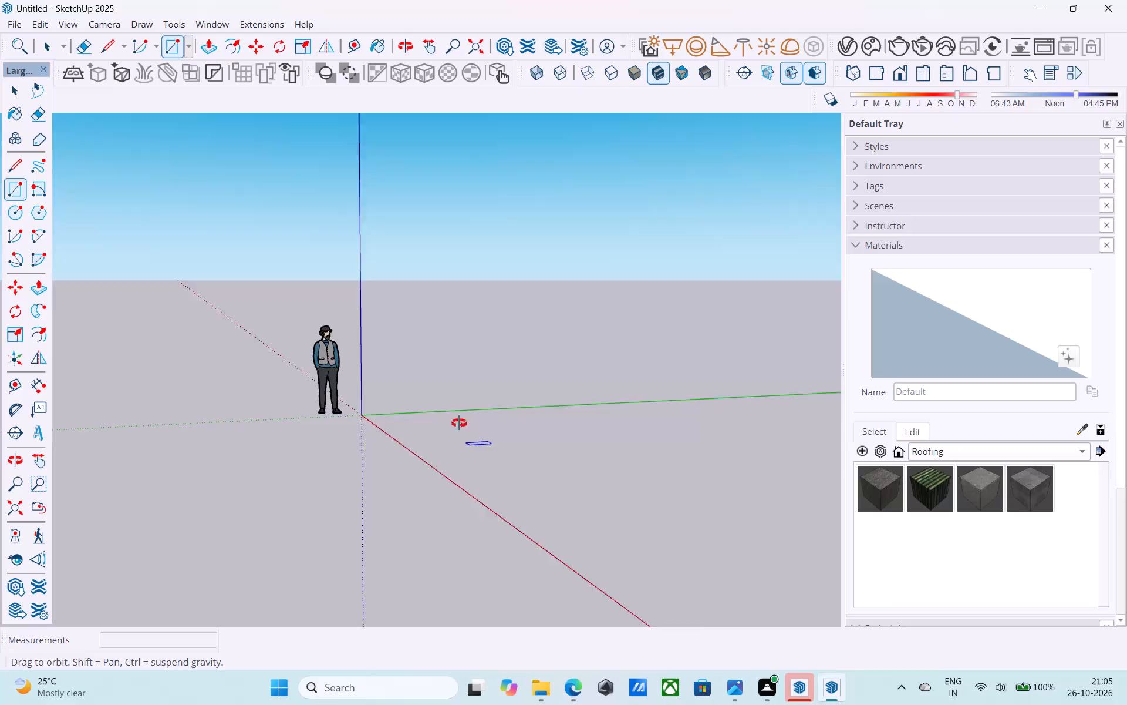
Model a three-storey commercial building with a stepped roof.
Draw a 15' by 25' rectangle on the ground plane near the origin, between the red and green axes.
{"action": "middle_click_drag", "start_coordinate": [508, 348], "coordinate": [502, 388]}
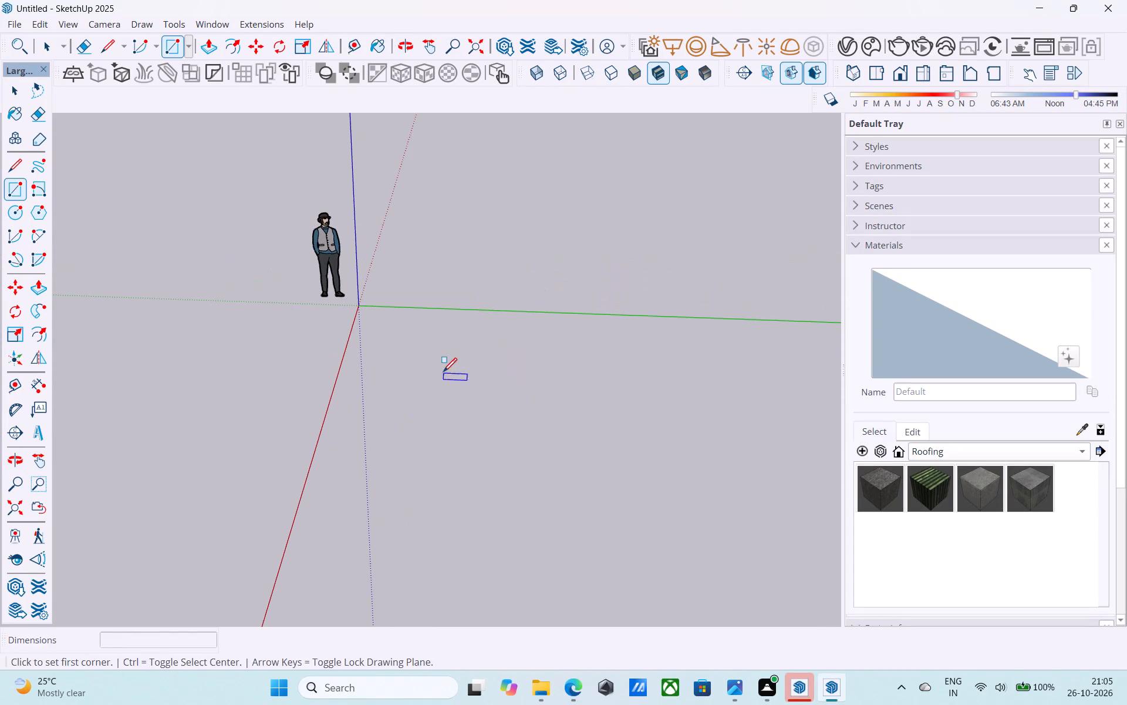
{"action": "left_click", "coordinate": [443, 373]}
{"action": "middle_click_drag", "start_coordinate": [595, 470], "coordinate": [579, 414]}
{"action": "middle_click_drag", "start_coordinate": [700, 402], "coordinate": [700, 458]}
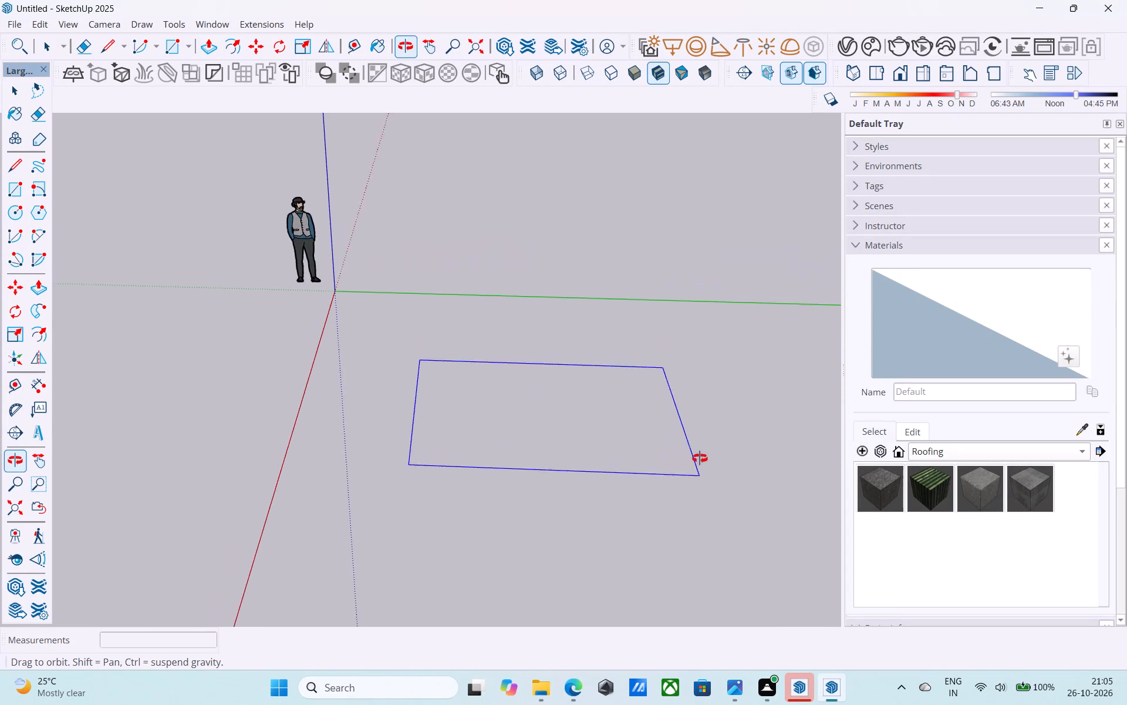
{"action": "middle_click_drag", "start_coordinate": [700, 458], "coordinate": [678, 478]}
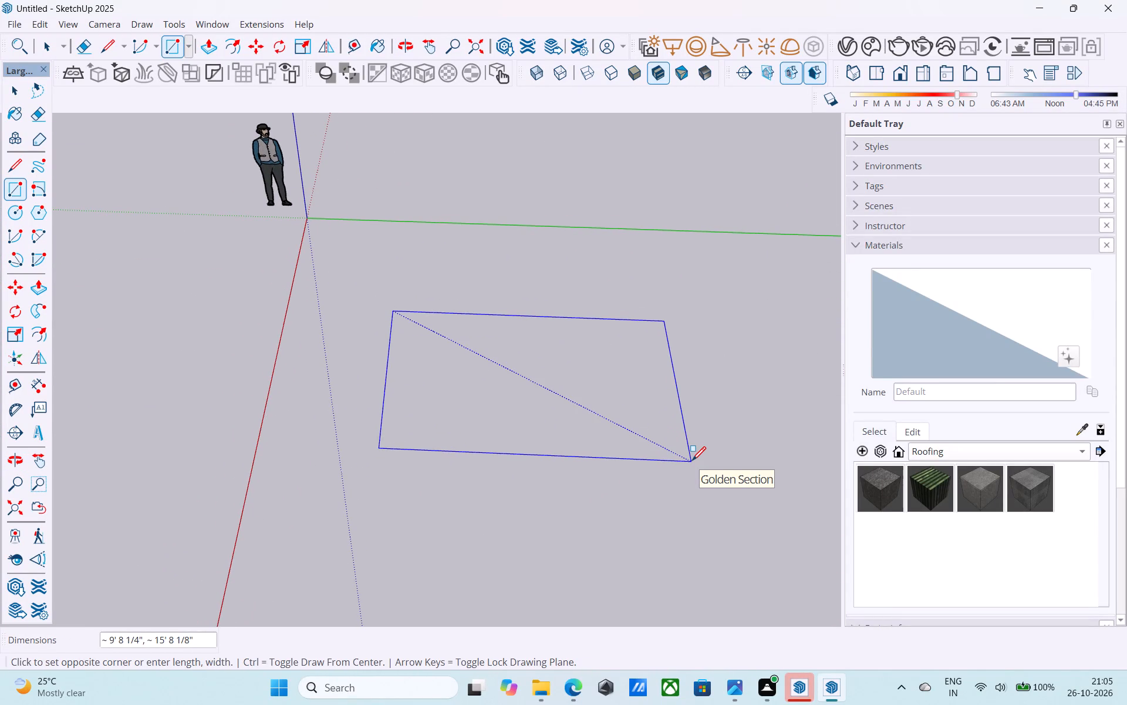
{"action": "type", "text": "15',"}
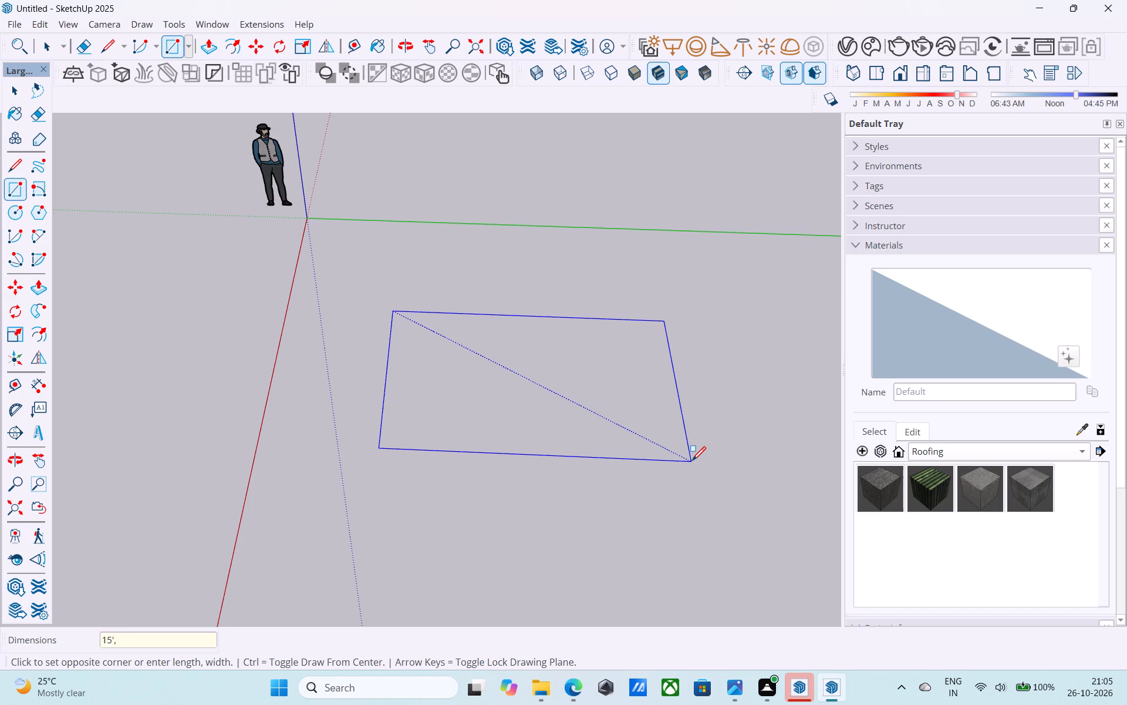
{"action": "type", "text": "25'"}
{"action": "key", "text": "Return"}
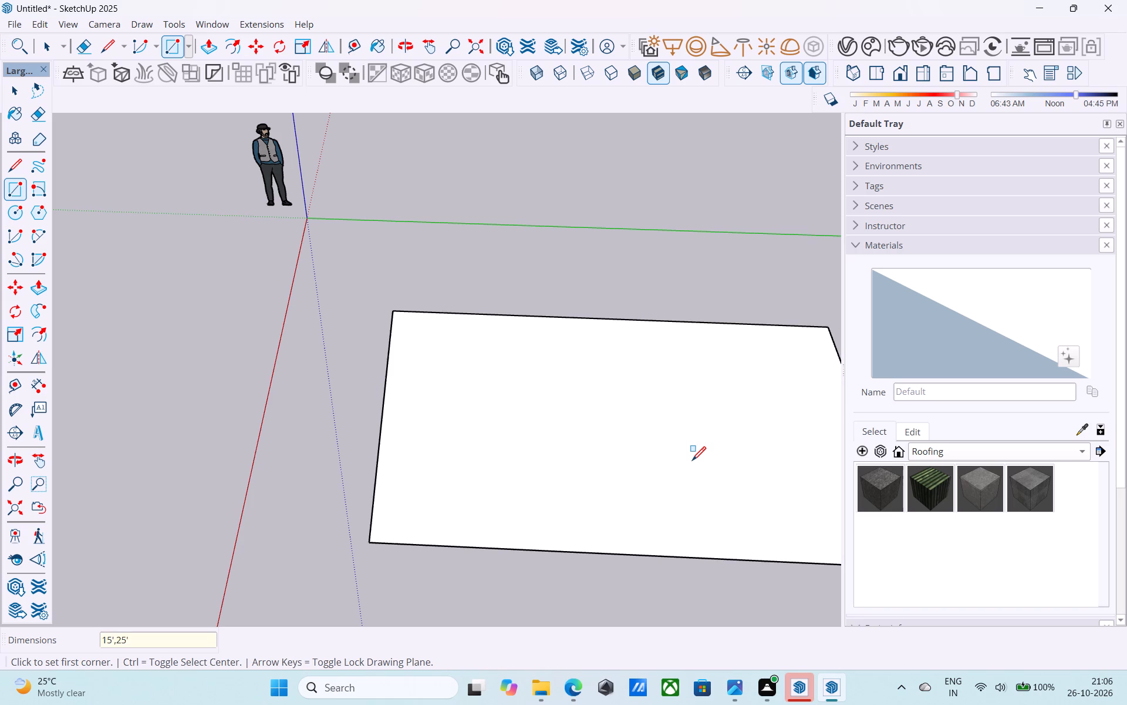
{"action": "key", "text": "space"}
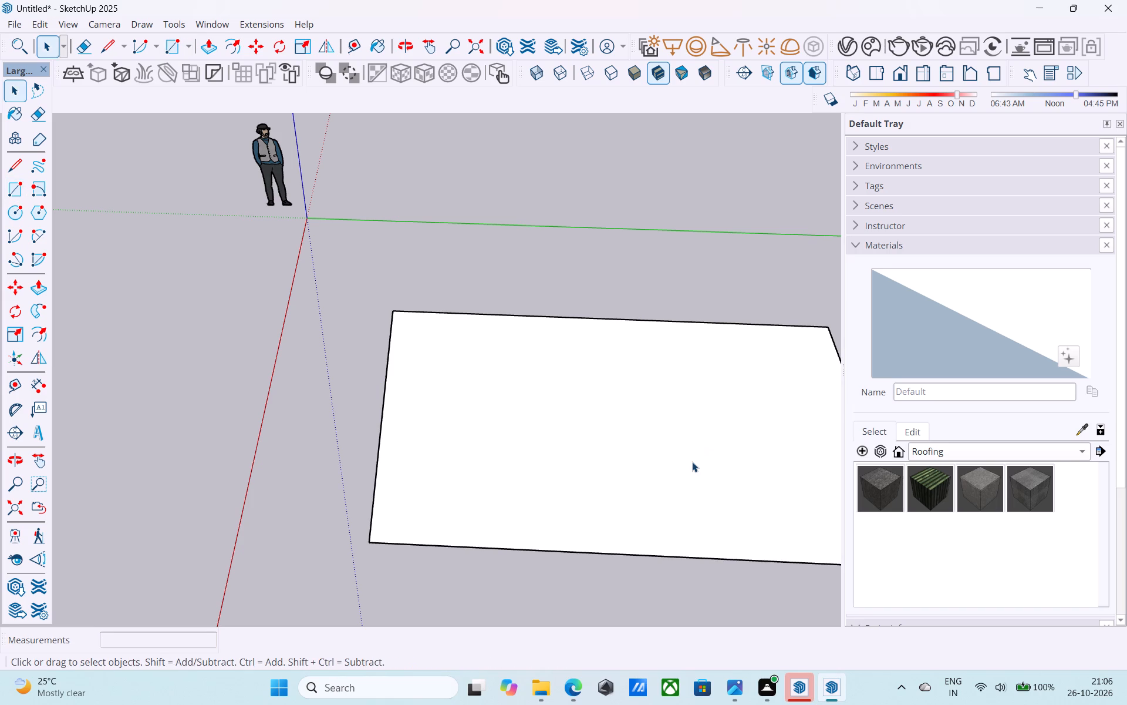
Offset the rectangle face's edges inward by 9" to outline the wall thickness.
{"action": "scroll", "coordinate": [703, 593], "scroll_direction": "down", "scroll_amount": 8}
{"action": "middle_click_drag", "start_coordinate": [490, 543], "coordinate": [500, 537]}
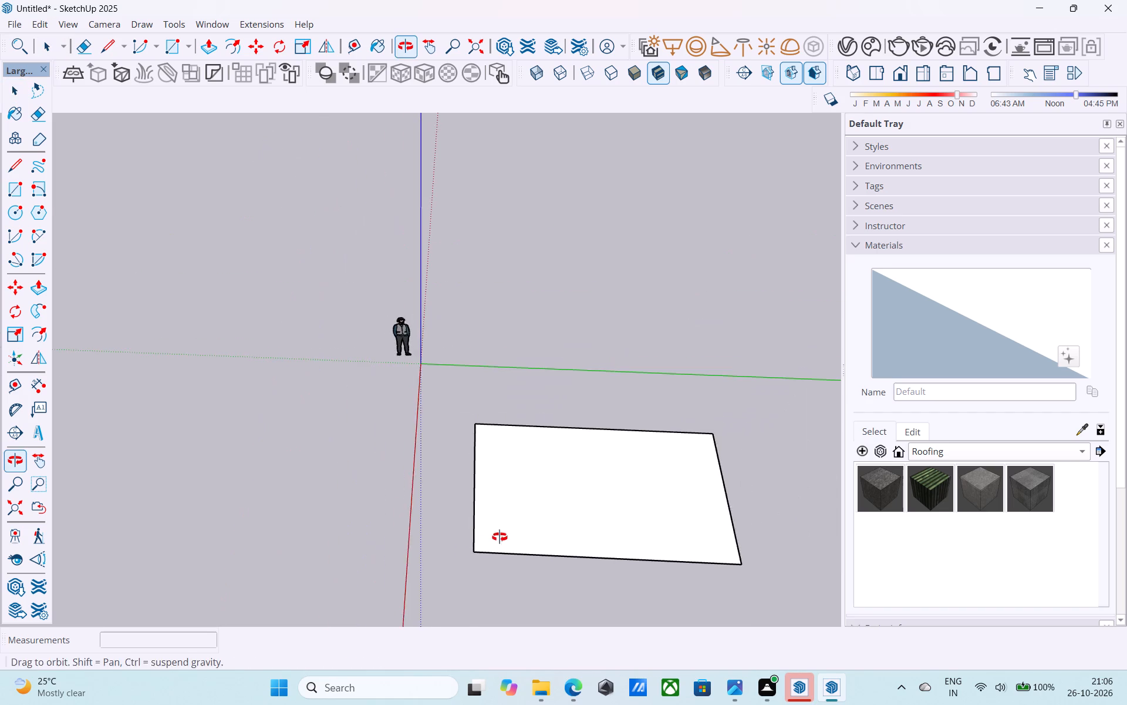
{"action": "middle_click_drag", "start_coordinate": [500, 537], "coordinate": [523, 523]}
{"action": "scroll", "coordinate": [548, 522], "scroll_direction": "up", "scroll_amount": 5}
{"action": "scroll", "coordinate": [505, 485], "scroll_direction": "down", "scroll_amount": 6}
{"action": "middle_click_drag", "start_coordinate": [448, 465], "coordinate": [448, 578]}
{"action": "scroll", "coordinate": [549, 513], "scroll_direction": "up", "scroll_amount": 5}
{"action": "left_click", "coordinate": [549, 511]}
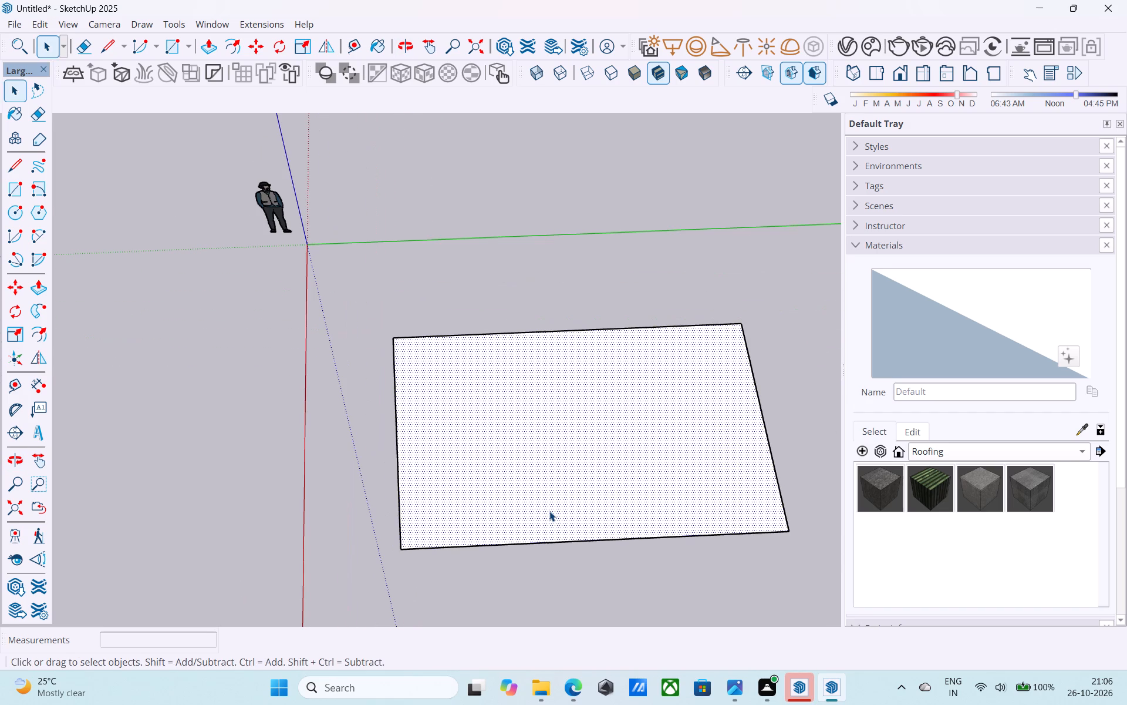
{"action": "key", "text": "f"}
{"action": "scroll", "coordinate": [549, 511], "scroll_direction": "up", "scroll_amount": 3}
{"action": "left_click", "coordinate": [549, 511]}
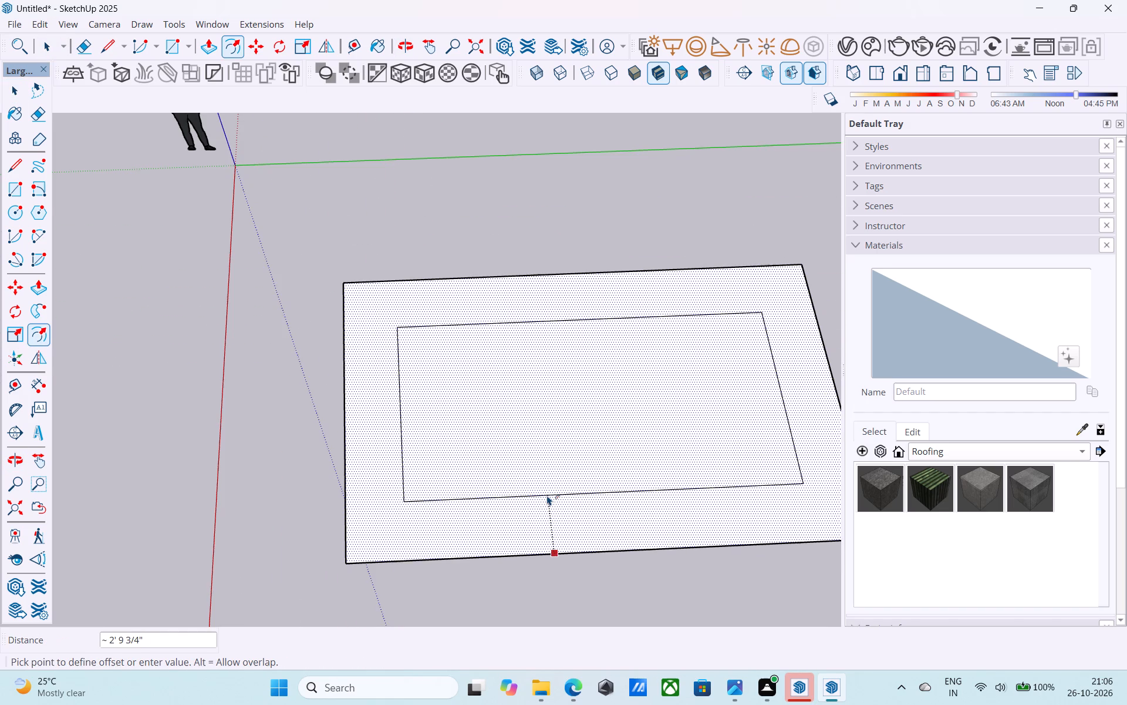
{"action": "key", "text": "9"}
{"action": "key", "text": "shift+quotedbl"}
{"action": "key", "text": "Return"}
{"action": "key", "text": "space"}
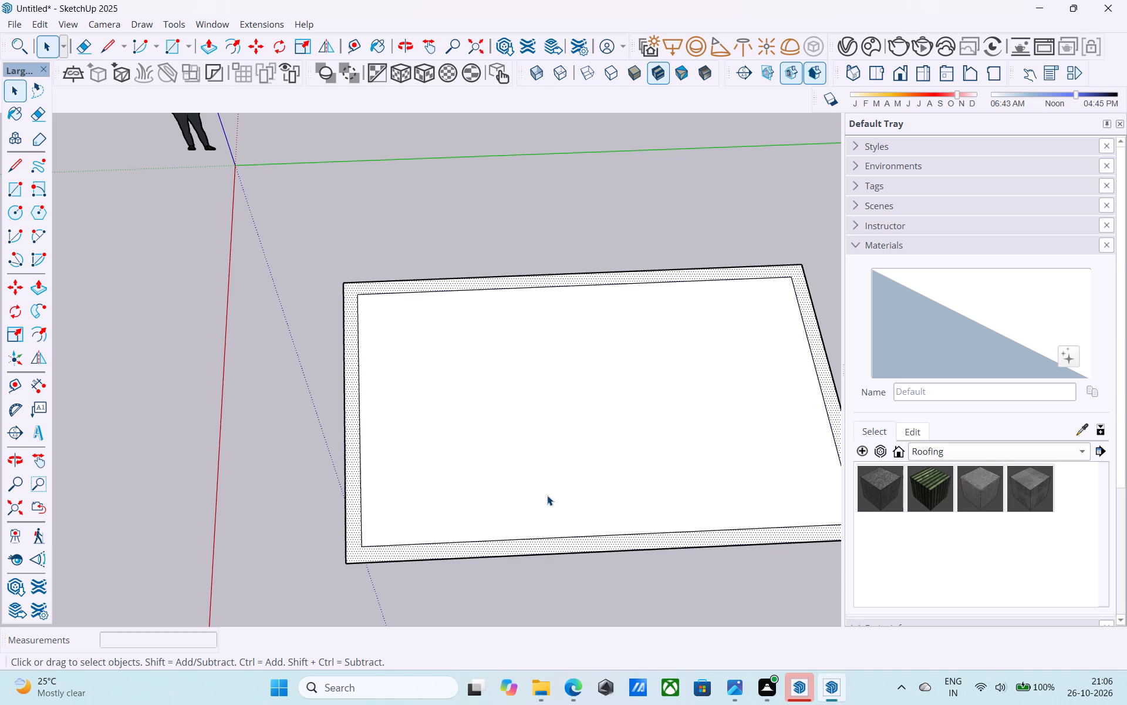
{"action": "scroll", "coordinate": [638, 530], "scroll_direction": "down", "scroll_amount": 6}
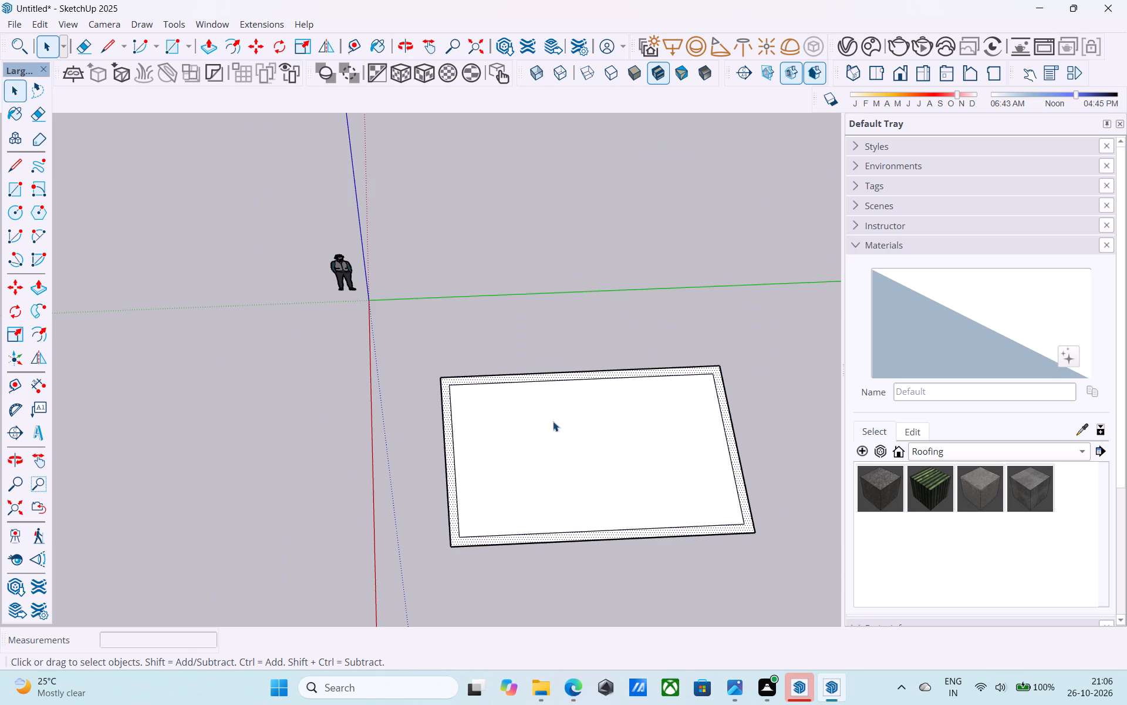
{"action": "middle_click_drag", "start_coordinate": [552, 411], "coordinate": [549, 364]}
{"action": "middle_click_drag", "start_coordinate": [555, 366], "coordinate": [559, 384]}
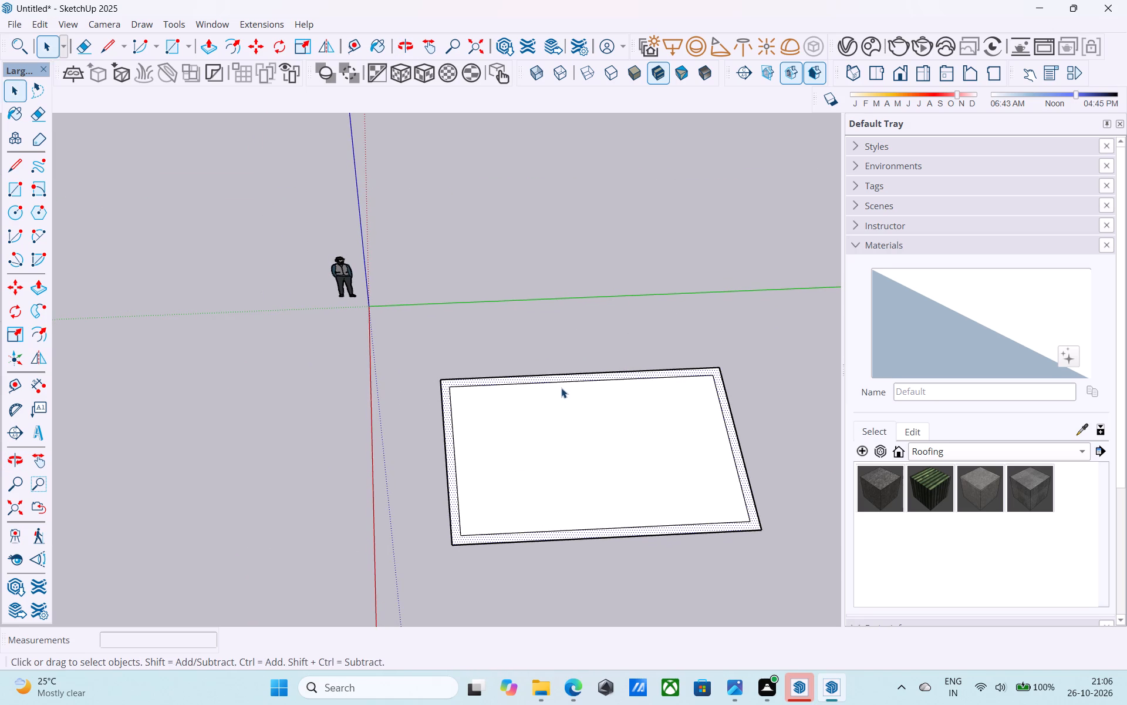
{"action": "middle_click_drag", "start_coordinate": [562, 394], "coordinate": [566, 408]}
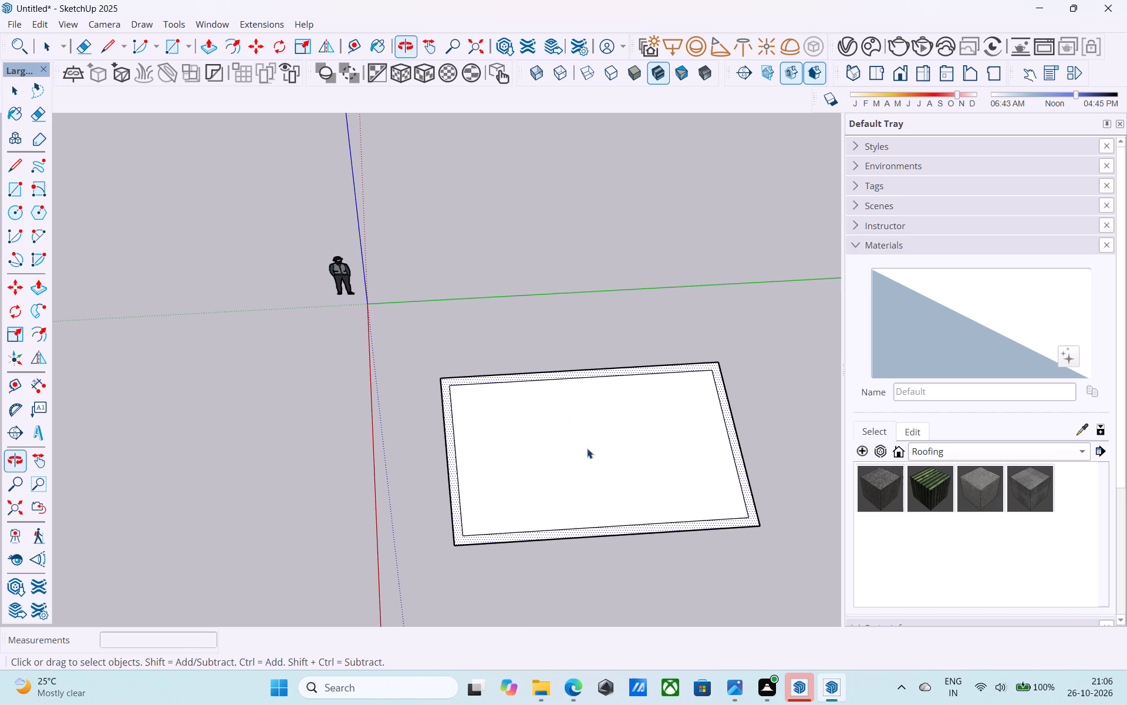
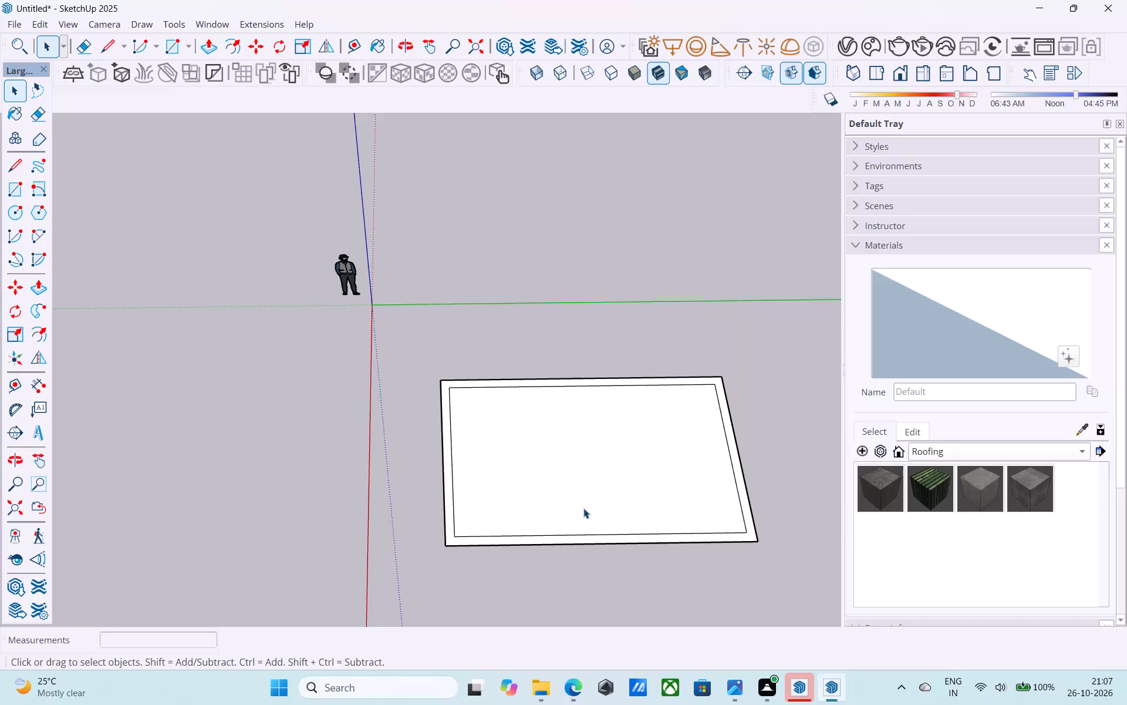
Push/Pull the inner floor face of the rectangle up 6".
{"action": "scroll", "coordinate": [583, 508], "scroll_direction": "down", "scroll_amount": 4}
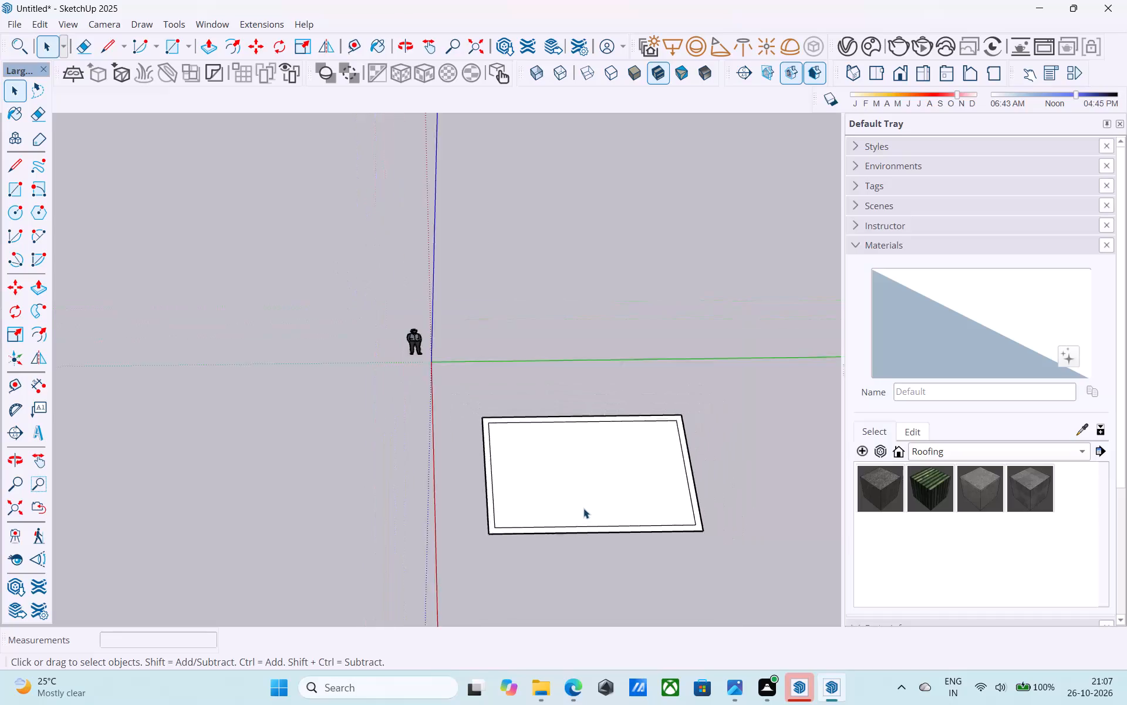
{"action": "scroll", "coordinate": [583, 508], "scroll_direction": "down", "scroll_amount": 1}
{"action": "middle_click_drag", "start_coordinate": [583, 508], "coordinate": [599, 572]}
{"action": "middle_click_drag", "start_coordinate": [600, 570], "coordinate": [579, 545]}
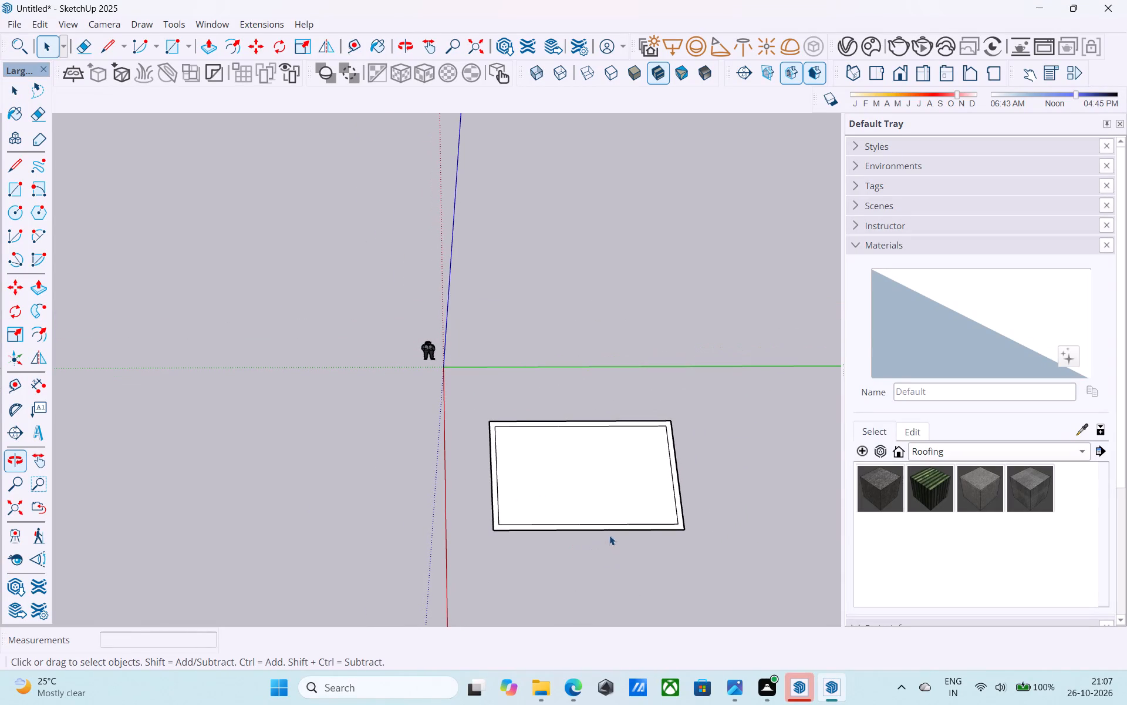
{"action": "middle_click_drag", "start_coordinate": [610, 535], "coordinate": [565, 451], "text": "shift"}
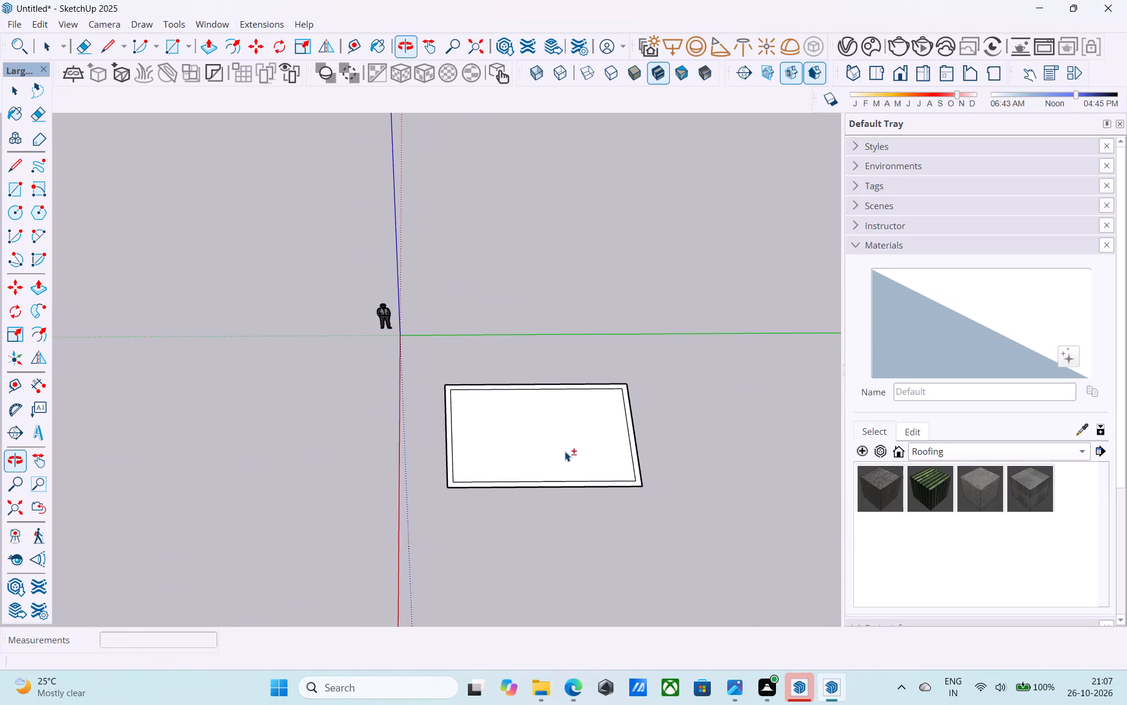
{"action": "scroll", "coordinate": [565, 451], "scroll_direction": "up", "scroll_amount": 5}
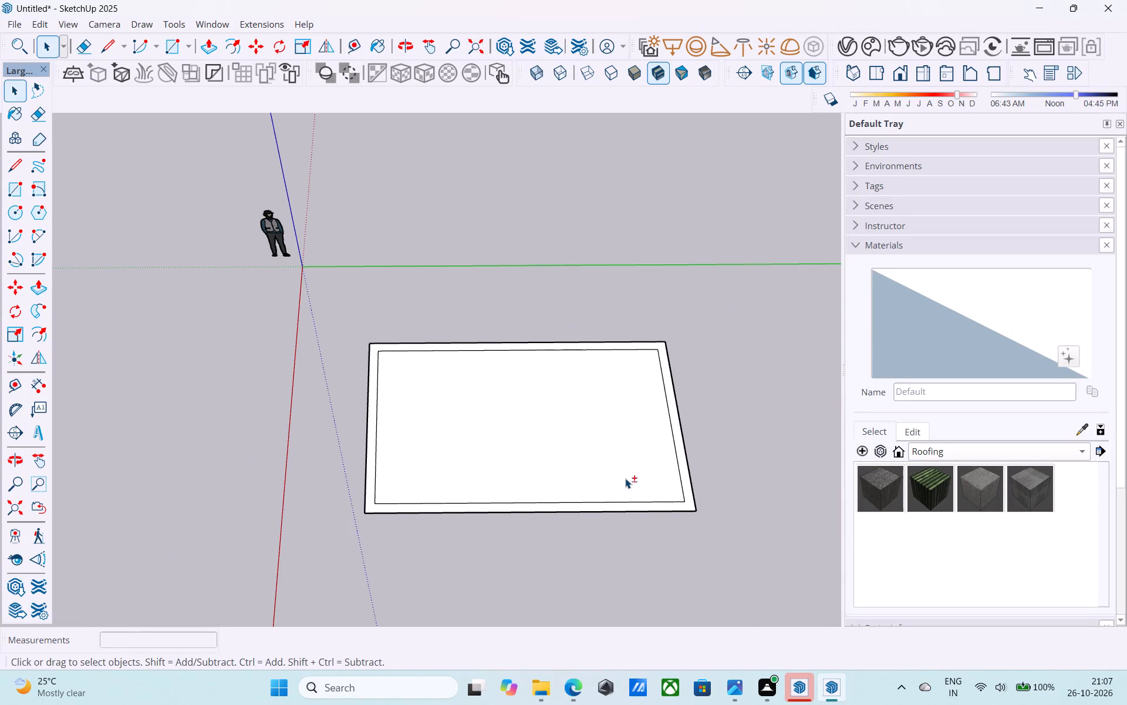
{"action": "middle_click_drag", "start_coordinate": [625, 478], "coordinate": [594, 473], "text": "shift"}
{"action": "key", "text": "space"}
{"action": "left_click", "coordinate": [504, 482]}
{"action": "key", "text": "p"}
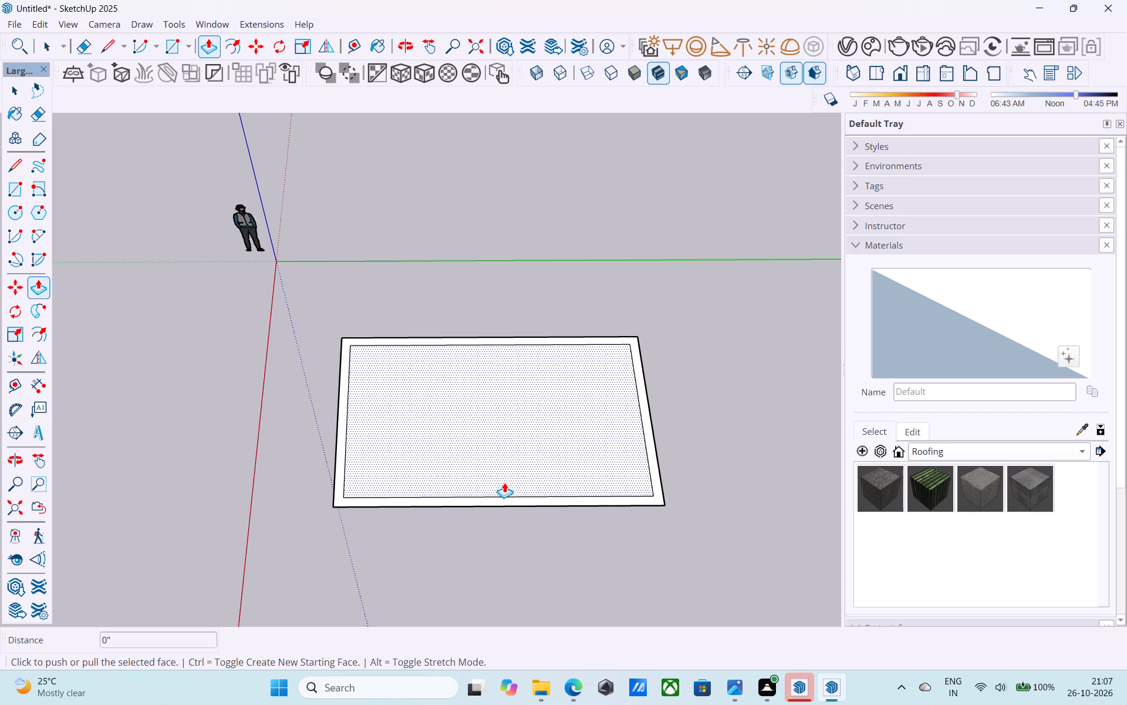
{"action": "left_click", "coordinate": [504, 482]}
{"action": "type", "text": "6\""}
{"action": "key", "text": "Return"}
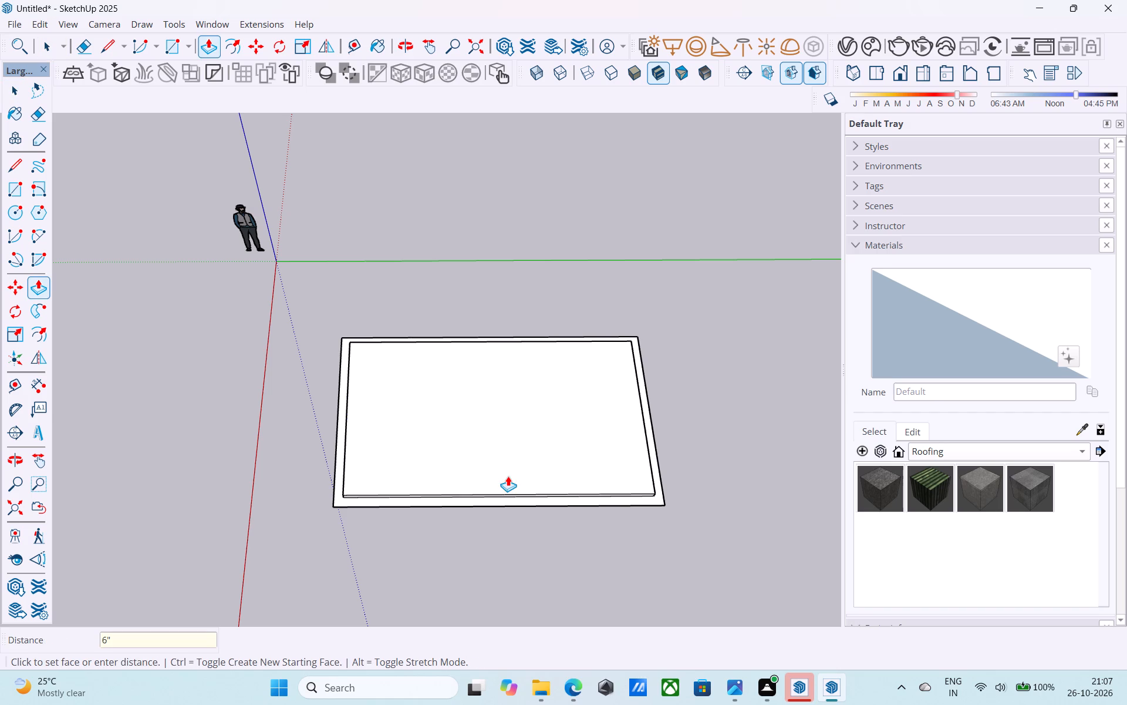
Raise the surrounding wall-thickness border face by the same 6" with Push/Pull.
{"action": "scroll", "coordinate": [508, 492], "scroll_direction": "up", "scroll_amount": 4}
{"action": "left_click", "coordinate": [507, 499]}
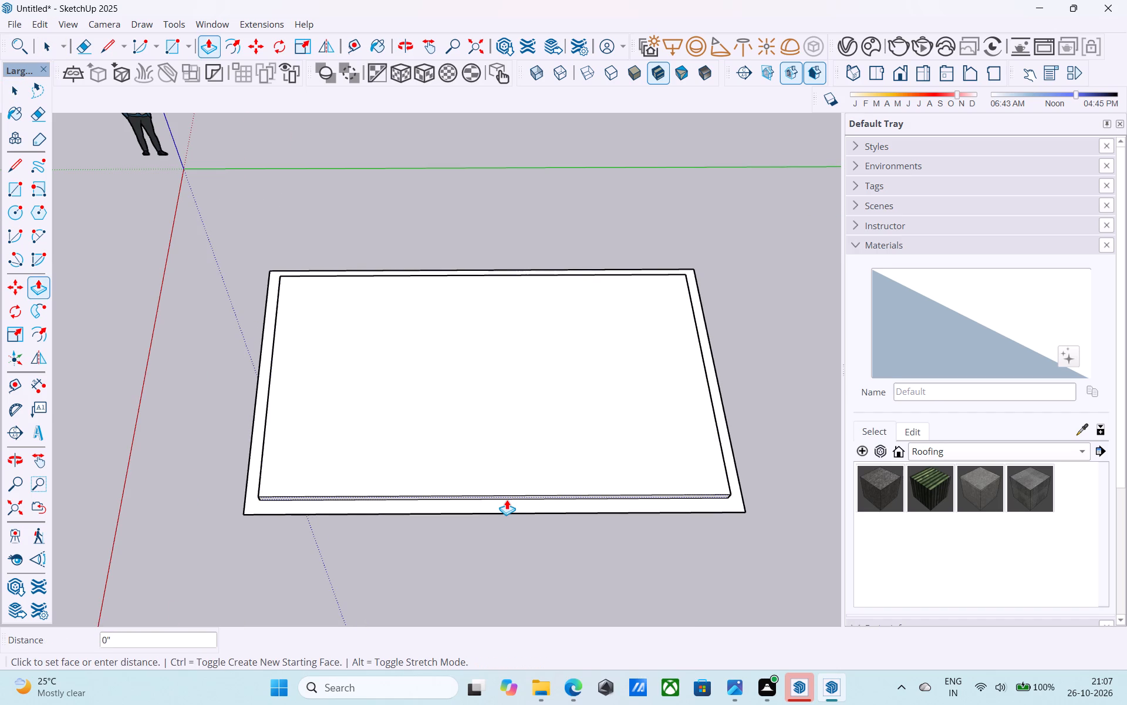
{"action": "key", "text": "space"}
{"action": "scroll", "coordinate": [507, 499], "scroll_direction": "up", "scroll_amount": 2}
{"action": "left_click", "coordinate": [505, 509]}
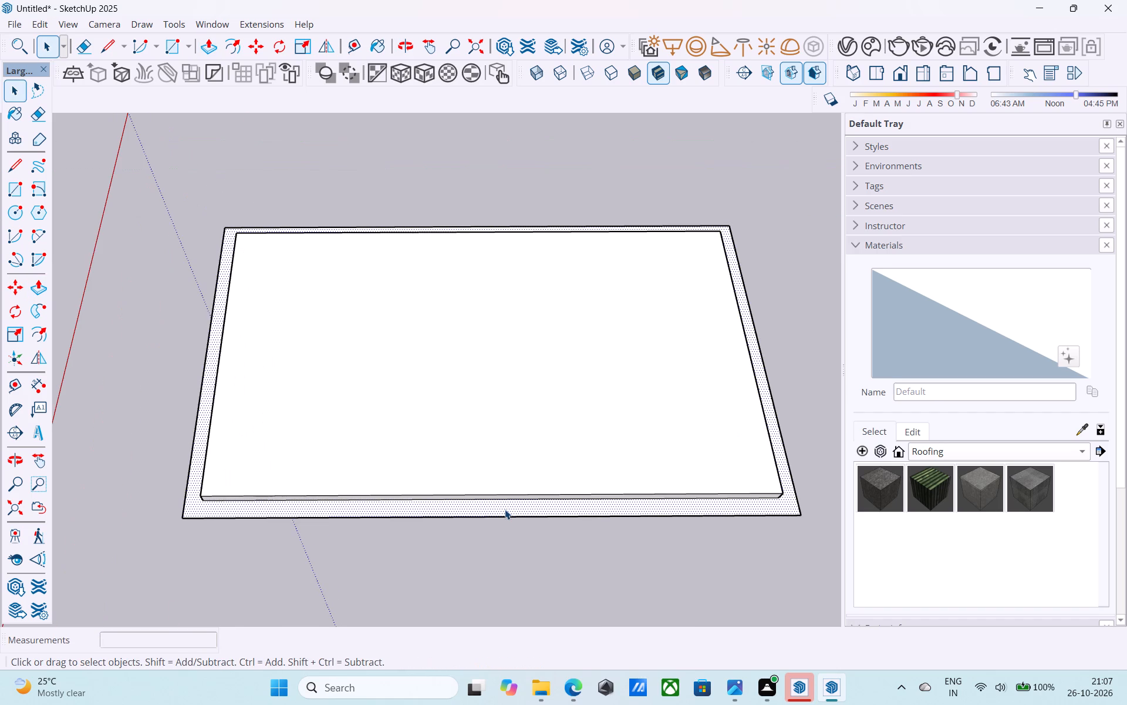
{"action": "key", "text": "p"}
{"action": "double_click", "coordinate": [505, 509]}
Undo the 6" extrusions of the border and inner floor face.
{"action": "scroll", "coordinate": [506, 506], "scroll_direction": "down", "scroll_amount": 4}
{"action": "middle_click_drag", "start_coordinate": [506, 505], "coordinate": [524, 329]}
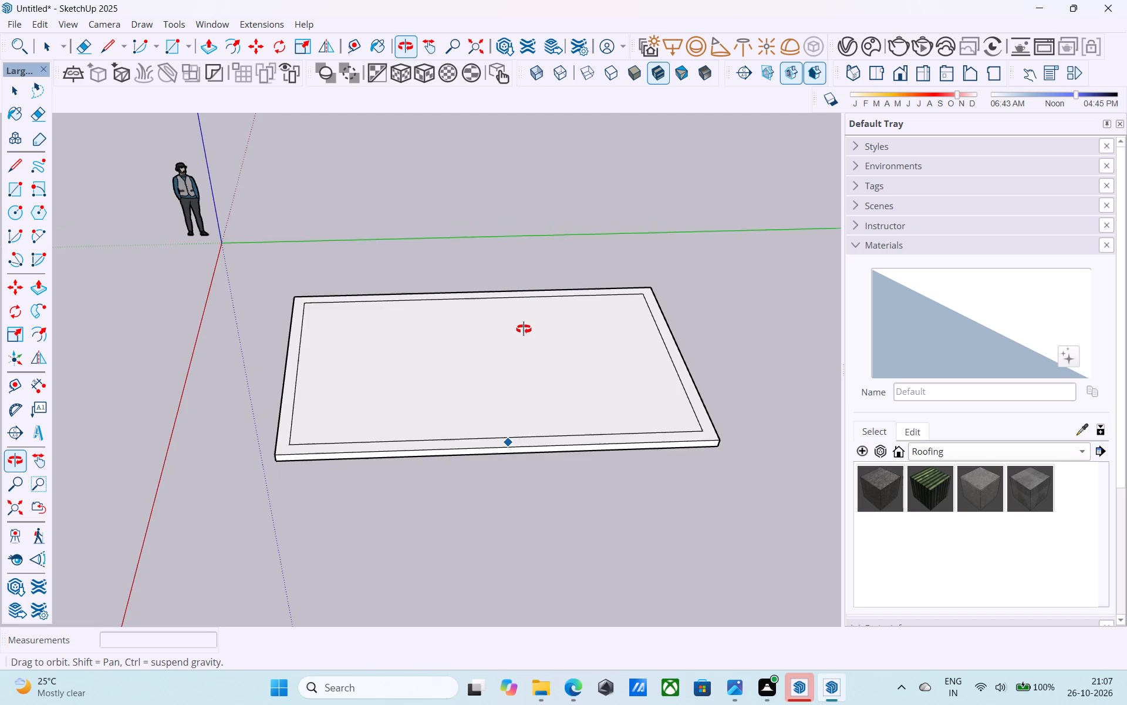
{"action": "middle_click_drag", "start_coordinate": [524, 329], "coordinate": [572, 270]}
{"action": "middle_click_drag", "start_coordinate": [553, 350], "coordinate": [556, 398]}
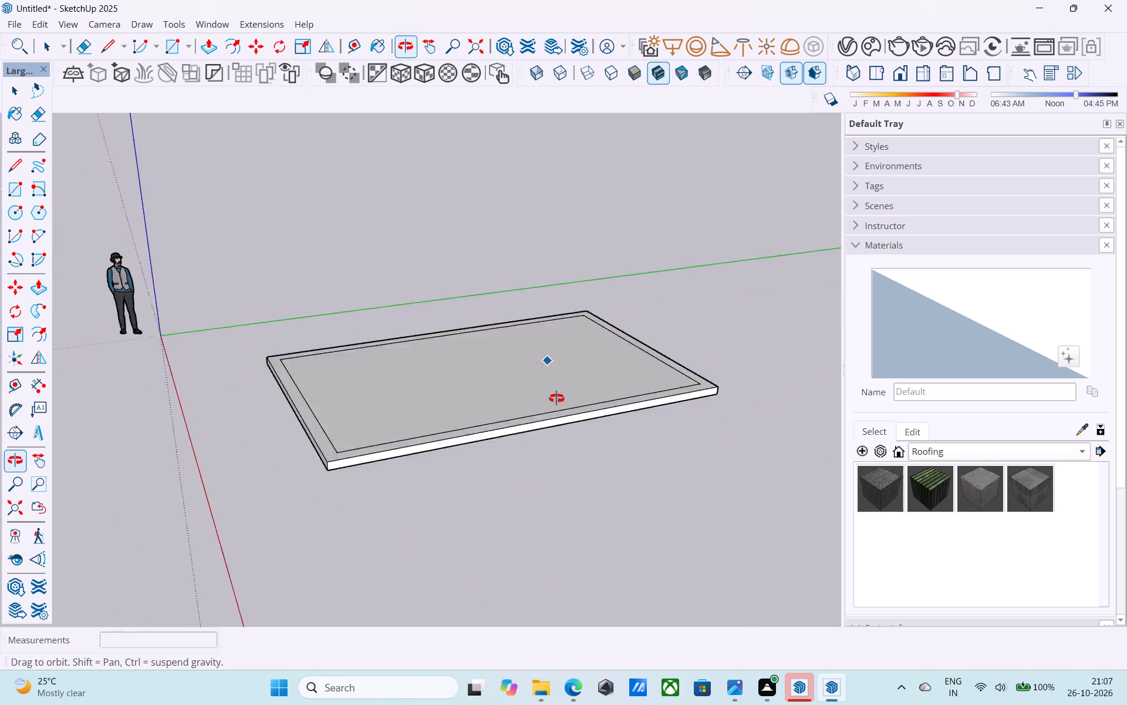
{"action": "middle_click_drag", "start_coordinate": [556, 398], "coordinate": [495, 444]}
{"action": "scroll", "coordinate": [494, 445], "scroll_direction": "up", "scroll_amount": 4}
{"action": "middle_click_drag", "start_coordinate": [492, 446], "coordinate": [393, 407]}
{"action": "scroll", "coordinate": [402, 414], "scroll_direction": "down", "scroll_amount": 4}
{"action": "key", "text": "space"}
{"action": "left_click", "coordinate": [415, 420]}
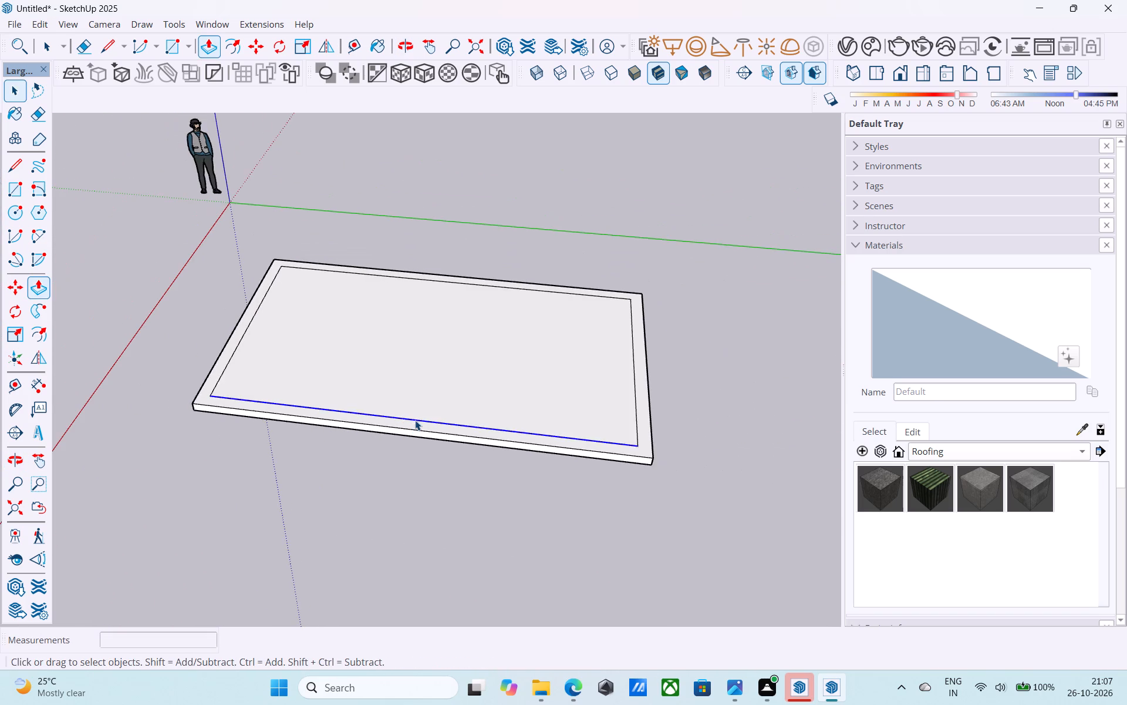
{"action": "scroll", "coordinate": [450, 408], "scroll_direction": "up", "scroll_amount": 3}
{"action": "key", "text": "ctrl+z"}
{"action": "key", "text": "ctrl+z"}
Push/Pull both the inner floor face and its surrounding border up 2' to form a raised base.
{"action": "left_click", "coordinate": [446, 417]}
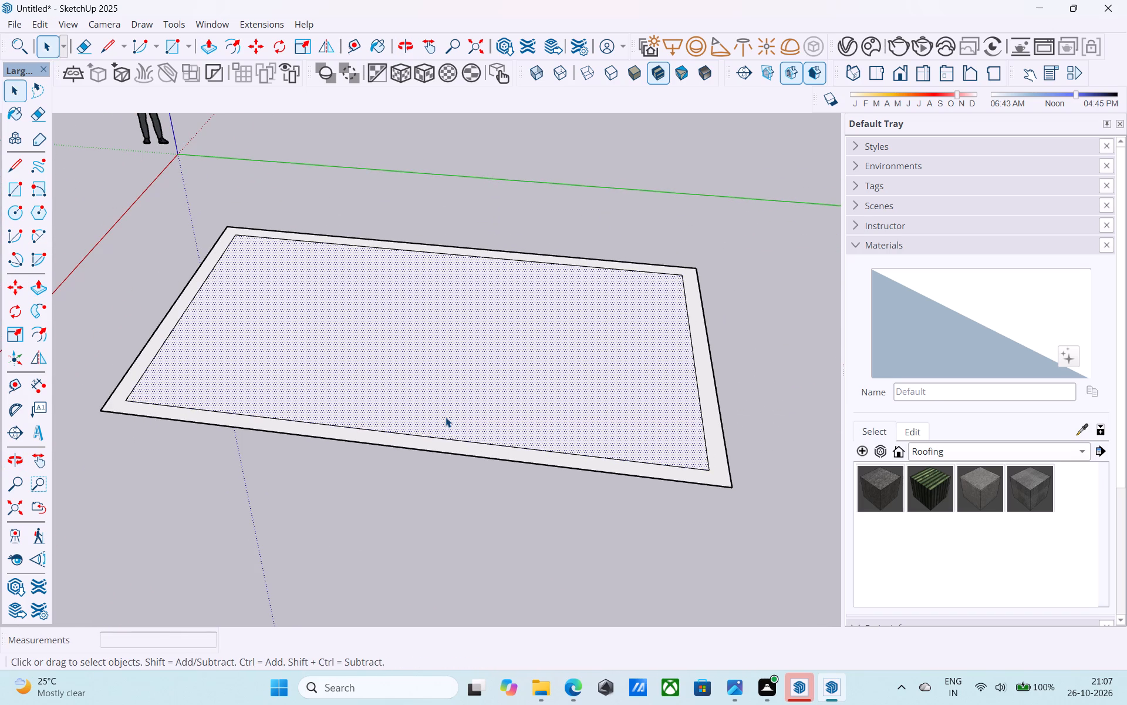
{"action": "key", "text": "p"}
{"action": "left_click", "coordinate": [446, 417]}
{"action": "key", "text": "2"}
{"action": "key", "text": "apostrophe"}
{"action": "key", "text": "Return"}
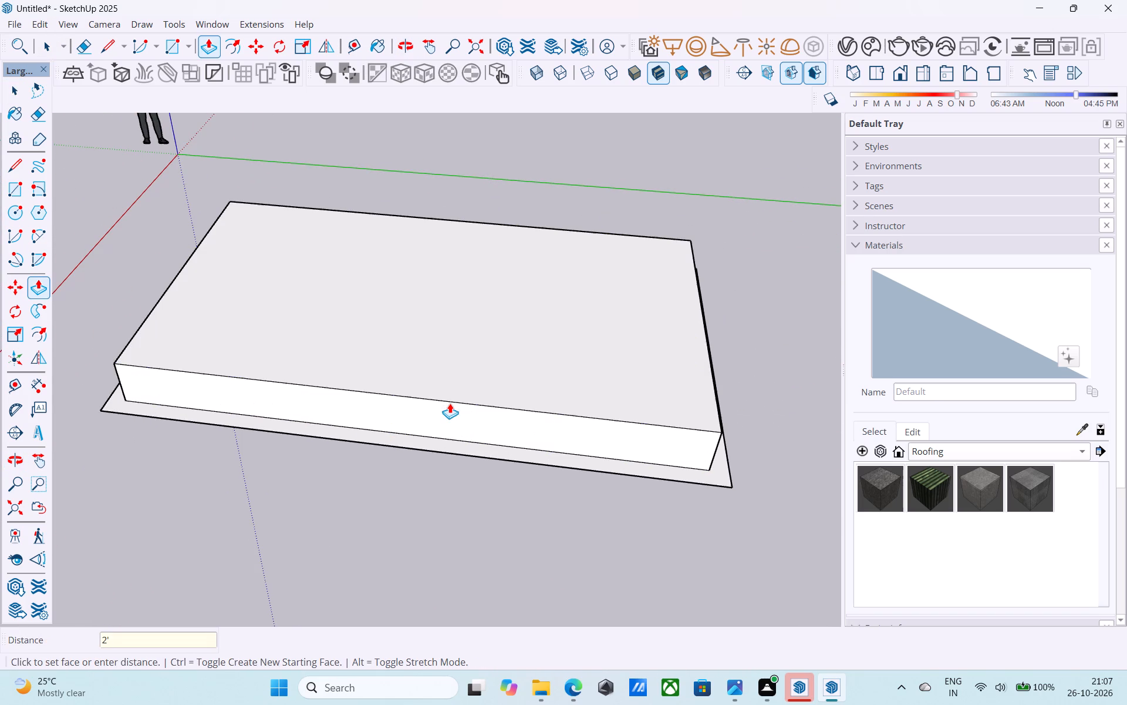
{"action": "double_click", "coordinate": [448, 447]}
Draw a 23' 6" by 13' 6" rectangle across the base's underside, between opposite inner corners, to close the opening.
{"action": "scroll", "coordinate": [449, 445], "scroll_direction": "down", "scroll_amount": 8}
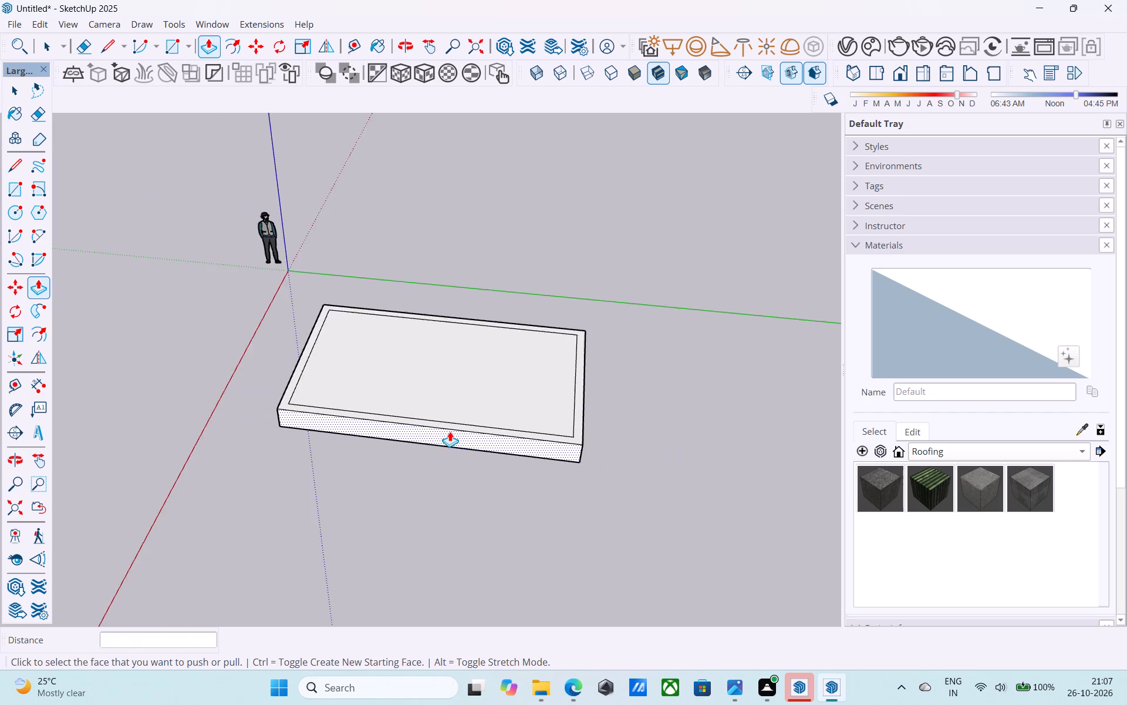
{"action": "middle_click_drag", "start_coordinate": [450, 437], "coordinate": [550, 313]}
{"action": "middle_click_drag", "start_coordinate": [517, 457], "coordinate": [478, 213], "text": "shift"}
{"action": "scroll", "coordinate": [478, 213], "scroll_direction": "up", "scroll_amount": 1}
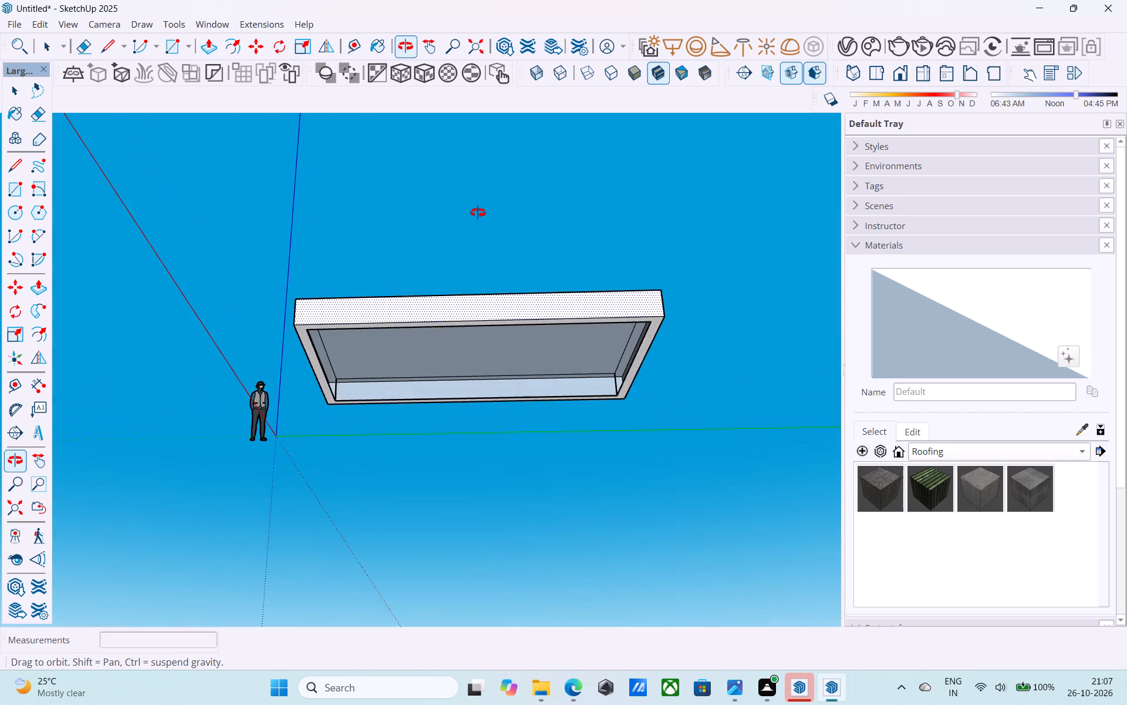
{"action": "middle_click_drag", "start_coordinate": [478, 213], "coordinate": [477, 212], "text": "shift"}
{"action": "middle_click_drag", "start_coordinate": [458, 319], "coordinate": [485, 228]}
{"action": "key", "text": "r"}
{"action": "scroll", "coordinate": [330, 311], "scroll_direction": "up", "scroll_amount": 4}
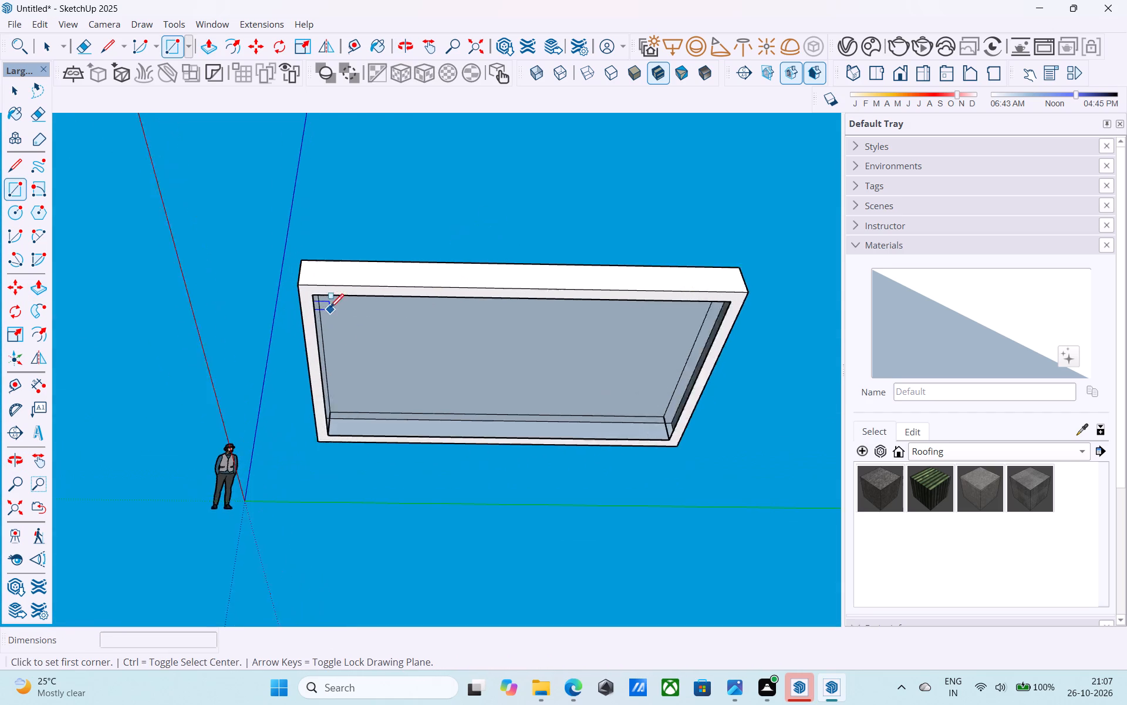
{"action": "left_click", "coordinate": [311, 293]}
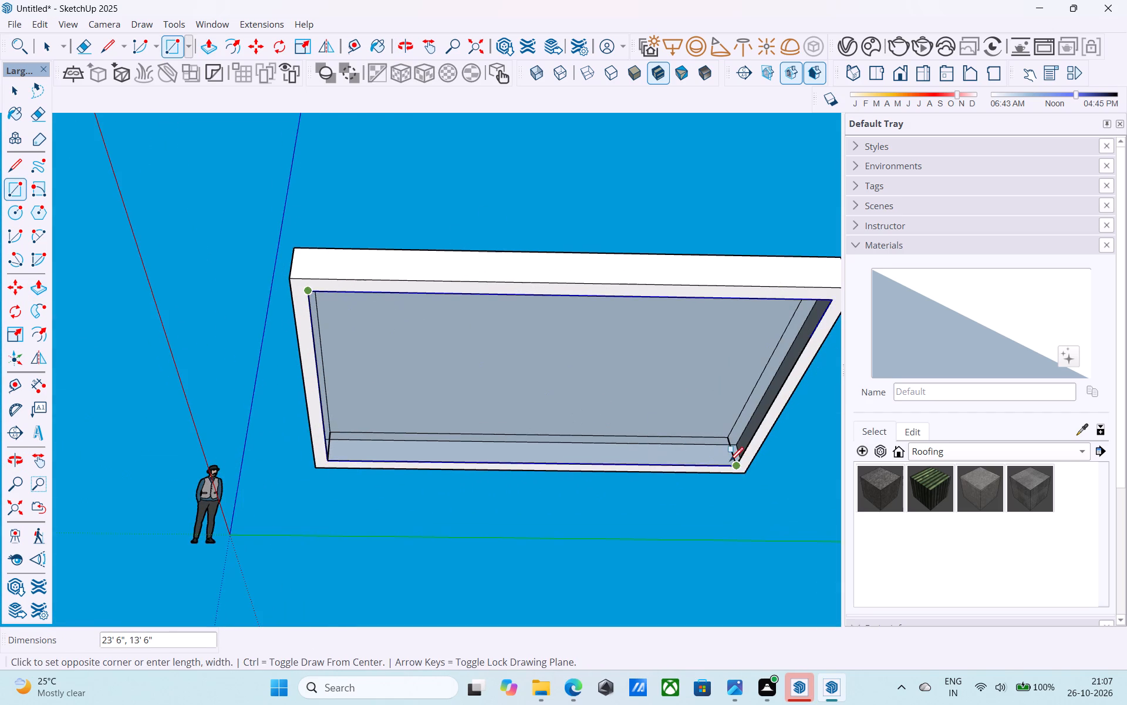
{"action": "left_click", "coordinate": [730, 462]}
Select all connected geometry of the 2' base and make it a group.
{"action": "scroll", "coordinate": [750, 405], "scroll_direction": "up", "scroll_amount": 1}
{"action": "middle_click_drag", "start_coordinate": [749, 404], "coordinate": [420, 627]}
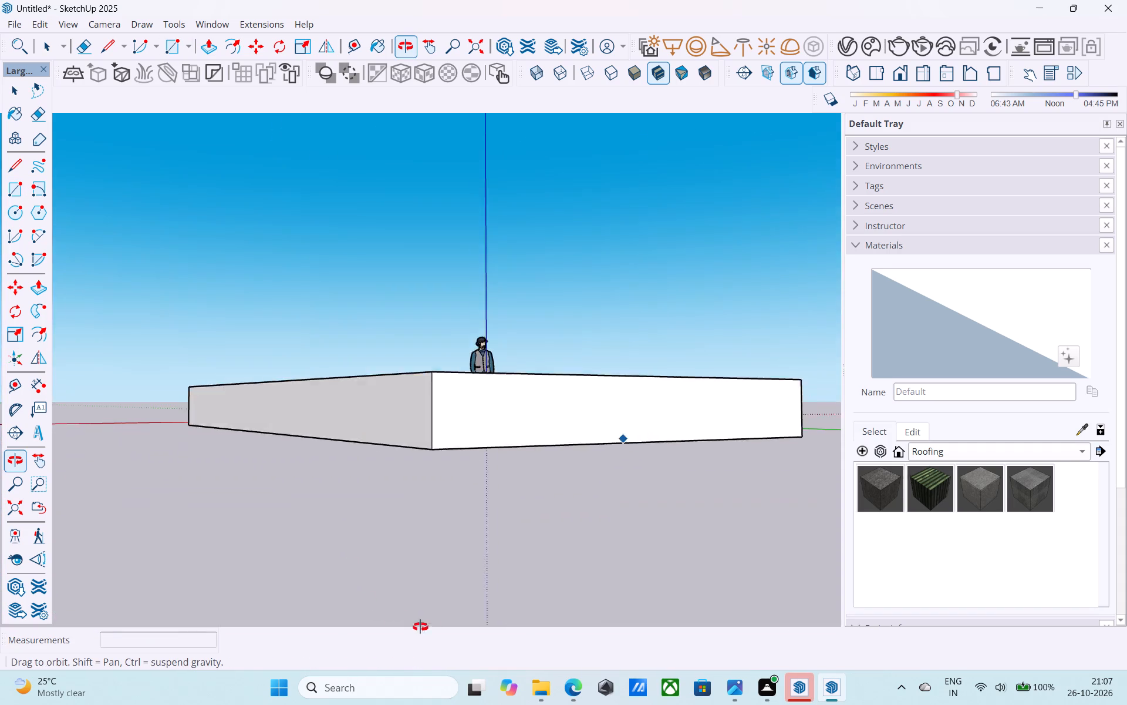
{"action": "middle_click_drag", "start_coordinate": [420, 627], "coordinate": [734, 679]}
{"action": "middle_click_drag", "start_coordinate": [679, 421], "coordinate": [640, 401]}
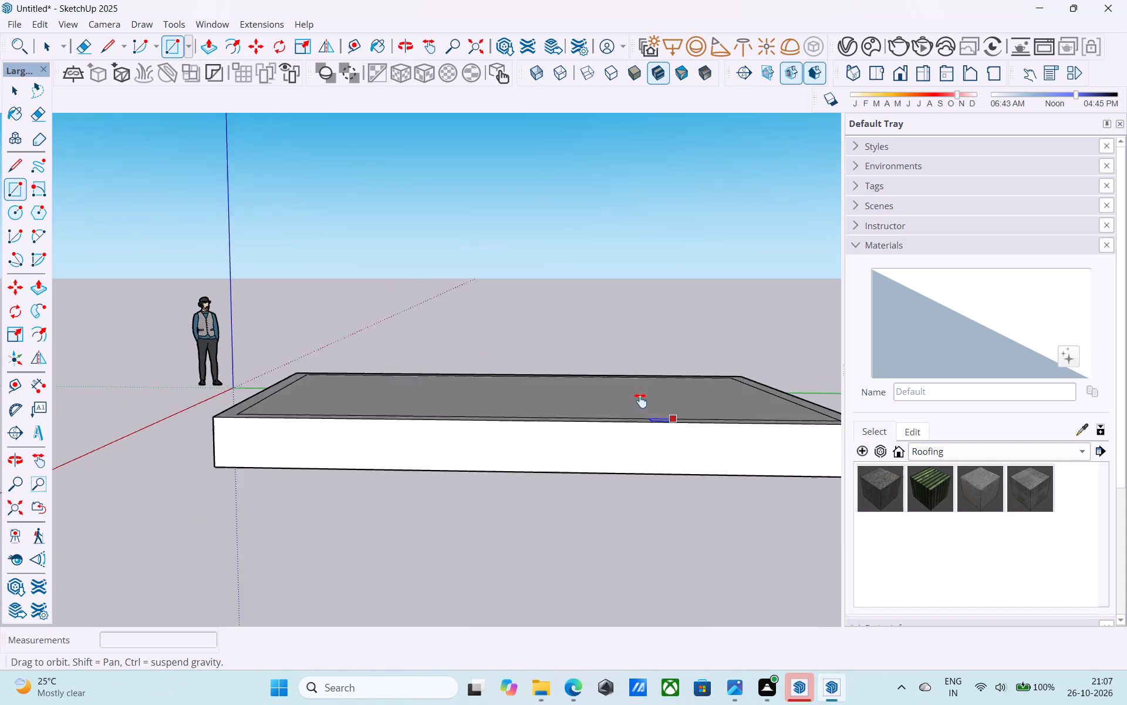
{"action": "middle_click_drag", "start_coordinate": [640, 401], "coordinate": [616, 488]}
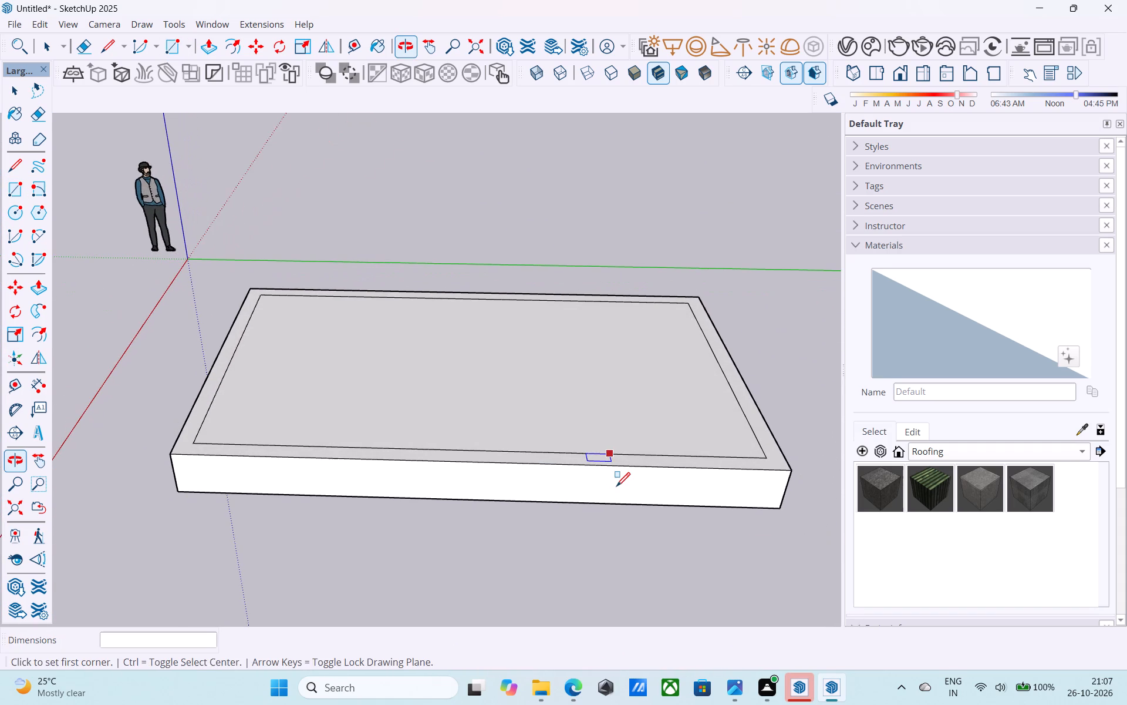
{"action": "key", "text": "space"}
{"action": "triple_click", "coordinate": [561, 480]}
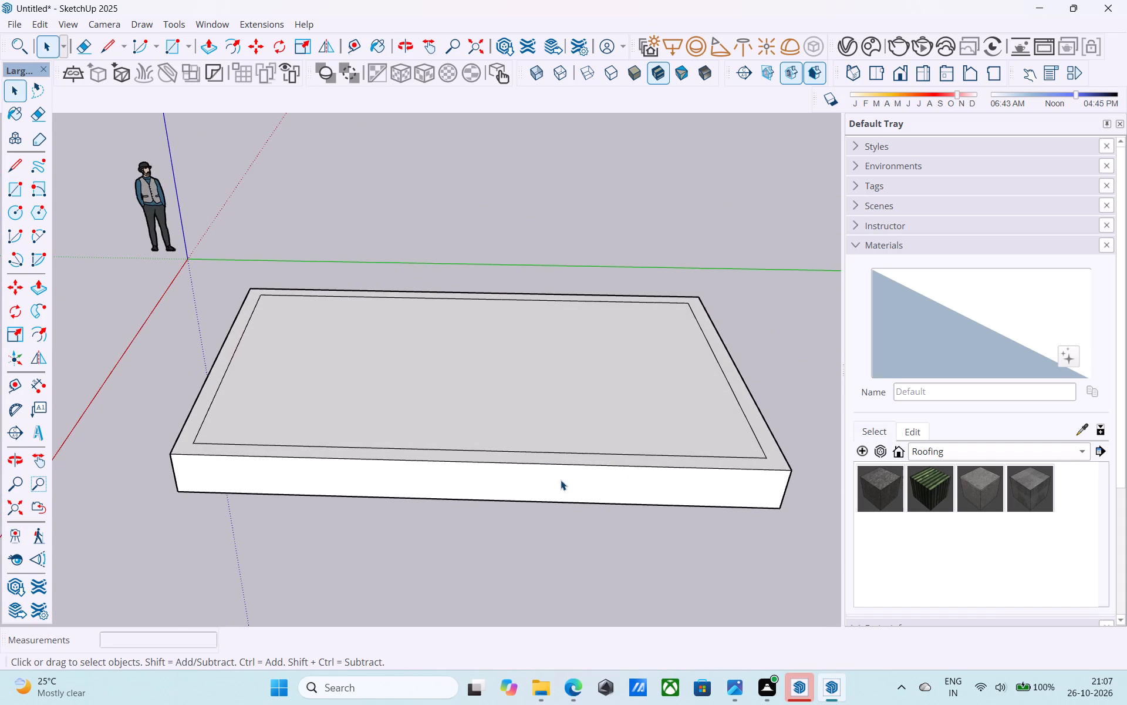
{"action": "right_click", "coordinate": [561, 480]}
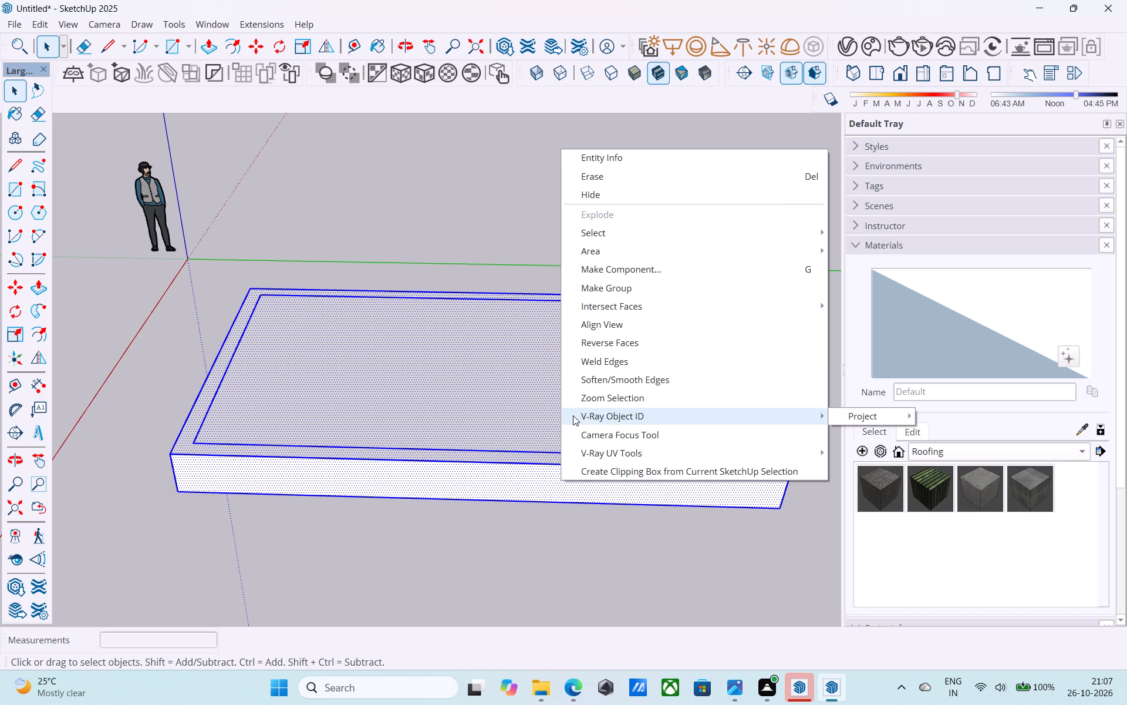
{"action": "left_click", "coordinate": [588, 288]}
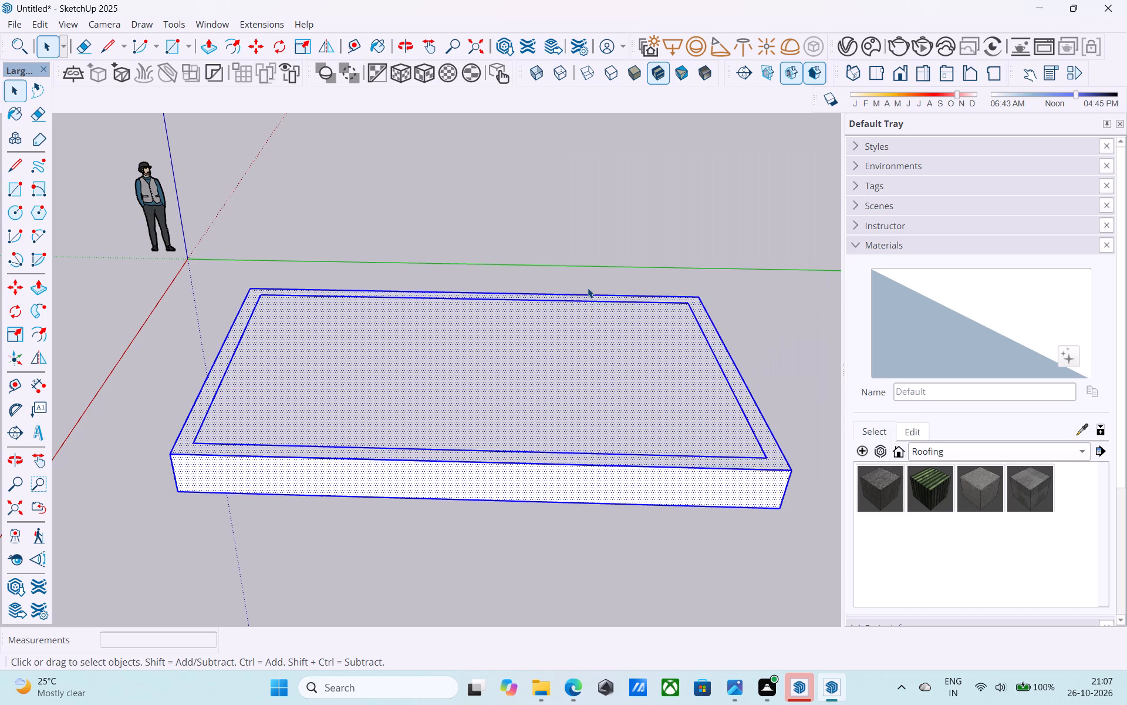
{"action": "left_click", "coordinate": [470, 249]}
Inside the base group, copy the top face's long inner edge farthest from the green axis 3' inward along the red axis.
{"action": "middle_click_drag", "start_coordinate": [477, 274], "coordinate": [469, 377]}
{"action": "triple_click", "coordinate": [458, 391]}
{"action": "scroll", "coordinate": [457, 391], "scroll_direction": "up", "scroll_amount": 4}
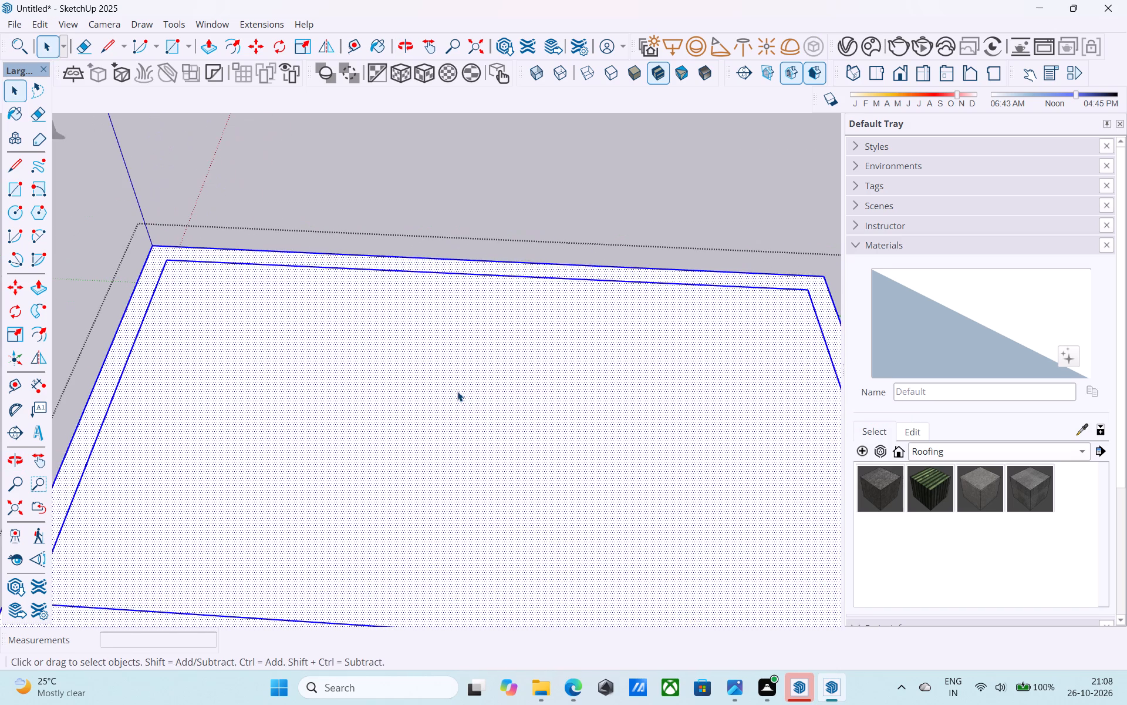
{"action": "left_click", "coordinate": [455, 391]}
{"action": "scroll", "coordinate": [455, 391], "scroll_direction": "down", "scroll_amount": 5}
{"action": "middle_click_drag", "start_coordinate": [455, 391], "coordinate": [453, 229]}
{"action": "middle_click_drag", "start_coordinate": [453, 226], "coordinate": [453, 219]}
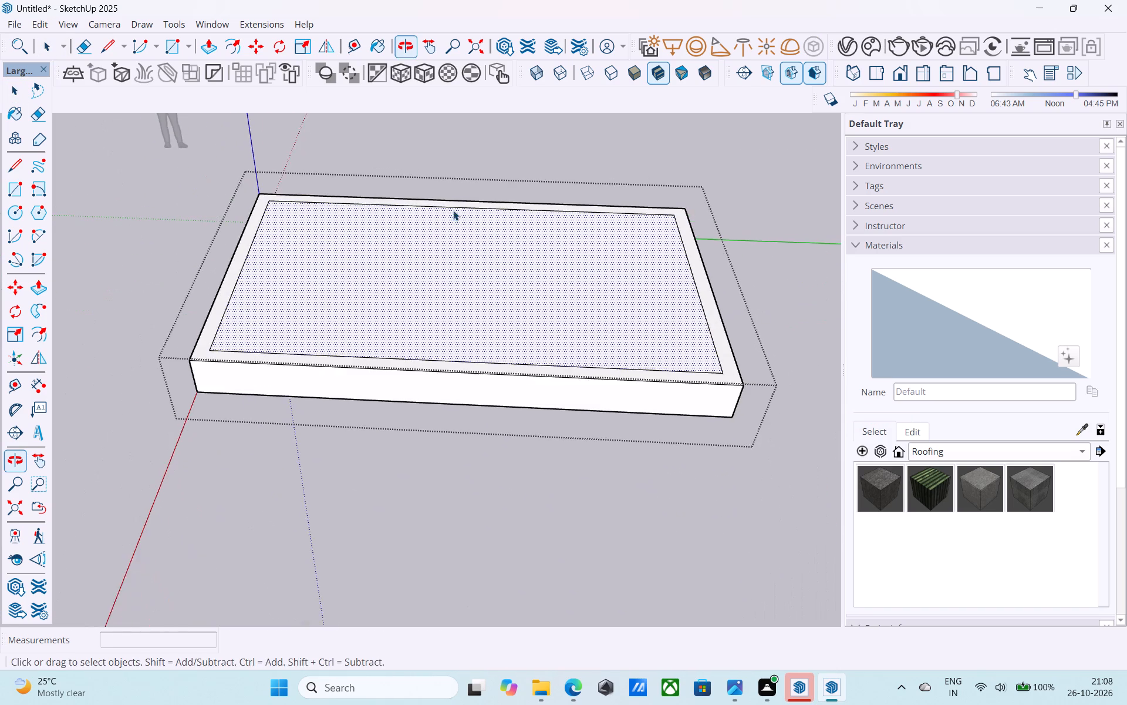
{"action": "middle_click_drag", "start_coordinate": [464, 251], "coordinate": [550, 315]}
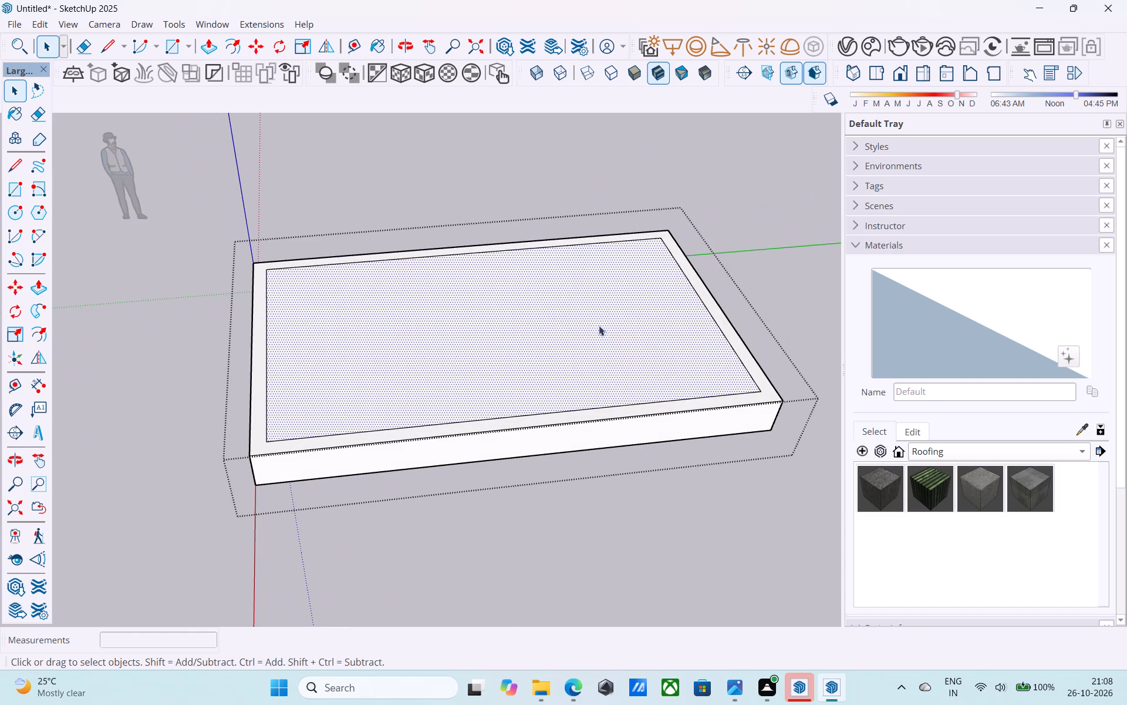
{"action": "middle_click_drag", "start_coordinate": [639, 325], "coordinate": [642, 491], "text": "shift"}
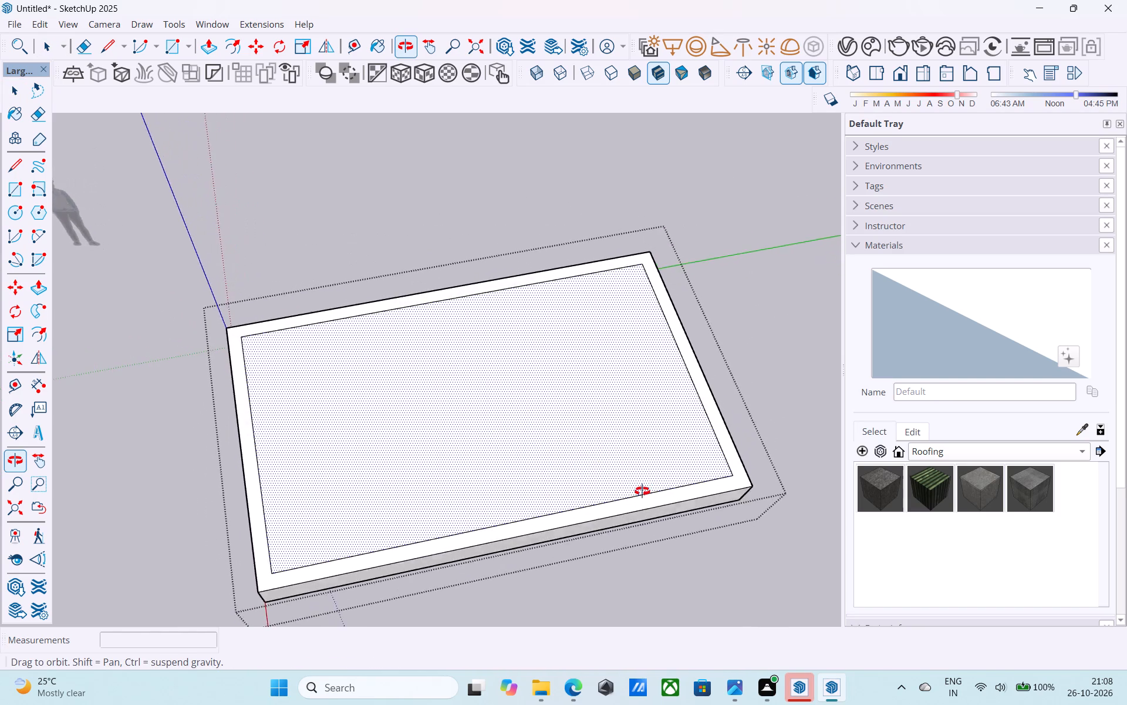
{"action": "middle_click_drag", "start_coordinate": [642, 491], "coordinate": [676, 372], "text": "shift"}
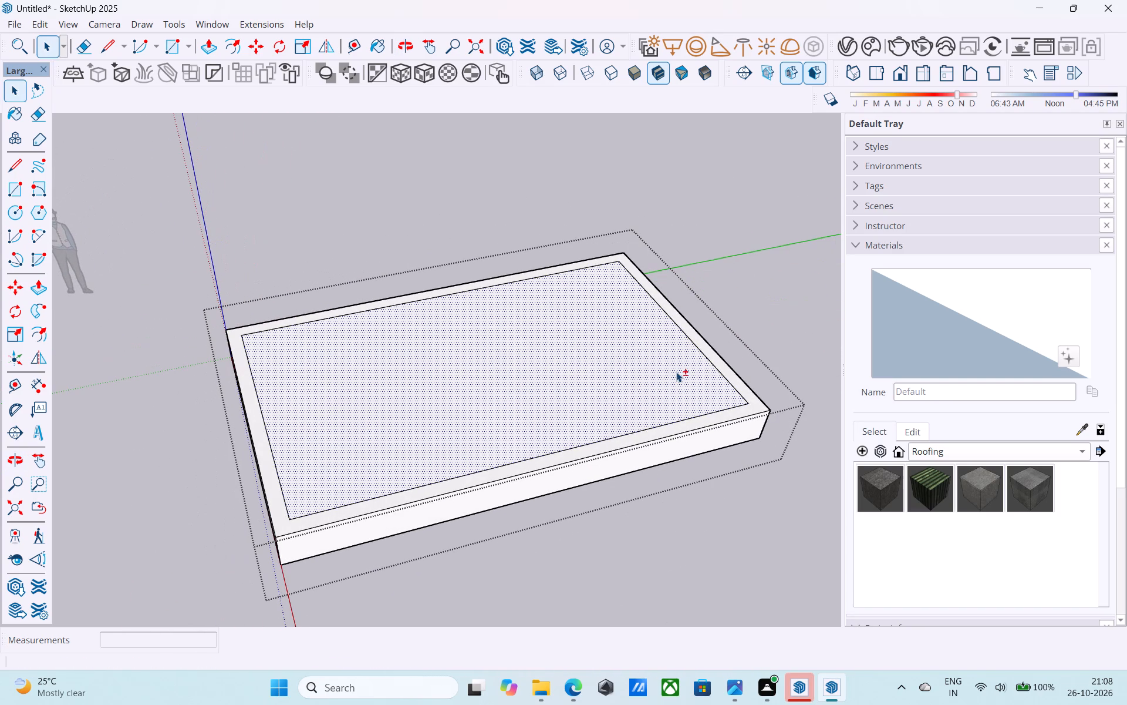
{"action": "middle_click_drag", "start_coordinate": [676, 372], "coordinate": [842, 362], "text": "shift"}
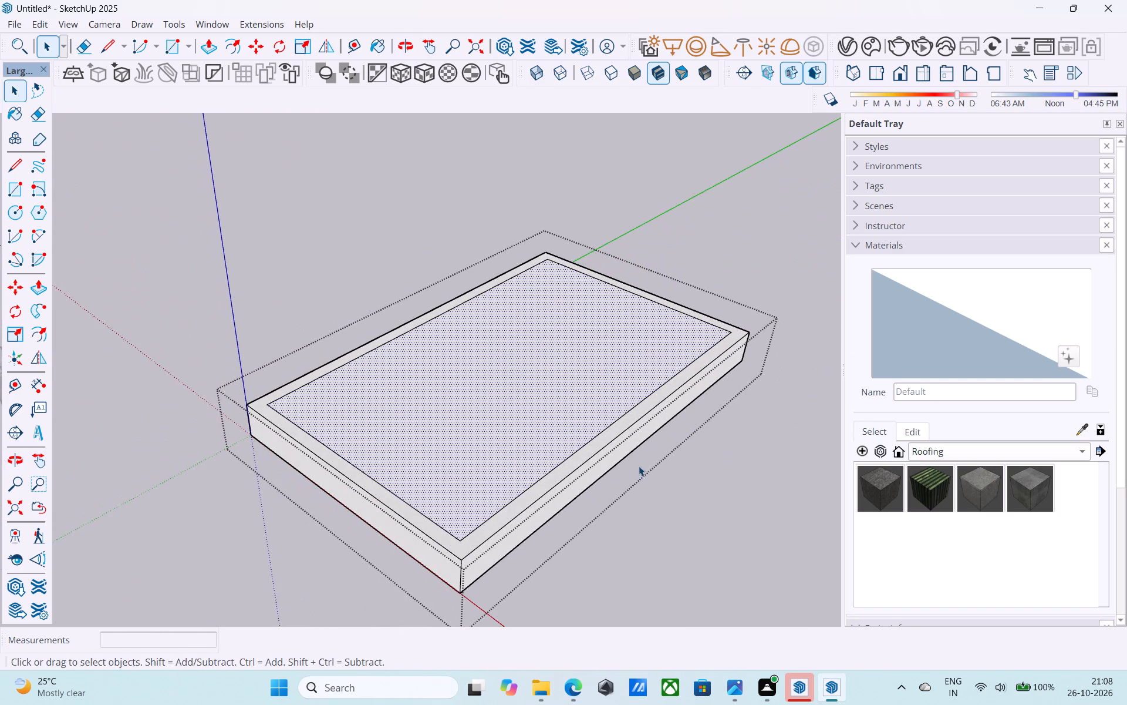
{"action": "middle_click_drag", "start_coordinate": [639, 466], "coordinate": [764, 475], "text": "shift"}
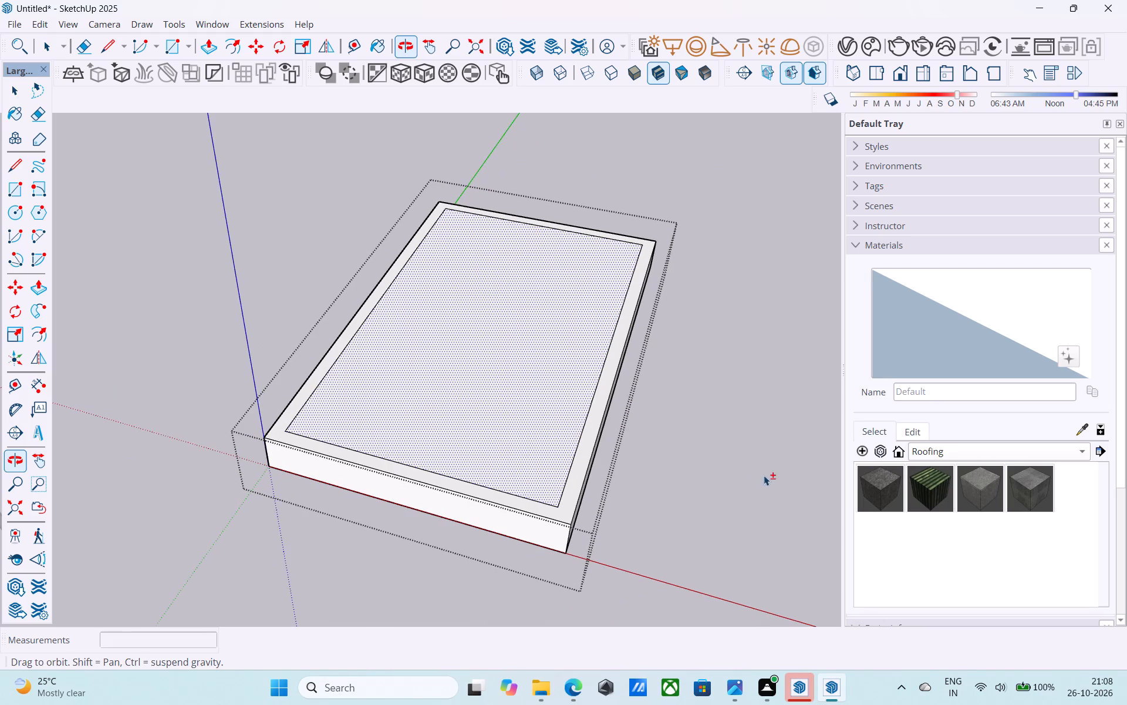
{"action": "left_click", "coordinate": [562, 494]}
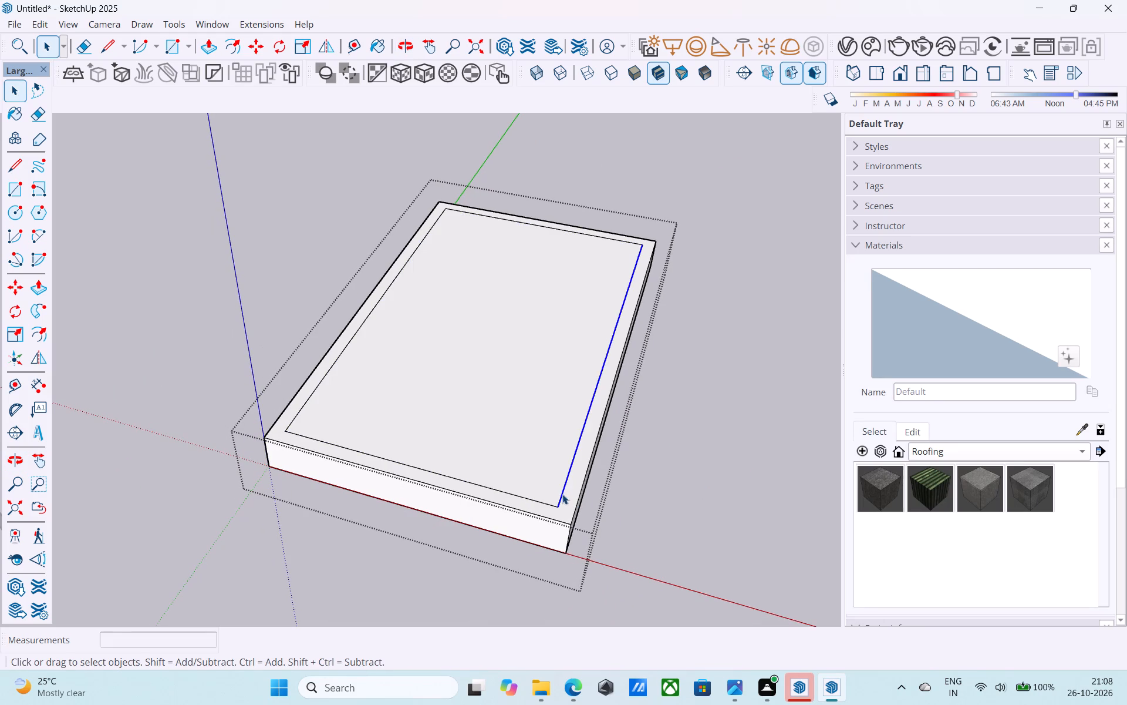
{"action": "key", "text": "m"}
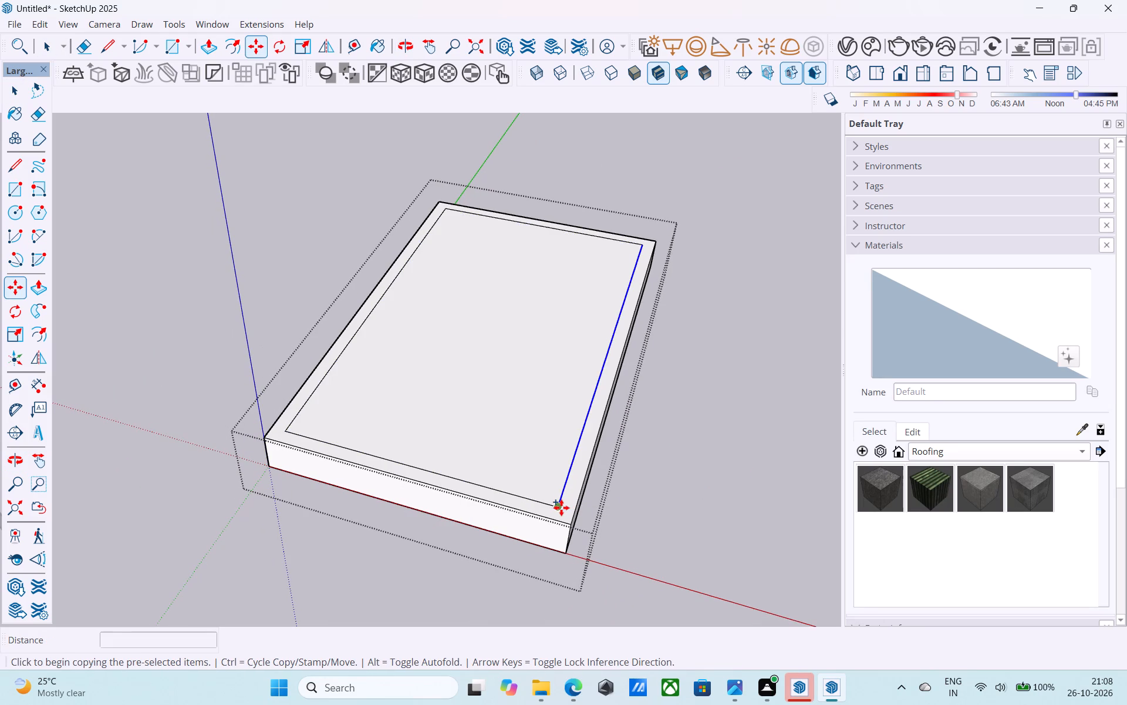
{"action": "left_click", "coordinate": [561, 508]}
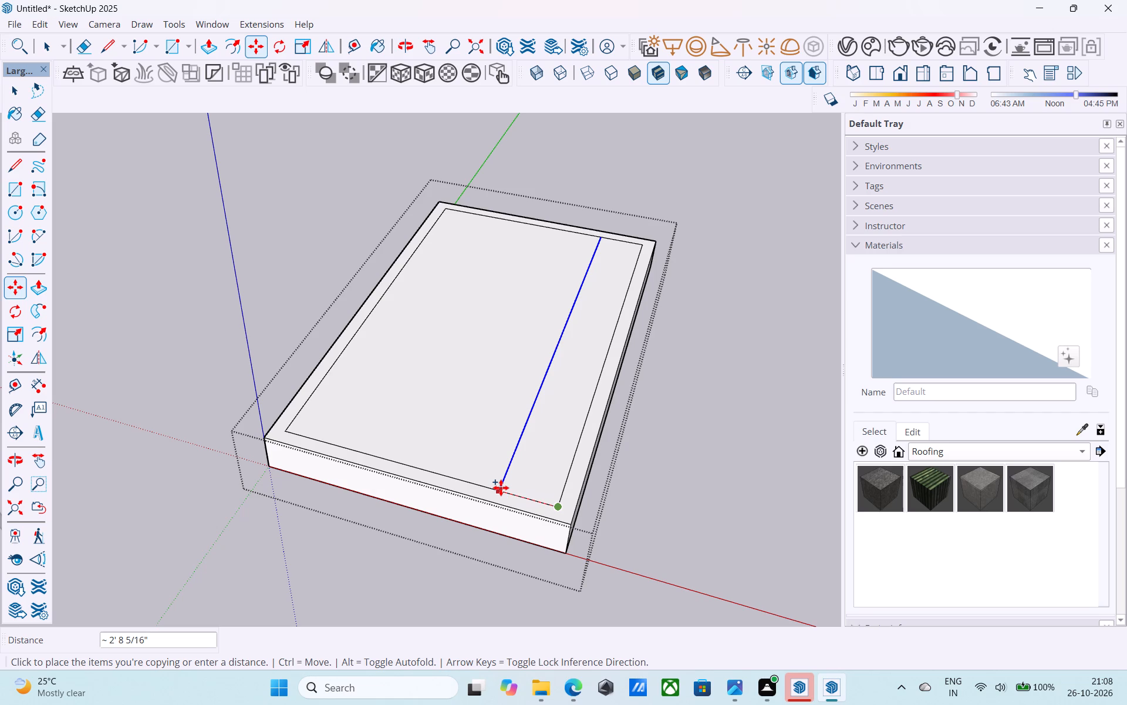
{"action": "type", "text": "3'"}
{"action": "key", "text": "Return"}
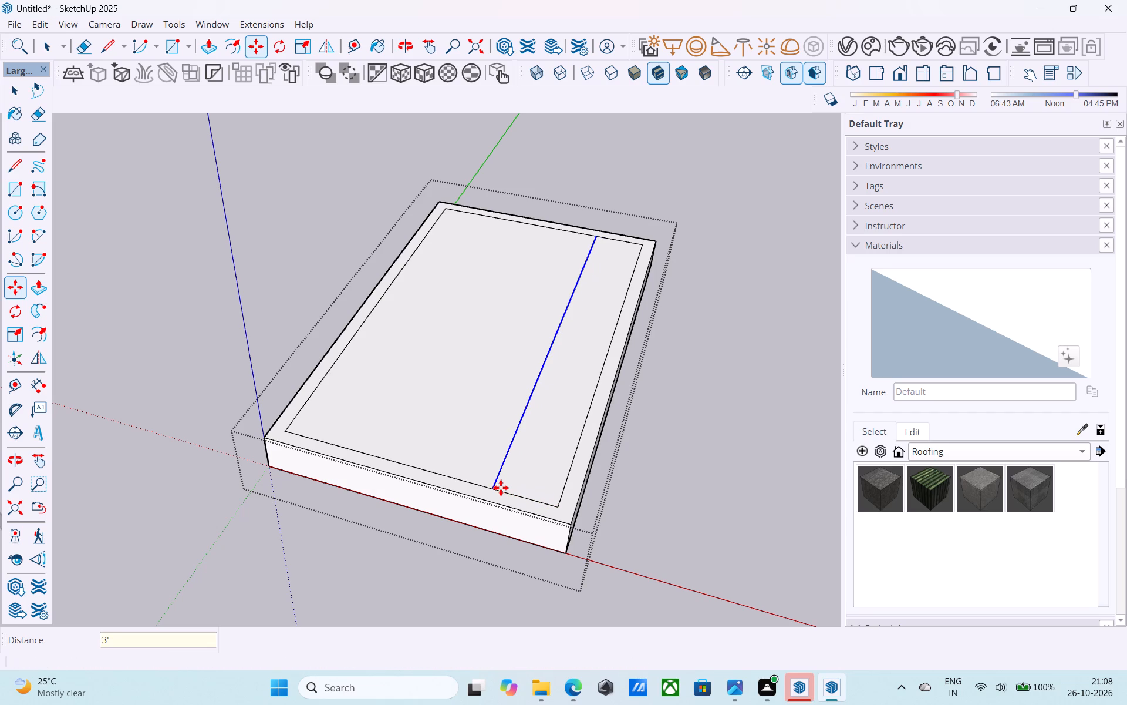
{"action": "key", "text": "space"}
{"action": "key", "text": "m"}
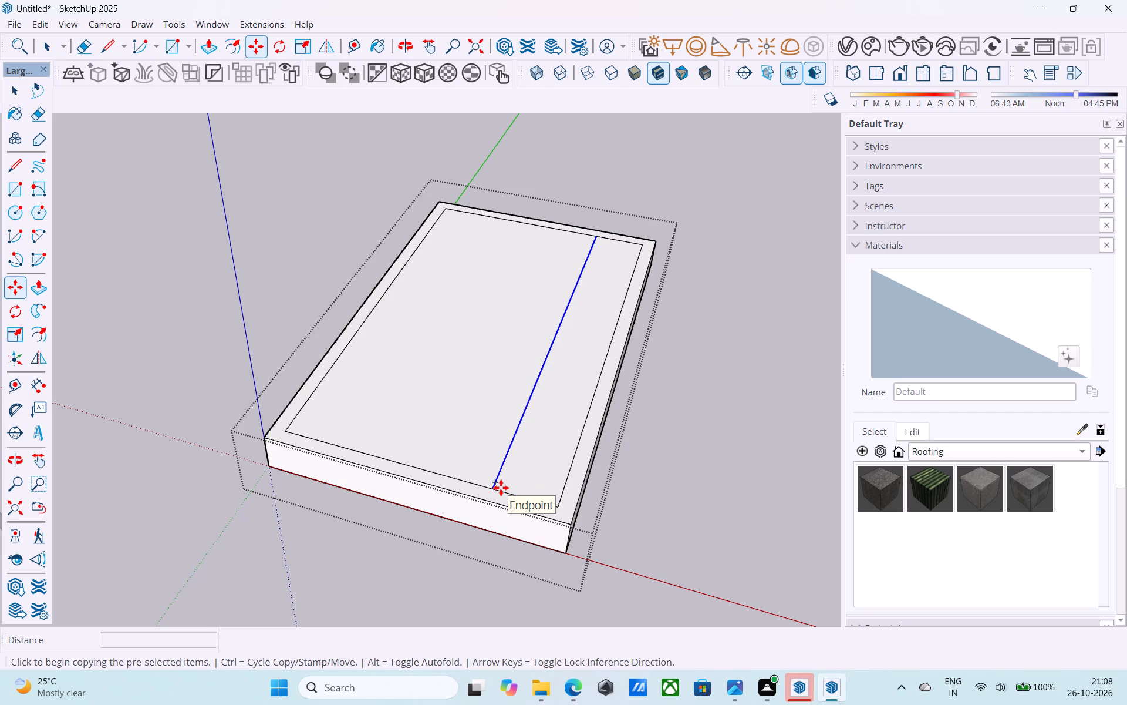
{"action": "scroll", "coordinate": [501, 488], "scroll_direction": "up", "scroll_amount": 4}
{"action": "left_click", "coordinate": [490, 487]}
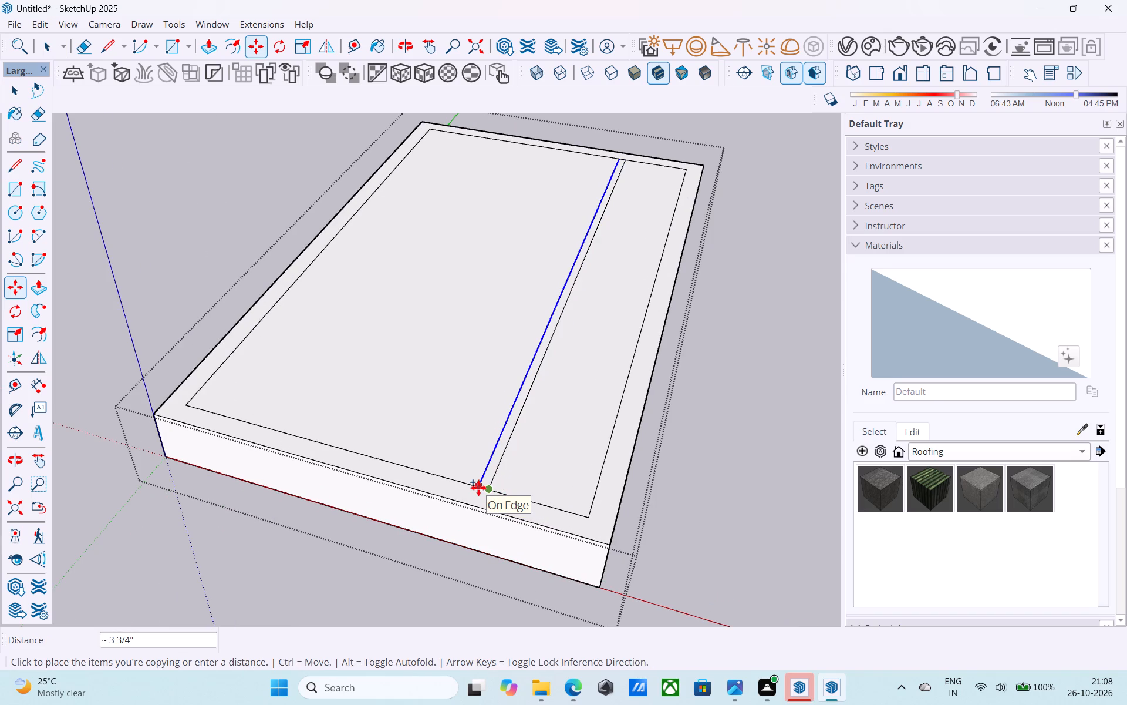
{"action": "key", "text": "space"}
Offset the larger inner face on top of the base 6" inward to outline the walls.
{"action": "left_click", "coordinate": [461, 461]}
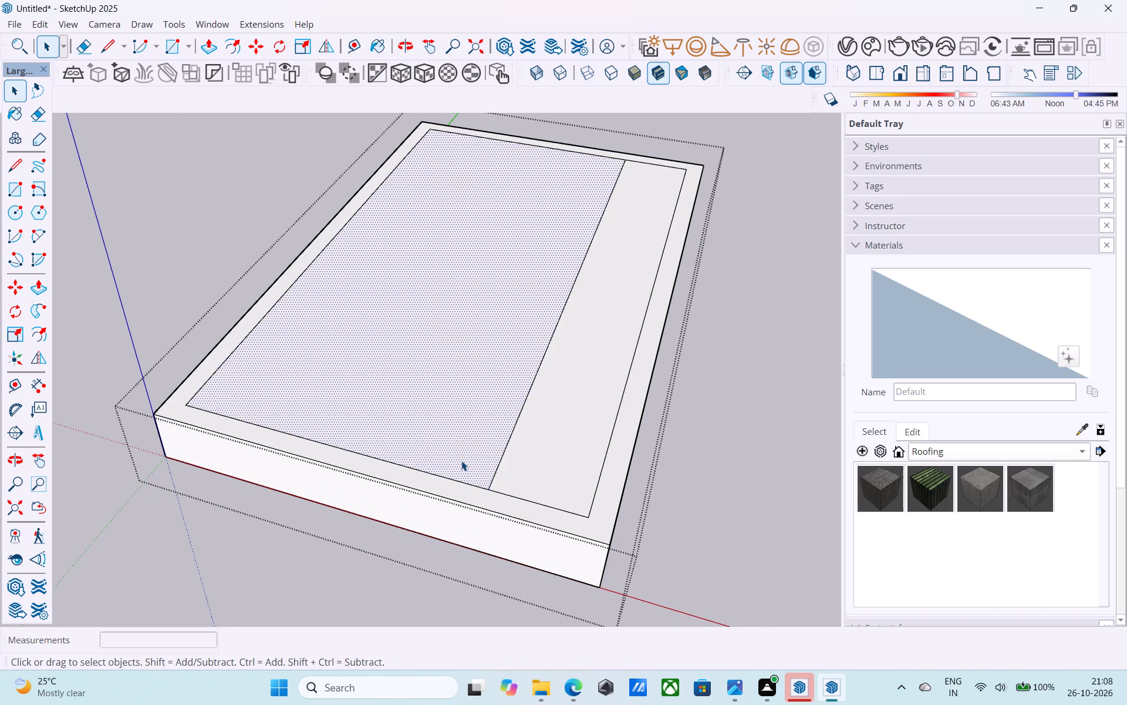
{"action": "scroll", "coordinate": [461, 461], "scroll_direction": "up", "scroll_amount": 2}
{"action": "key", "text": "f"}
{"action": "left_click", "coordinate": [461, 461]}
{"action": "key", "text": "6"}
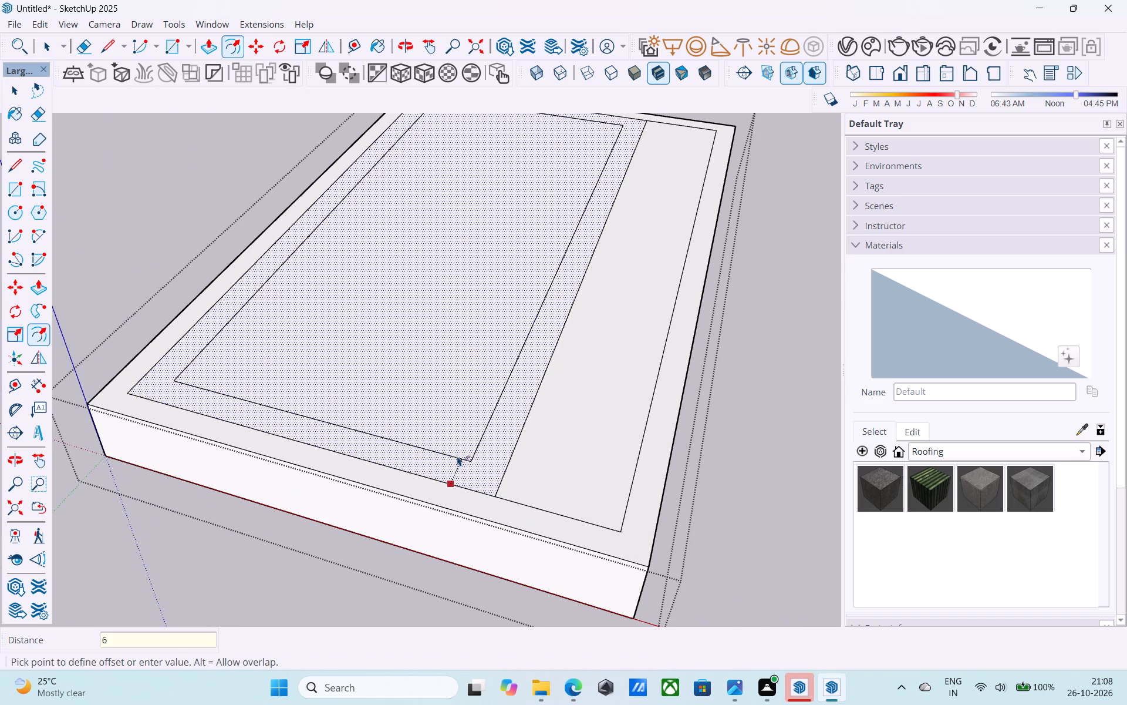
{"action": "key", "text": "shift+quotedbl"}
{"action": "key", "text": "Return"}
{"action": "key", "text": "space"}
Push/Pull the 6" wall outline up 12' to raise the room's walls.
{"action": "key", "text": "p"}
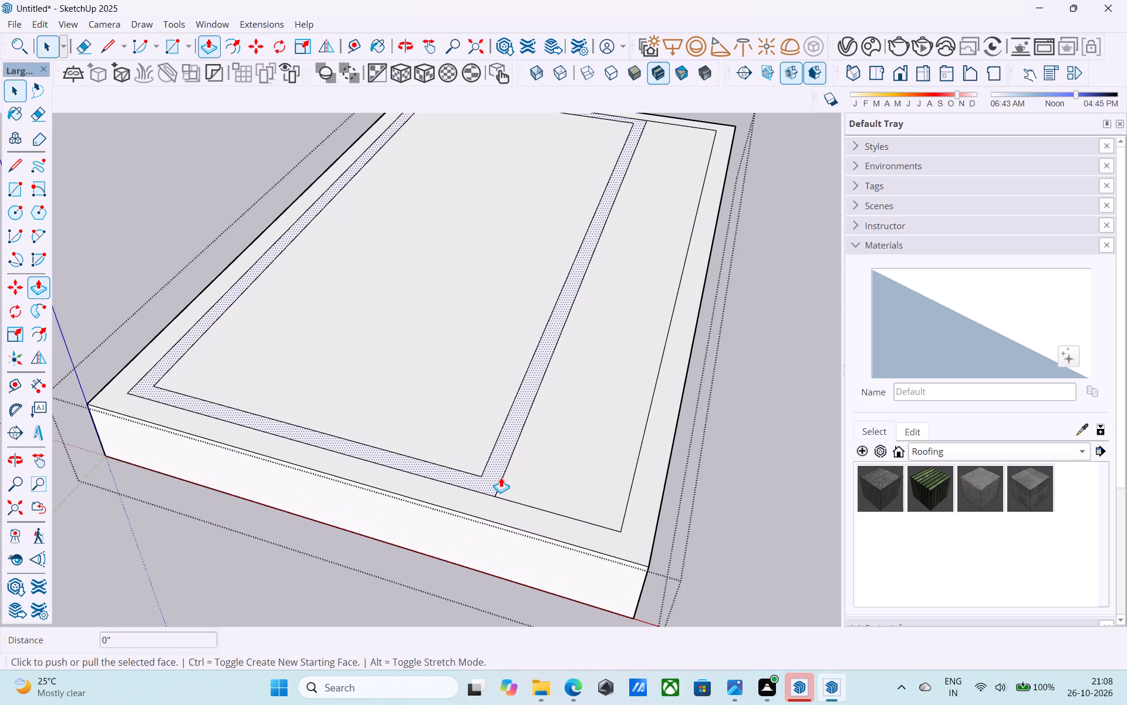
{"action": "left_click", "coordinate": [501, 477]}
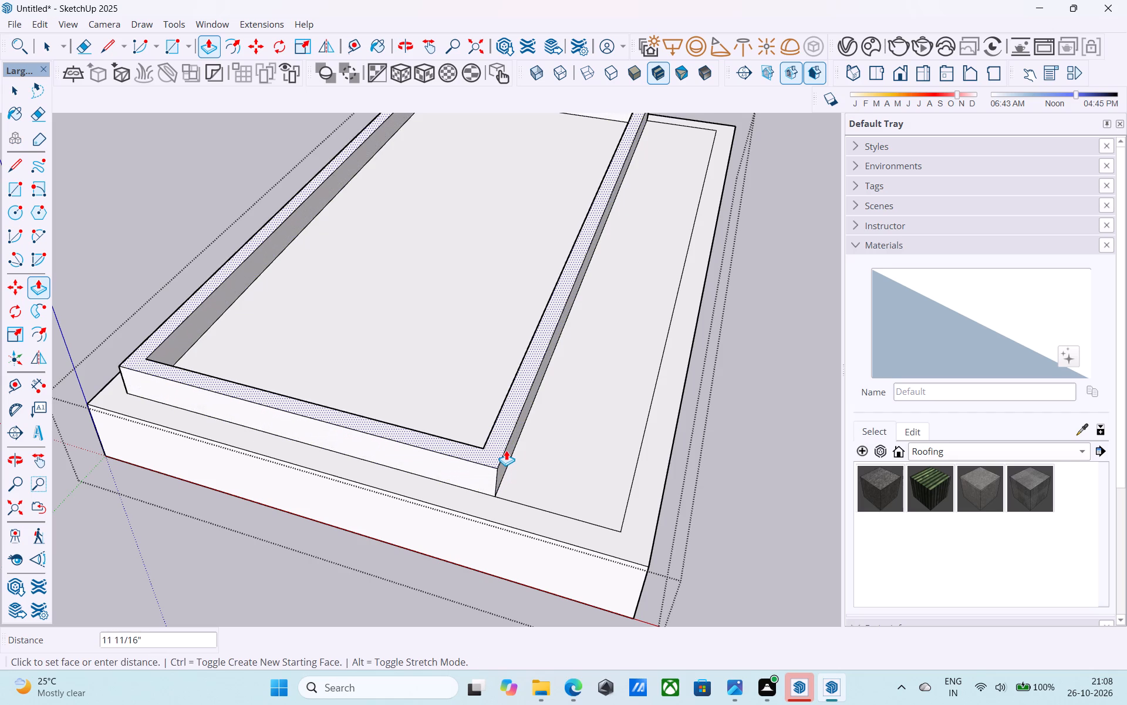
{"action": "key", "text": "1"}
{"action": "key", "text": "2"}
{"action": "key", "text": "apostrophe"}
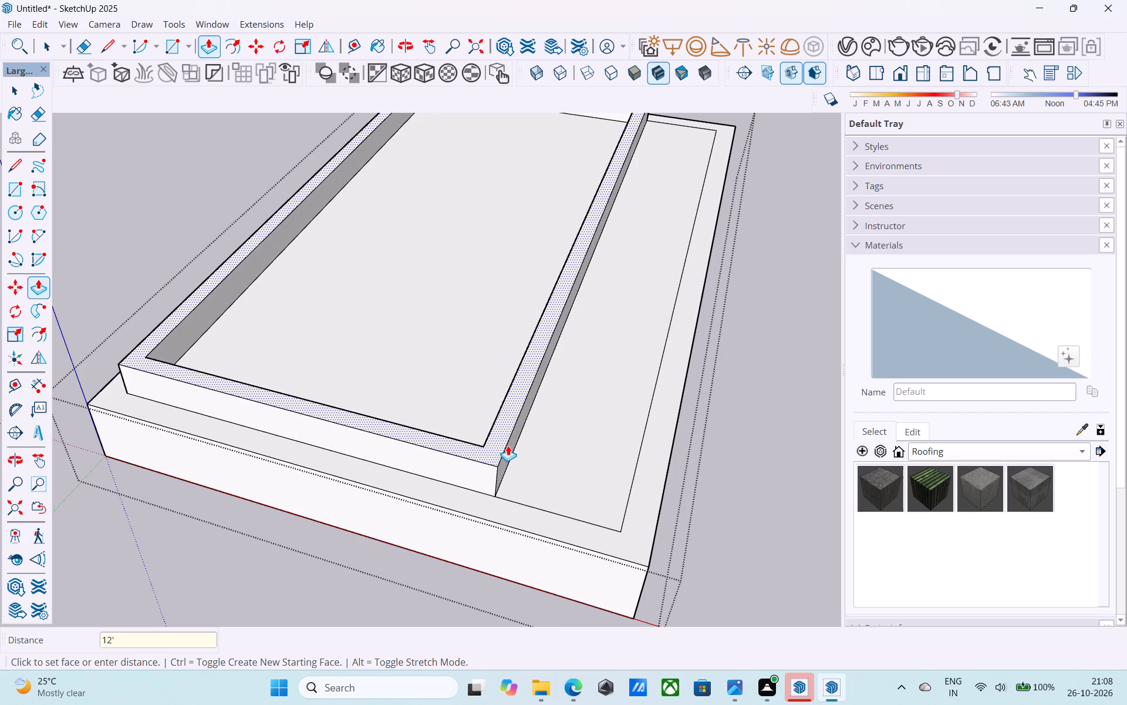
{"action": "key", "text": "Return"}
{"action": "key", "text": "space"}
Examine the raised walls and the base from the long side with the open ledge.
{"action": "scroll", "coordinate": [508, 445], "scroll_direction": "down", "scroll_amount": 13}
{"action": "middle_click_drag", "start_coordinate": [508, 445], "coordinate": [540, 488], "text": "shift"}
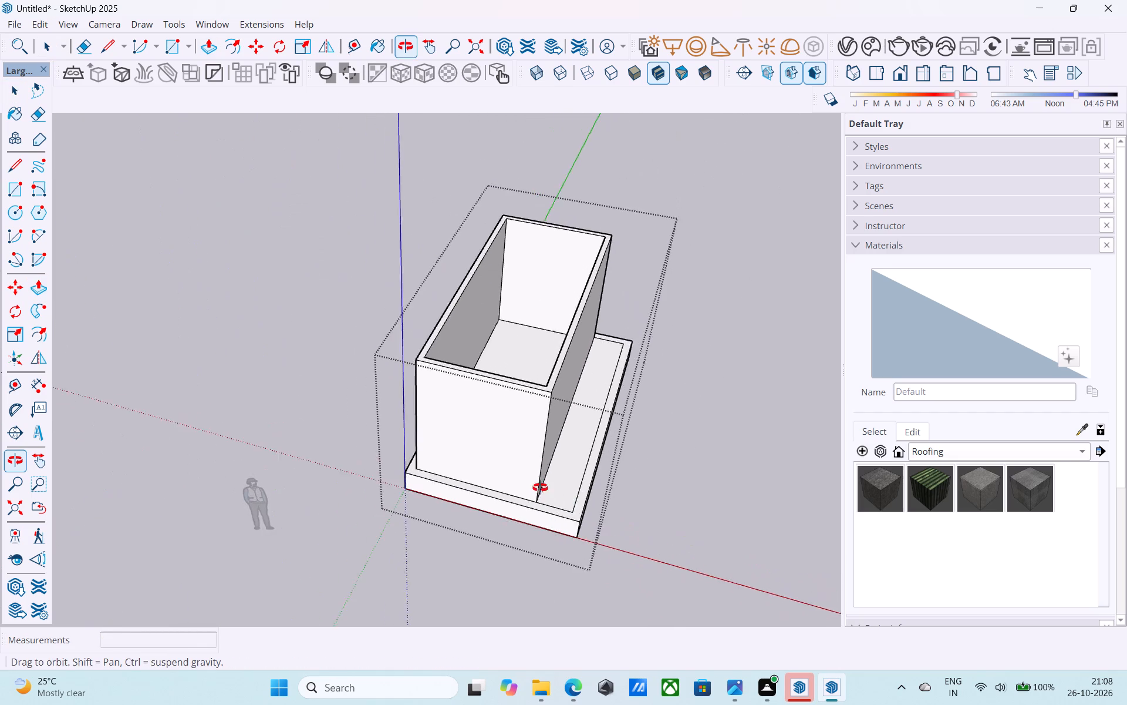
{"action": "middle_click_drag", "start_coordinate": [540, 488], "coordinate": [307, 445], "text": "shift"}
{"action": "middle_click_drag", "start_coordinate": [741, 428], "coordinate": [588, 314], "text": "shift"}
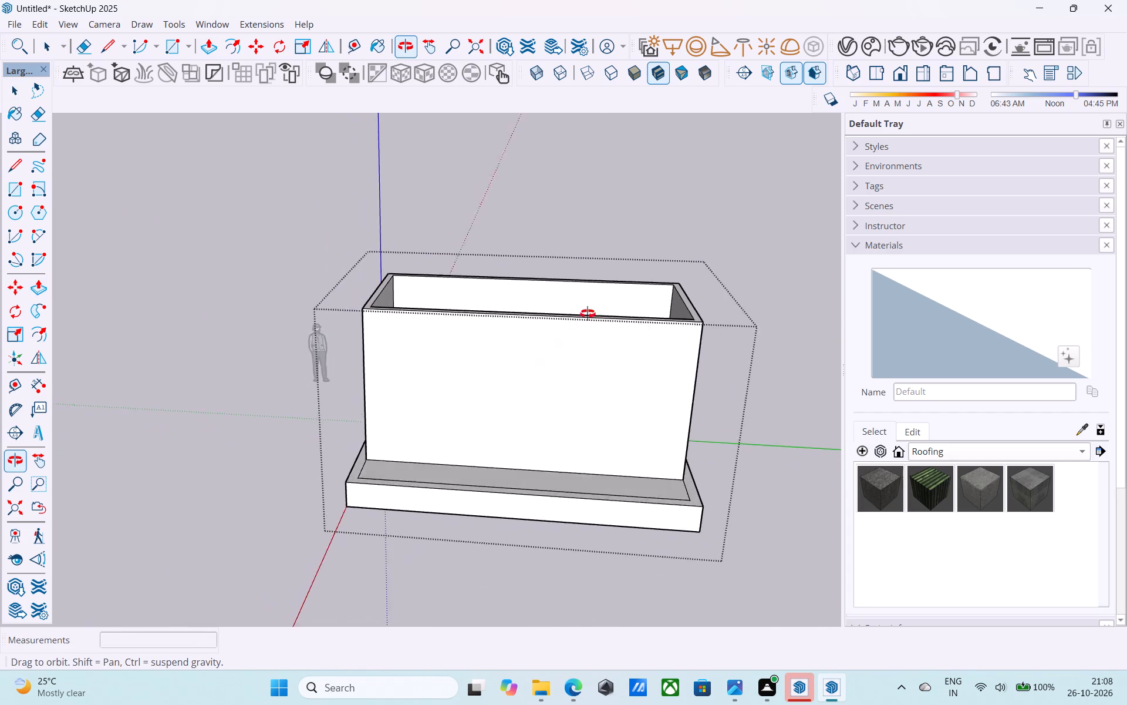
{"action": "middle_click_drag", "start_coordinate": [588, 314], "coordinate": [588, 309], "text": "shift"}
{"action": "scroll", "coordinate": [588, 314], "scroll_direction": "up", "scroll_amount": 4}
{"action": "scroll", "coordinate": [577, 357], "scroll_direction": "down", "scroll_amount": 3}
{"action": "middle_click_drag", "start_coordinate": [574, 385], "coordinate": [594, 330], "text": "shift"}
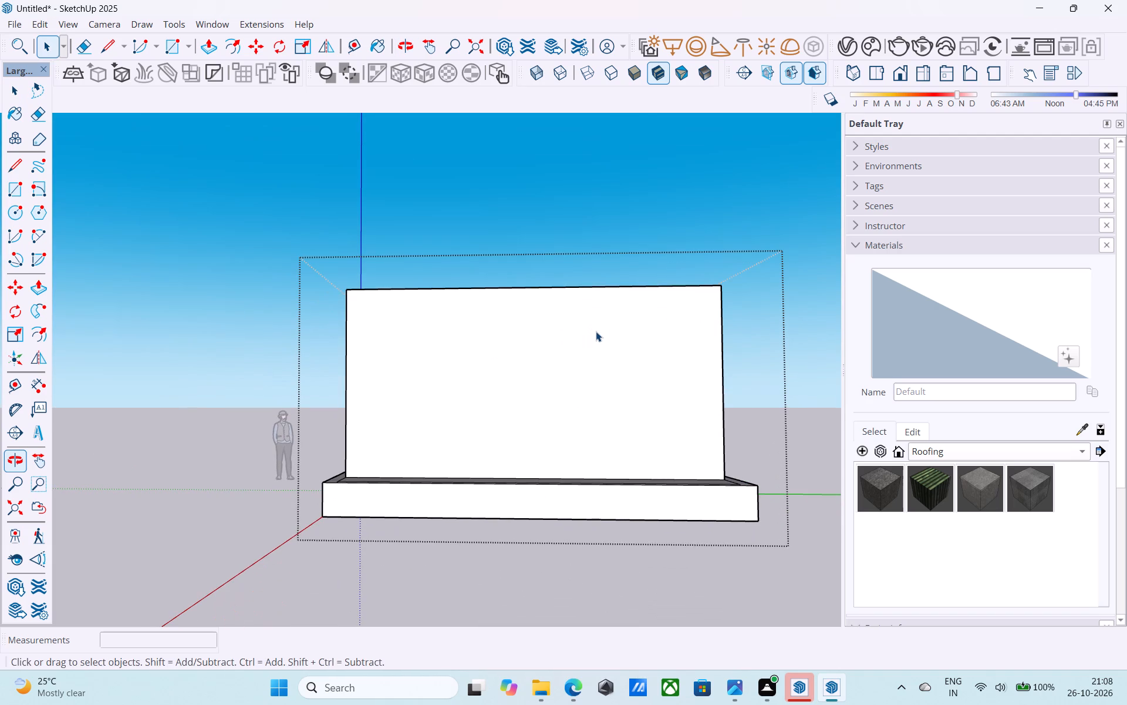
{"action": "scroll", "coordinate": [596, 331], "scroll_direction": "up", "scroll_amount": 4}
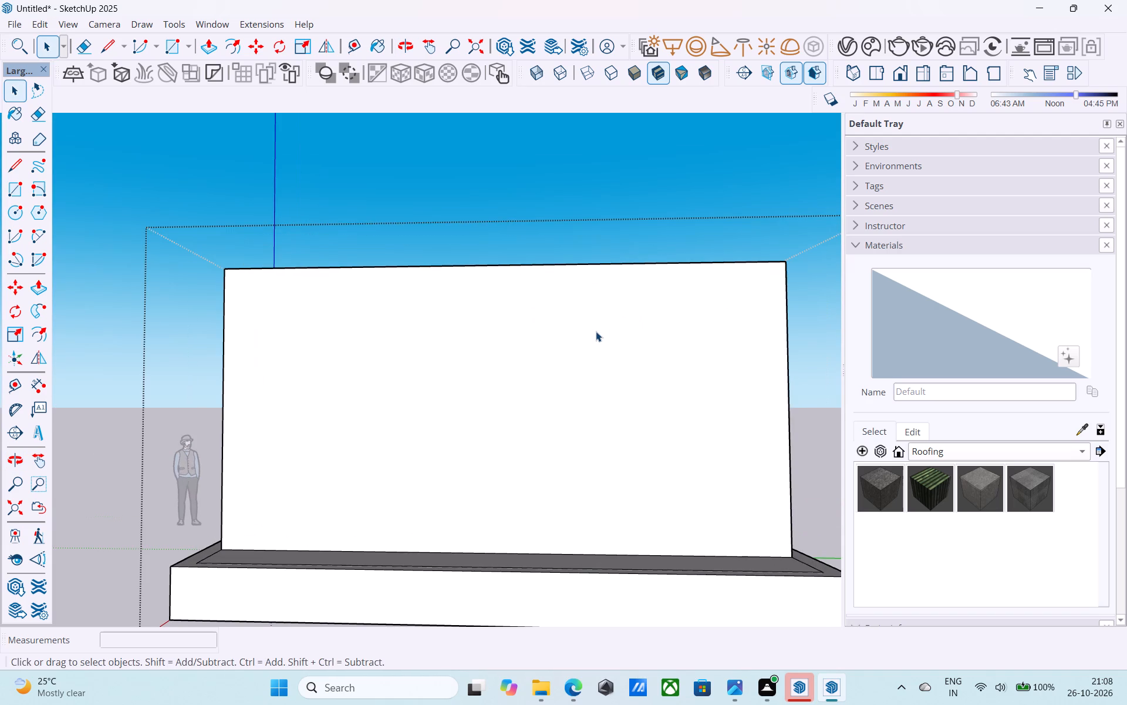
{"action": "scroll", "coordinate": [596, 331], "scroll_direction": "down", "scroll_amount": 10}
Push/Pull the base's short end face at the far end of the green axis outward 5'.
{"action": "middle_click_drag", "start_coordinate": [598, 332], "coordinate": [314, 468]}
{"action": "middle_click_drag", "start_coordinate": [519, 525], "coordinate": [530, 461]}
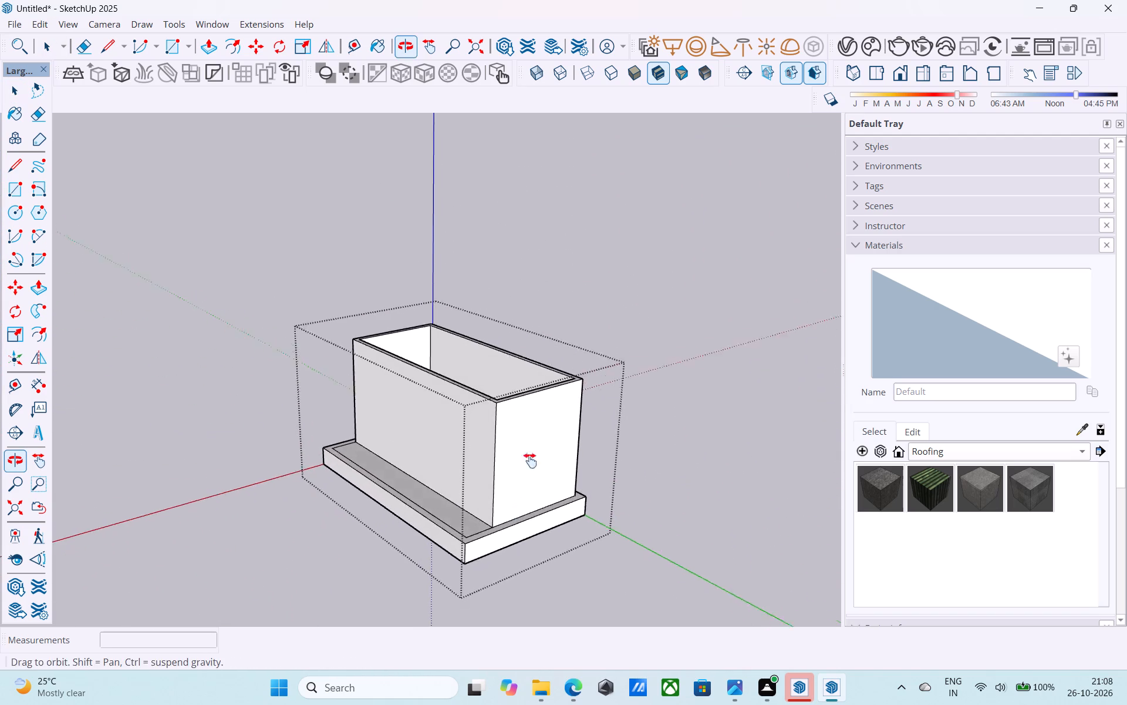
{"action": "middle_click_drag", "start_coordinate": [530, 461], "coordinate": [535, 439]}
{"action": "scroll", "coordinate": [545, 481], "scroll_direction": "up", "scroll_amount": 9}
{"action": "left_click", "coordinate": [539, 459]}
{"action": "key", "text": "p"}
{"action": "left_click", "coordinate": [539, 459]}
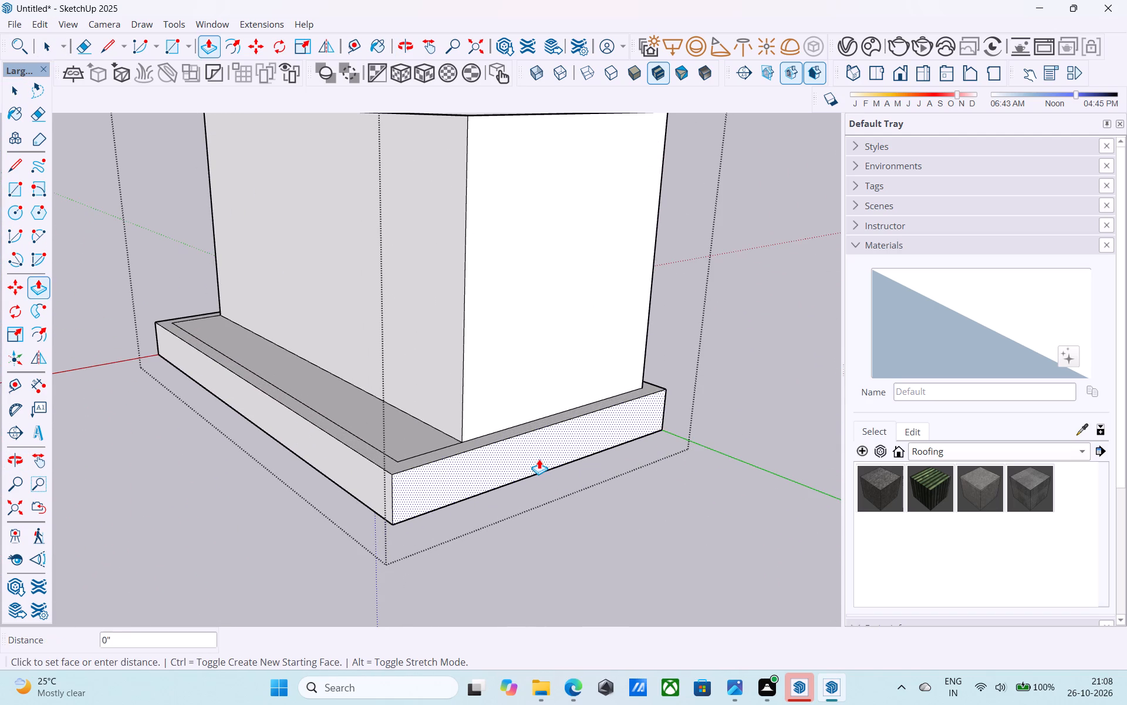
{"action": "type", "text": "5'"}
{"action": "key", "text": "Return"}
Extend the outer face of the end wall above the lengthened base outward by the same 5'.
{"action": "middle_click_drag", "start_coordinate": [593, 478], "coordinate": [907, 588]}
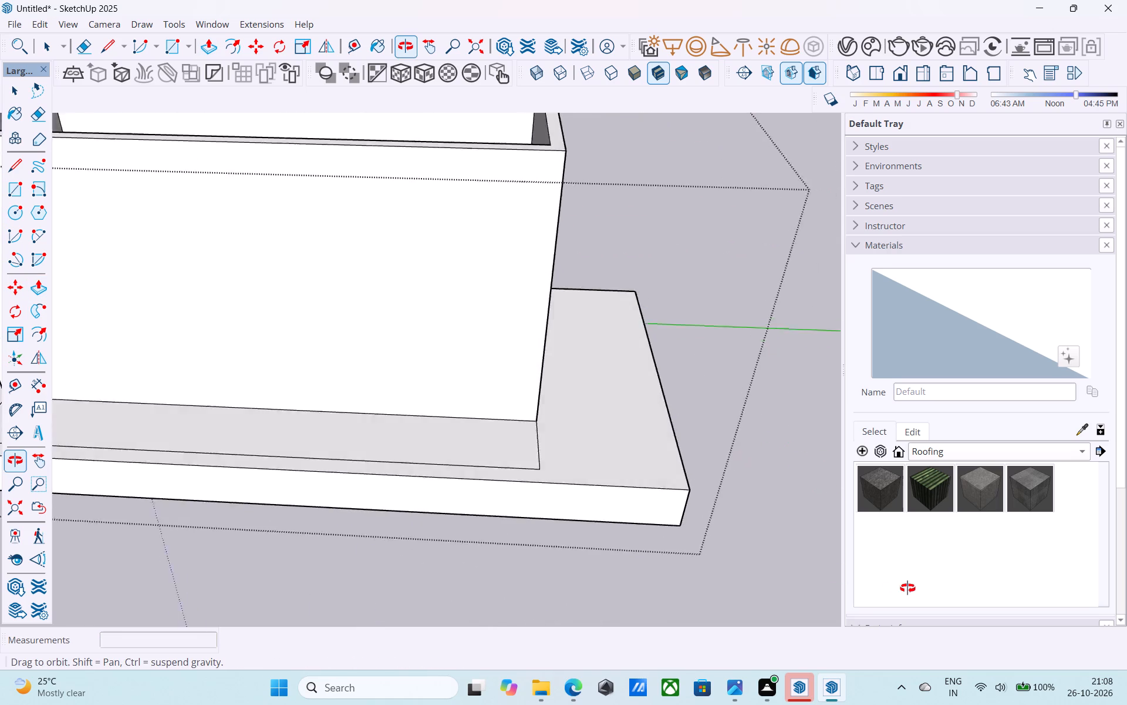
{"action": "middle_click_drag", "start_coordinate": [907, 588], "coordinate": [548, 530]}
{"action": "key", "text": "space"}
{"action": "left_click", "coordinate": [520, 393]}
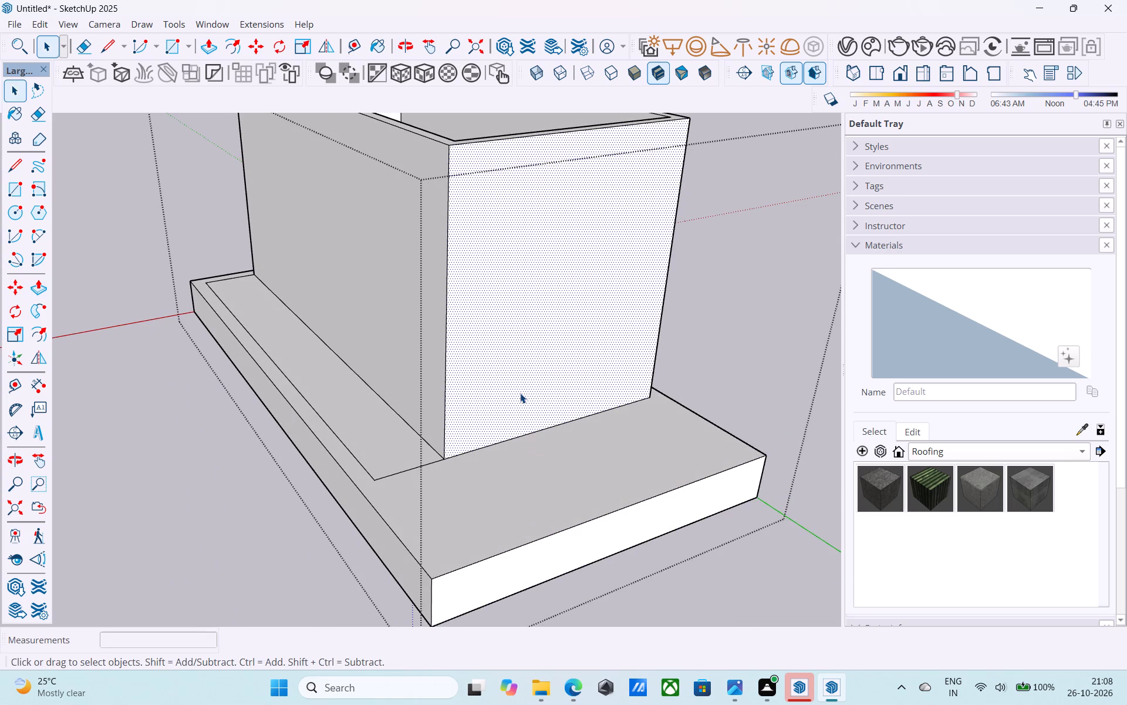
{"action": "key", "text": "p"}
{"action": "double_click", "coordinate": [520, 393]}
Push/Pull the inner face of the thickened end wall 5' toward the outside to lengthen the room.
{"action": "scroll", "coordinate": [519, 392], "scroll_direction": "down", "scroll_amount": 4}
{"action": "middle_click_drag", "start_coordinate": [519, 392], "coordinate": [743, 544]}
{"action": "middle_click_drag", "start_coordinate": [646, 498], "coordinate": [589, 544], "text": "shift"}
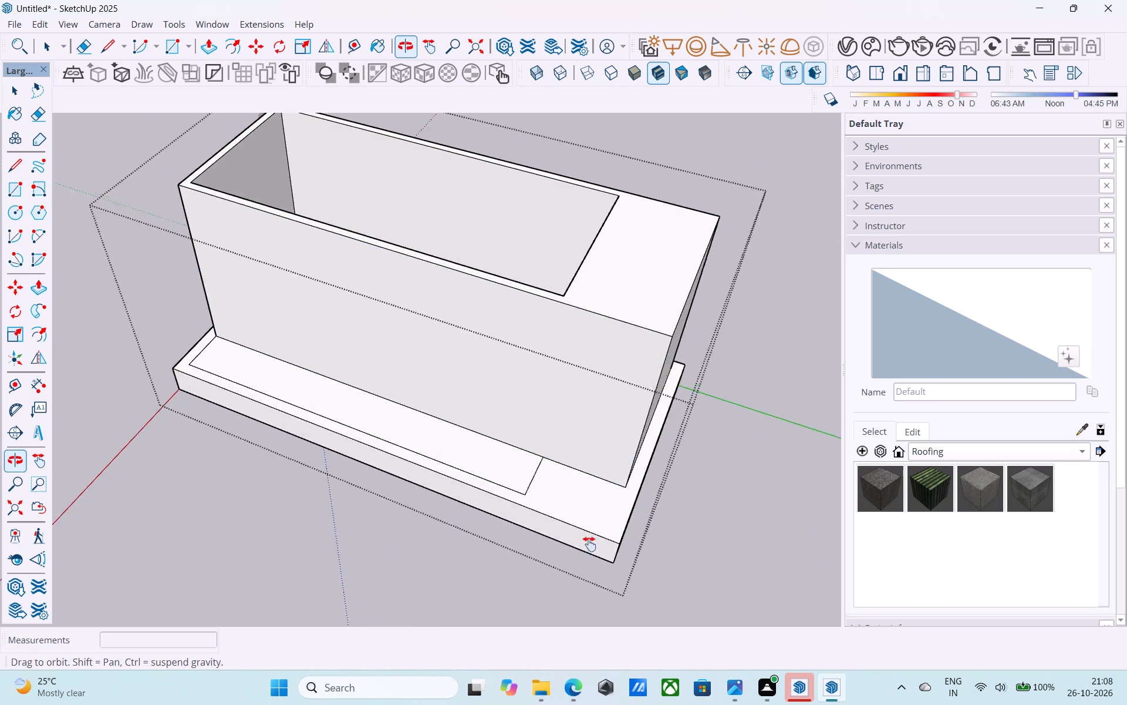
{"action": "middle_click_drag", "start_coordinate": [589, 544], "coordinate": [809, 575], "text": "shift"}
{"action": "middle_click_drag", "start_coordinate": [711, 516], "coordinate": [804, 596], "text": "shift"}
{"action": "scroll", "coordinate": [804, 596], "scroll_direction": "up", "scroll_amount": 1}
{"action": "left_click", "coordinate": [455, 374]}
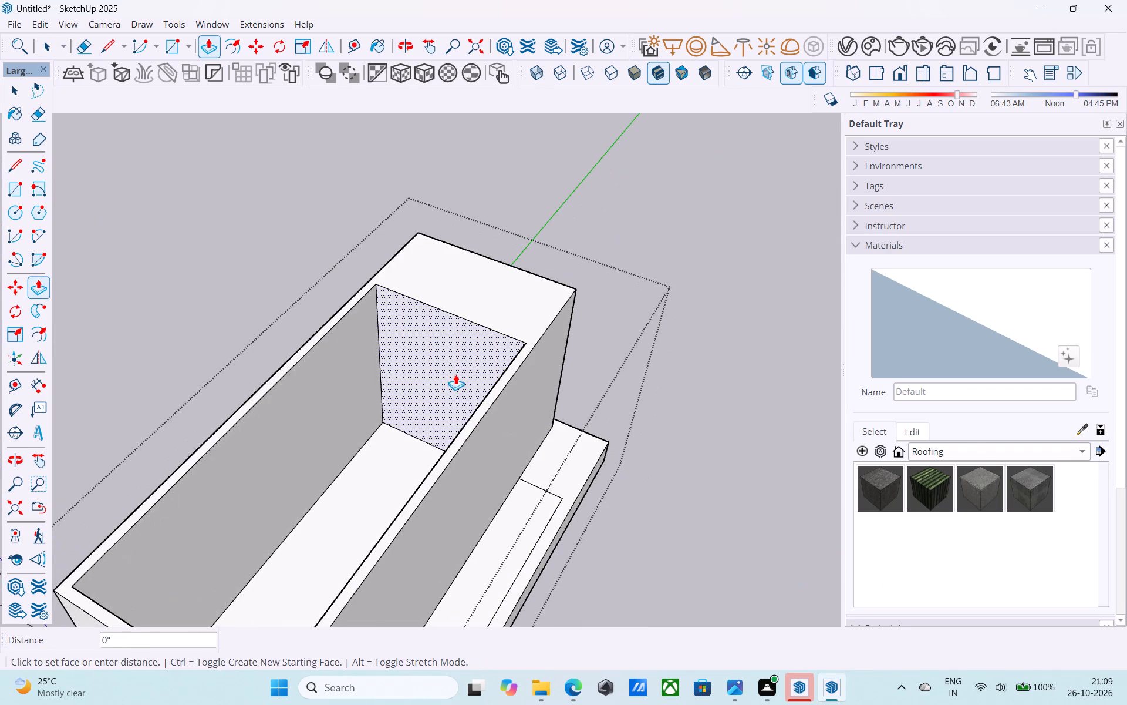
{"action": "key", "text": "5"}
{"action": "key", "text": "apostrophe"}
{"action": "key", "text": "Return"}
{"action": "key", "text": "space"}
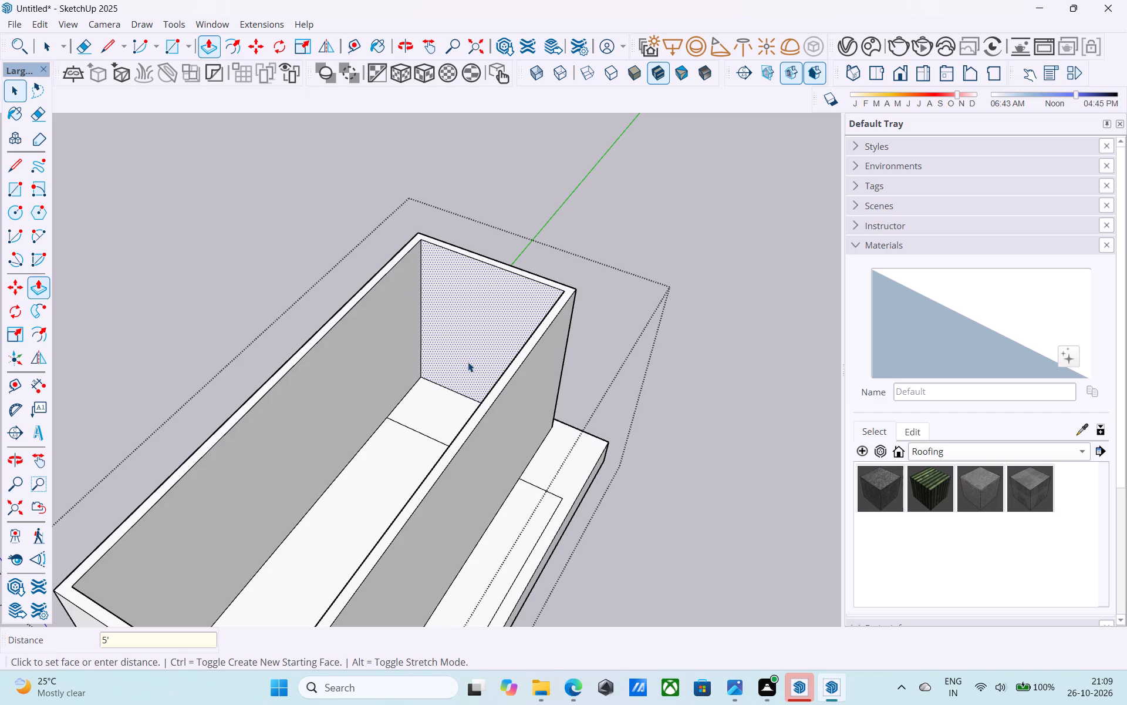
Erase the short cross line left on the base's exposed ledge near the extended end.
{"action": "scroll", "coordinate": [468, 362], "scroll_direction": "down", "scroll_amount": 9}
{"action": "middle_click_drag", "start_coordinate": [480, 380], "coordinate": [97, 213]}
{"action": "middle_click_drag", "start_coordinate": [410, 380], "coordinate": [407, 278]}
{"action": "middle_click_drag", "start_coordinate": [436, 395], "coordinate": [470, 492], "text": "shift"}
{"action": "scroll", "coordinate": [436, 395], "scroll_direction": "up", "scroll_amount": 1, "text": "shift"}
{"action": "scroll", "coordinate": [525, 451], "scroll_direction": "up", "scroll_amount": 9}
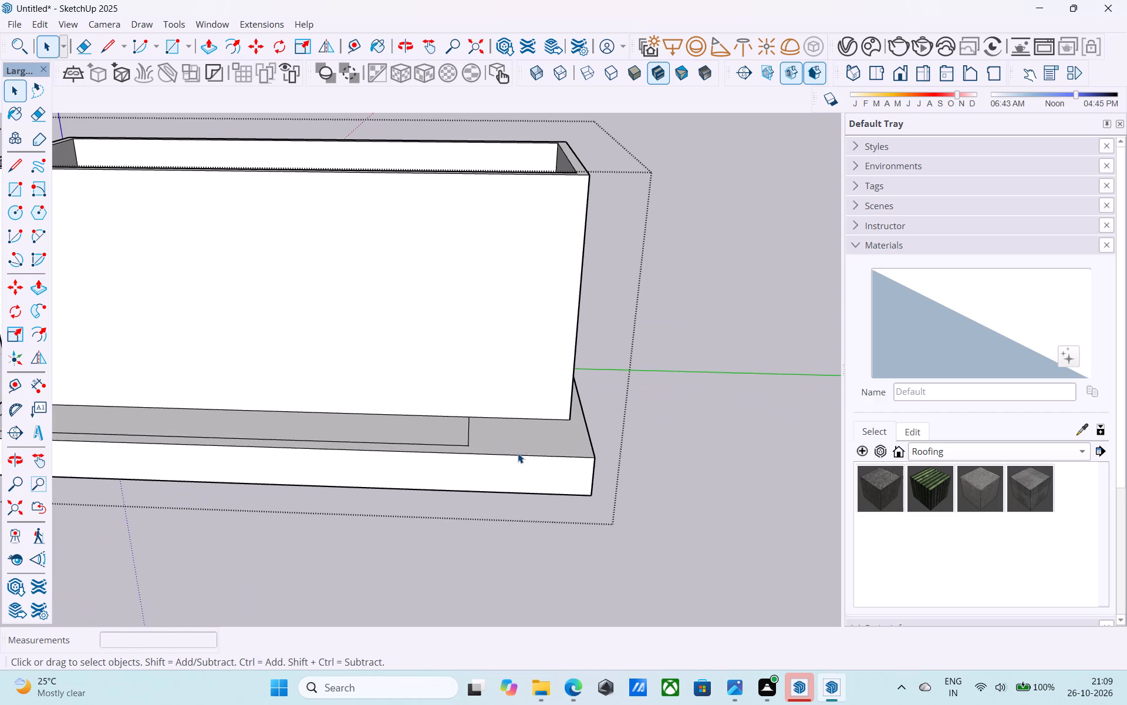
{"action": "key", "text": "e"}
{"action": "left_click_drag", "start_coordinate": [488, 434], "coordinate": [456, 426]}
{"action": "left_click", "coordinate": [473, 446]}
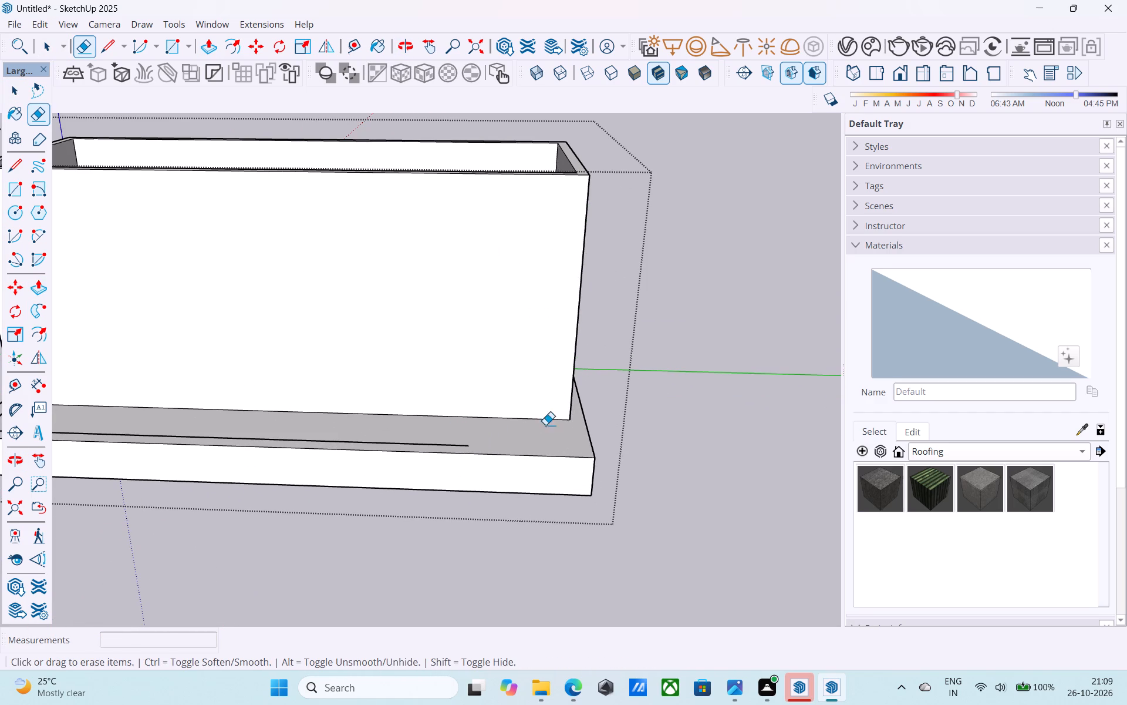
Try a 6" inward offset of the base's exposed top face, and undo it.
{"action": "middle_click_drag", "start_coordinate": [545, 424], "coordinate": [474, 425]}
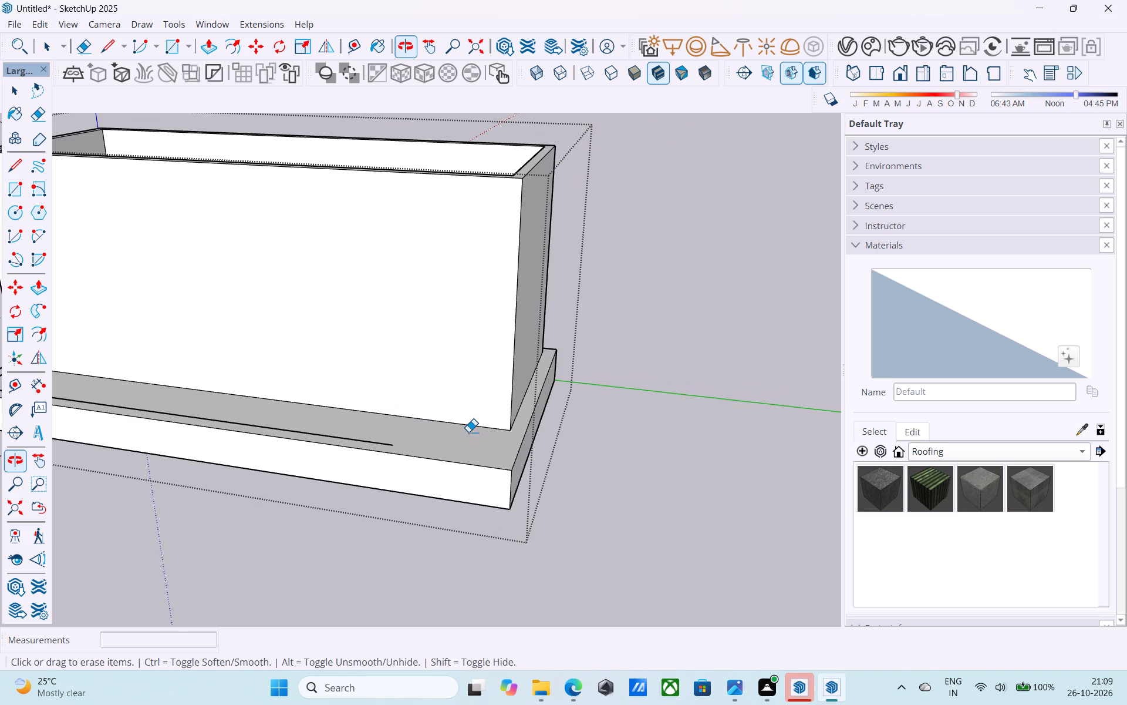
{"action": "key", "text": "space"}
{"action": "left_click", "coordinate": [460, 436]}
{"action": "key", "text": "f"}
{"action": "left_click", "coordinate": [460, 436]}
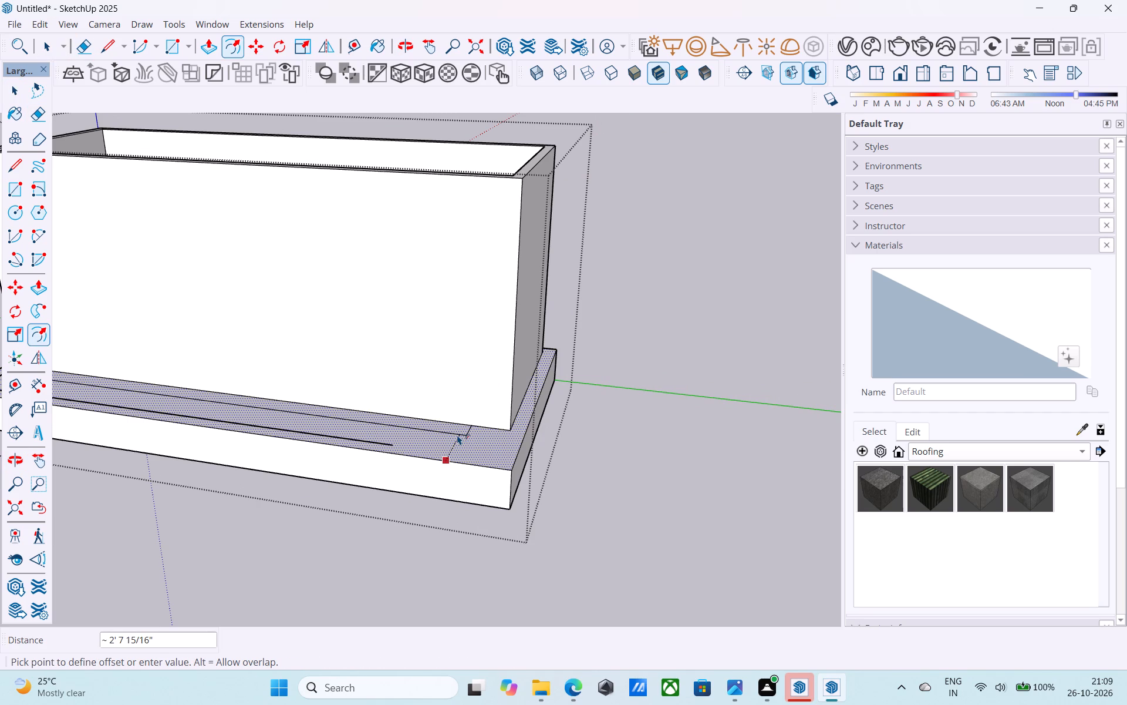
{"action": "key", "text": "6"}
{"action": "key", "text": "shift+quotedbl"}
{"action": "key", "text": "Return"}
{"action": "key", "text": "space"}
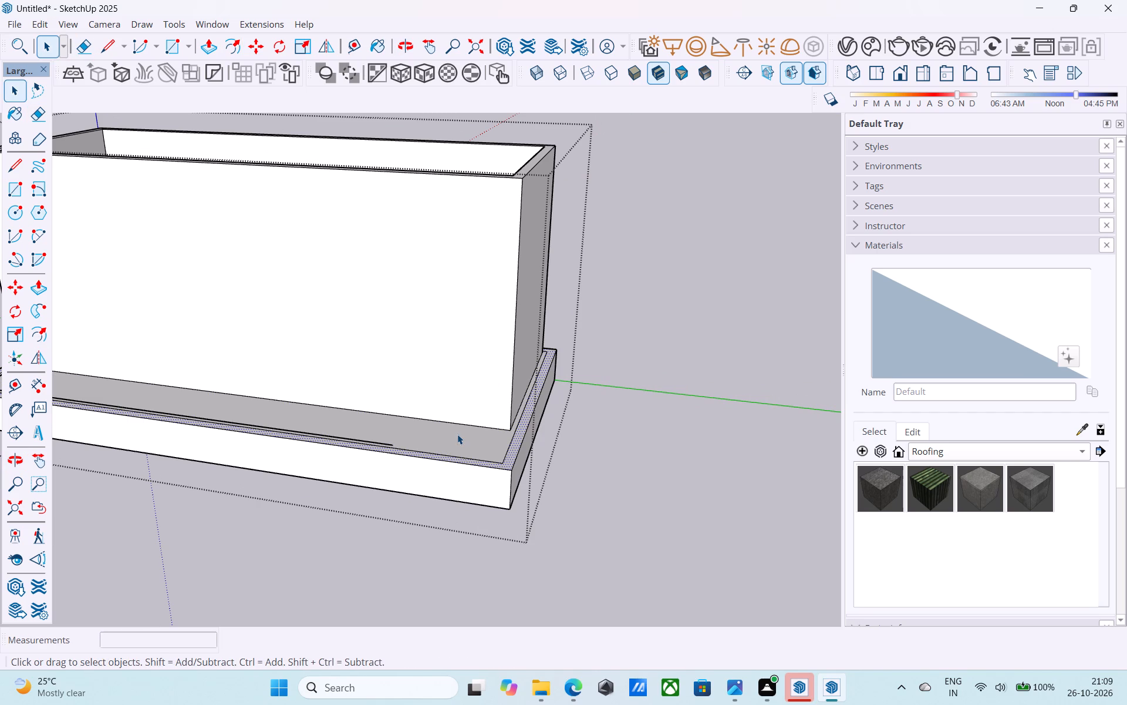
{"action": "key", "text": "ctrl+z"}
Offset the base's exposed top face 9" inward to complete the ledge's border around the extended end.
{"action": "key", "text": "f"}
{"action": "left_click", "coordinate": [457, 434]}
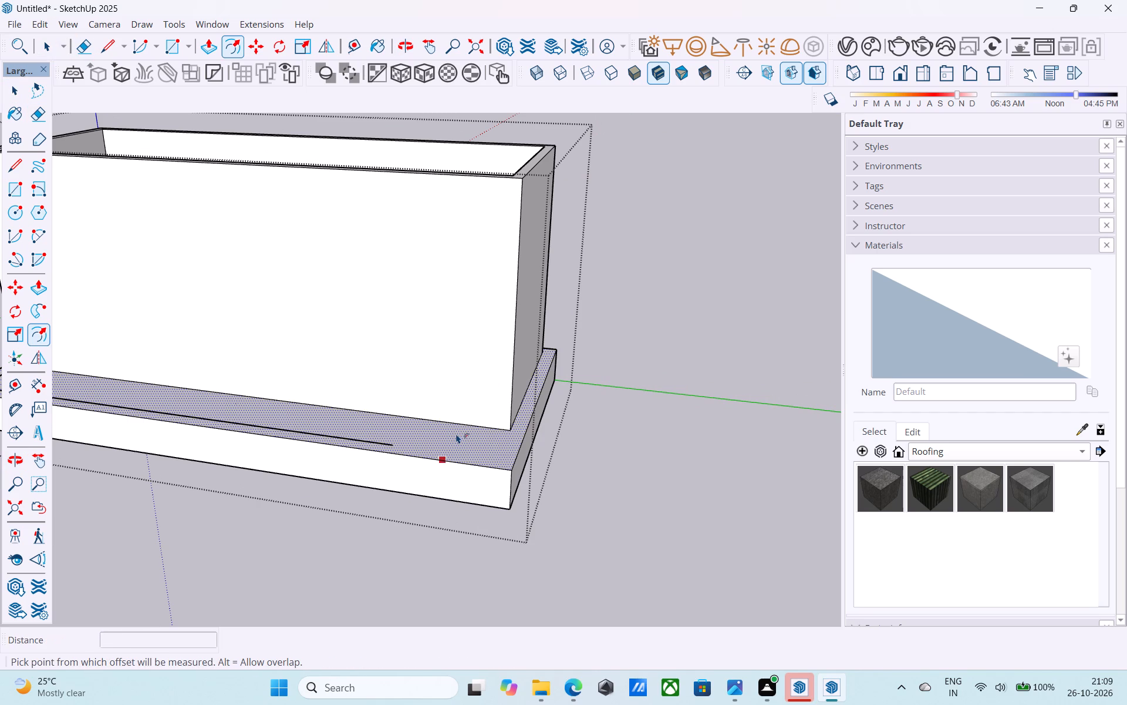
{"action": "key", "text": "9"}
{"action": "key", "text": "shift+quotedbl"}
{"action": "key", "text": "Return"}
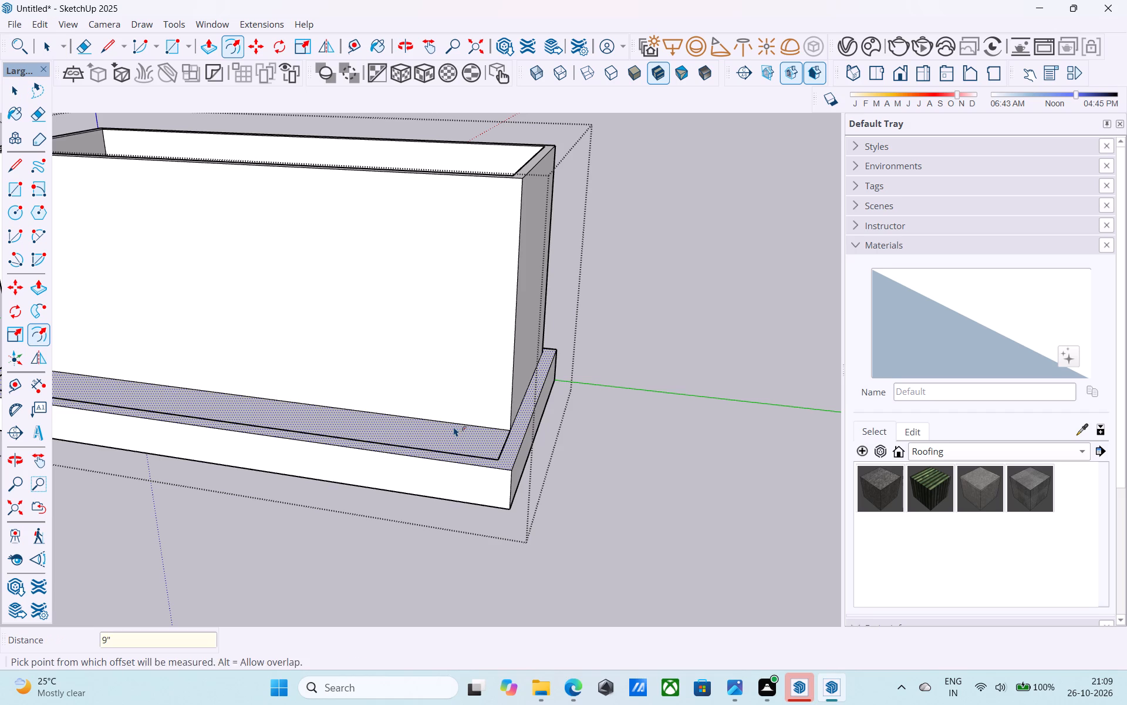
{"action": "key", "text": "space"}
Examine the walls, room interior and base ledge from all sides and from above.
{"action": "scroll", "coordinate": [454, 427], "scroll_direction": "down", "scroll_amount": 6}
{"action": "middle_click_drag", "start_coordinate": [454, 427], "coordinate": [167, 499]}
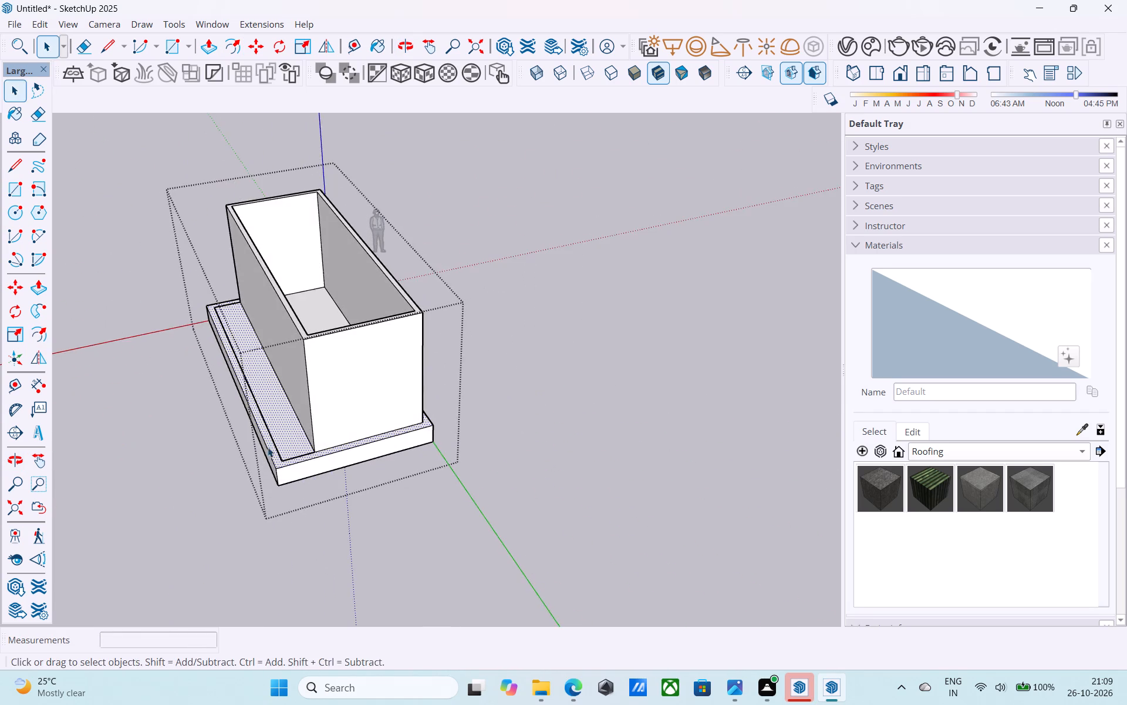
{"action": "middle_click_drag", "start_coordinate": [302, 437], "coordinate": [158, 397]}
{"action": "middle_click_drag", "start_coordinate": [359, 370], "coordinate": [653, 356]}
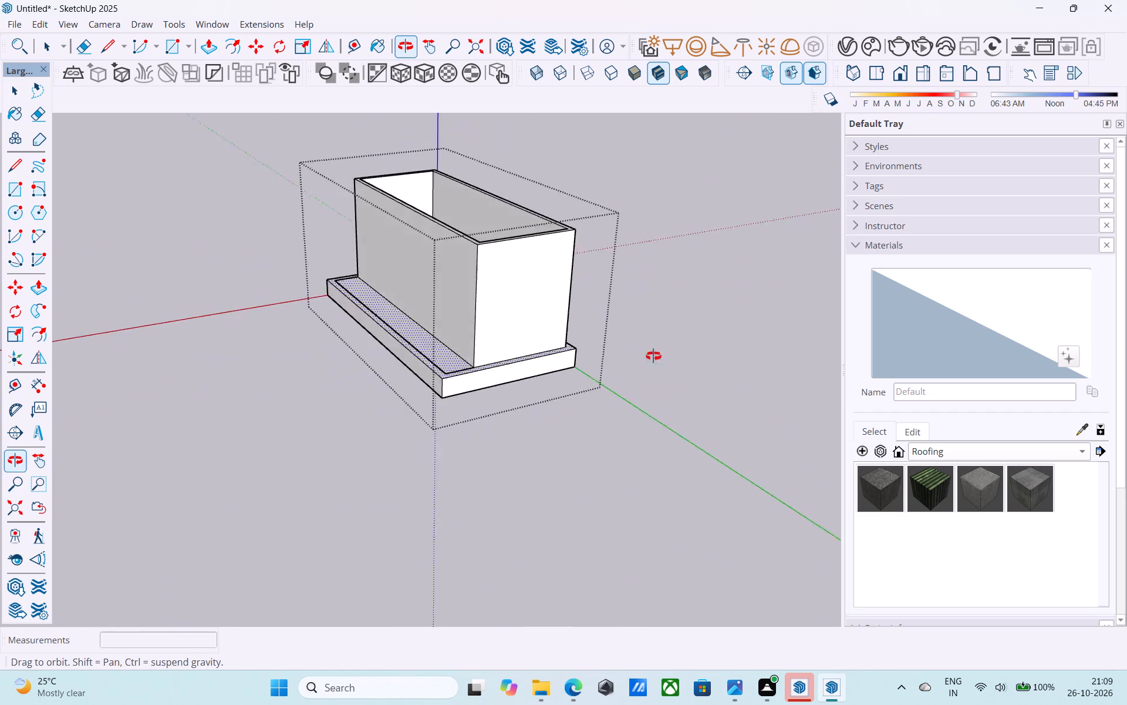
{"action": "middle_click_drag", "start_coordinate": [653, 356], "coordinate": [210, 364]}
{"action": "middle_click_drag", "start_coordinate": [515, 307], "coordinate": [123, 327], "text": "shift"}
{"action": "middle_click_drag", "start_coordinate": [549, 308], "coordinate": [217, 315]}
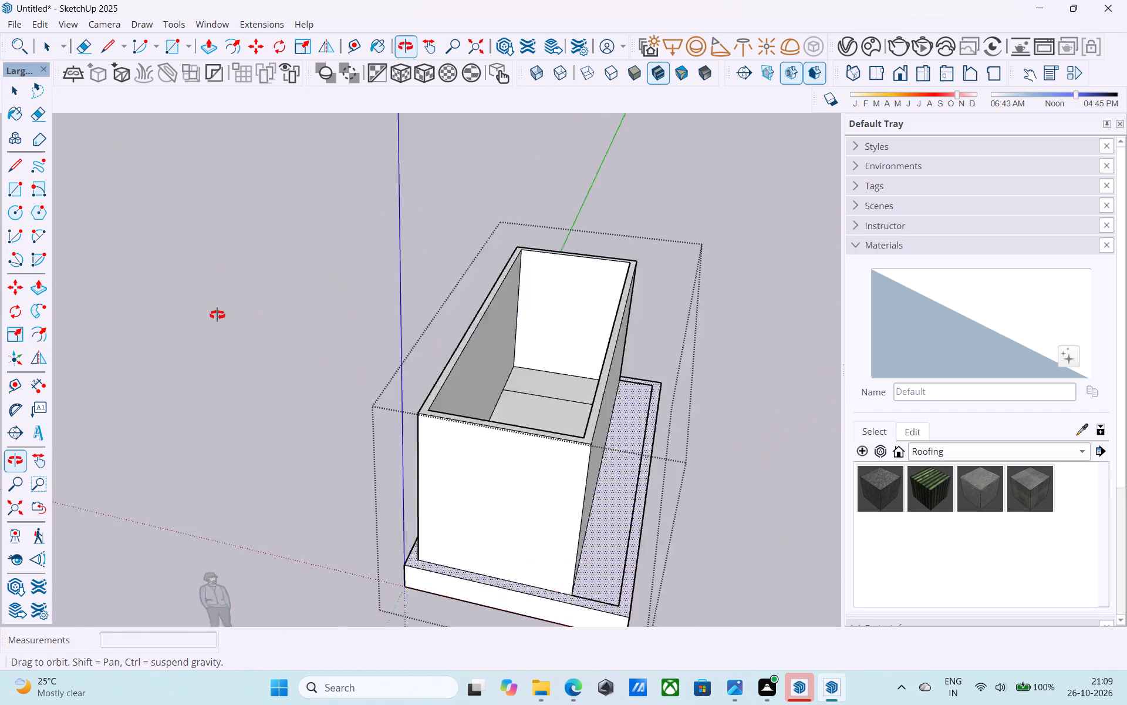
{"action": "middle_click_drag", "start_coordinate": [217, 315], "coordinate": [106, 341]}
{"action": "middle_click_drag", "start_coordinate": [521, 359], "coordinate": [292, 296]}
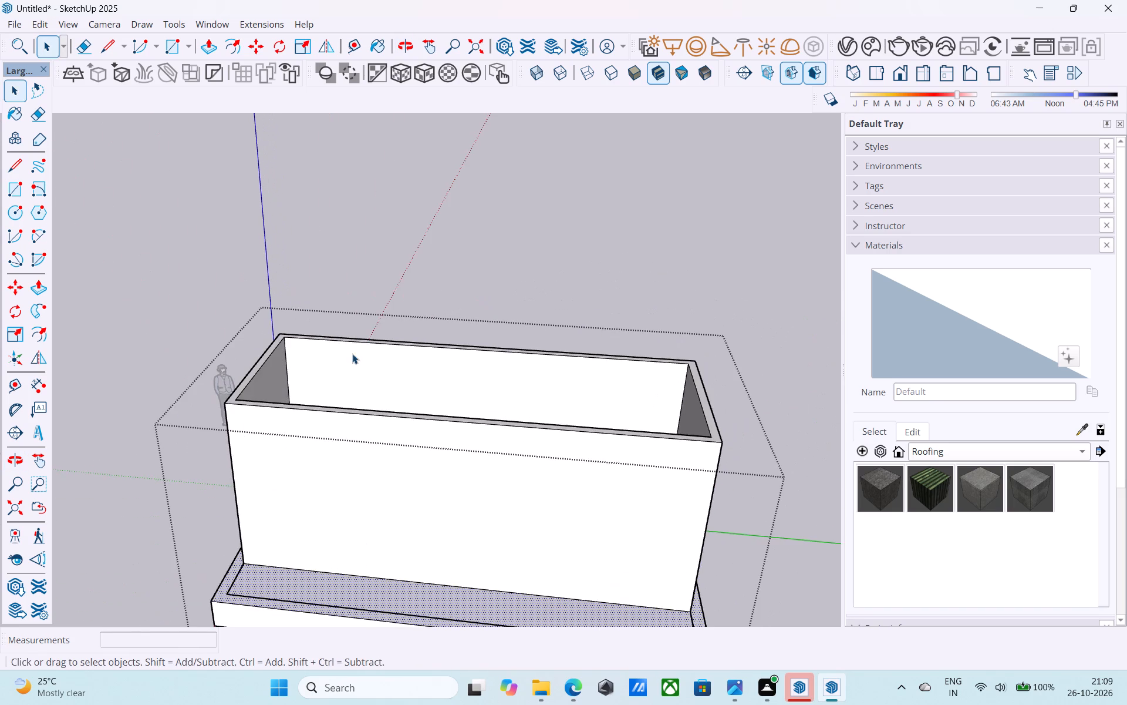
{"action": "scroll", "coordinate": [352, 354], "scroll_direction": "down", "scroll_amount": 1}
{"action": "middle_click_drag", "start_coordinate": [362, 383], "coordinate": [399, 214]}
{"action": "scroll", "coordinate": [399, 214], "scroll_direction": "up", "scroll_amount": 6}
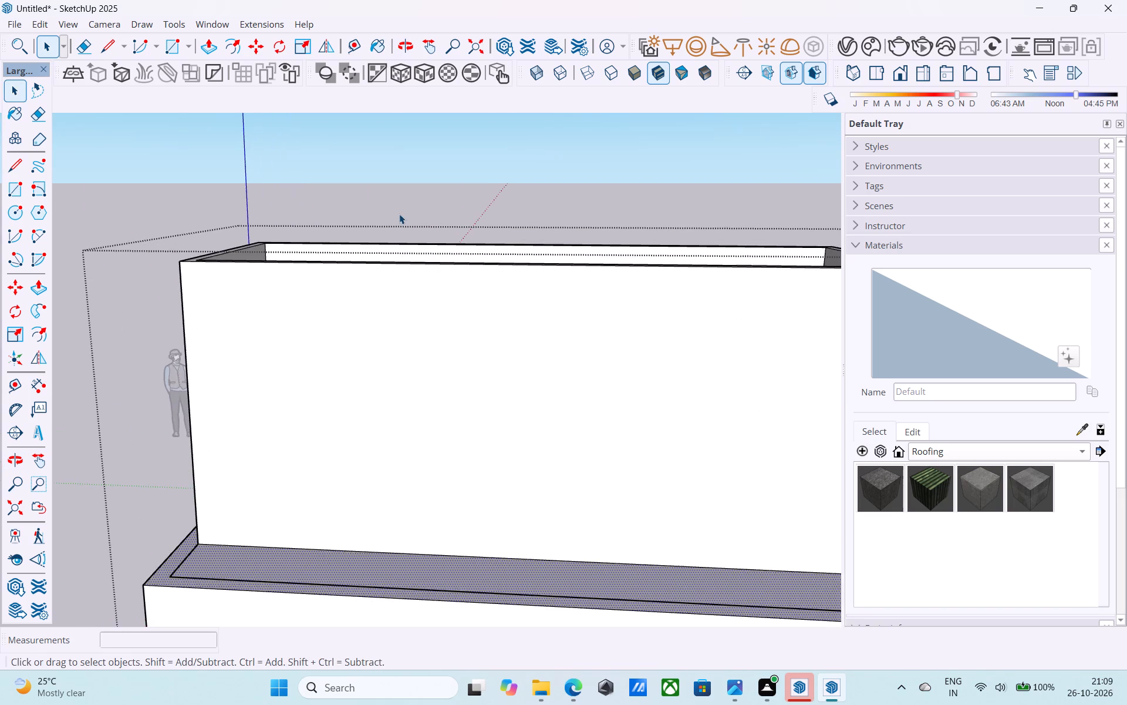
{"action": "scroll", "coordinate": [400, 214], "scroll_direction": "up", "scroll_amount": 1}
{"action": "middle_click_drag", "start_coordinate": [400, 214], "coordinate": [437, 310]}
{"action": "middle_click_drag", "start_coordinate": [437, 311], "coordinate": [440, 338]}
{"action": "scroll", "coordinate": [440, 333], "scroll_direction": "down", "scroll_amount": 7}
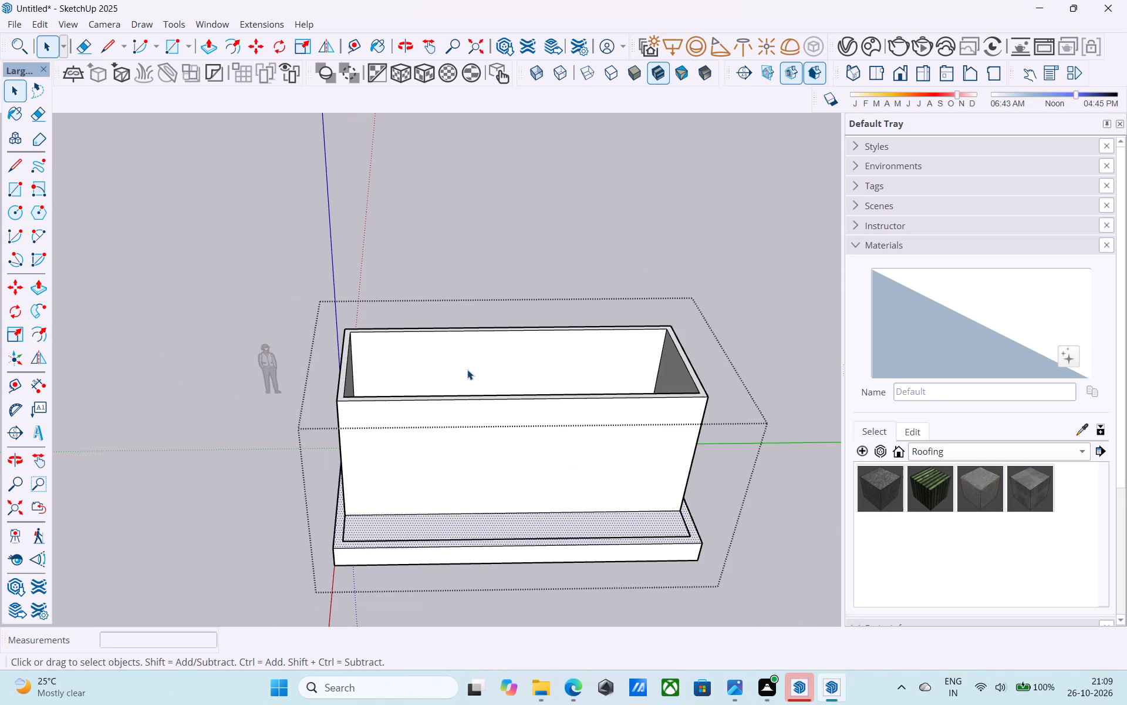
{"action": "middle_click_drag", "start_coordinate": [423, 363], "coordinate": [408, 344]}
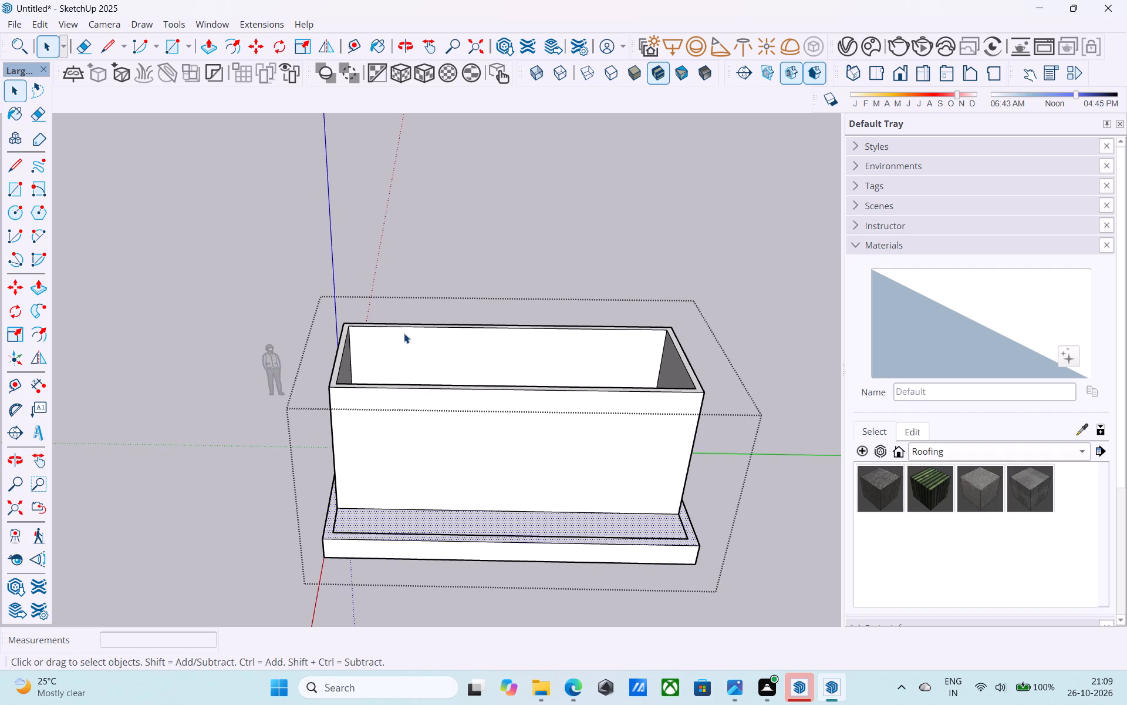
{"action": "middle_click_drag", "start_coordinate": [401, 330], "coordinate": [383, 271]}
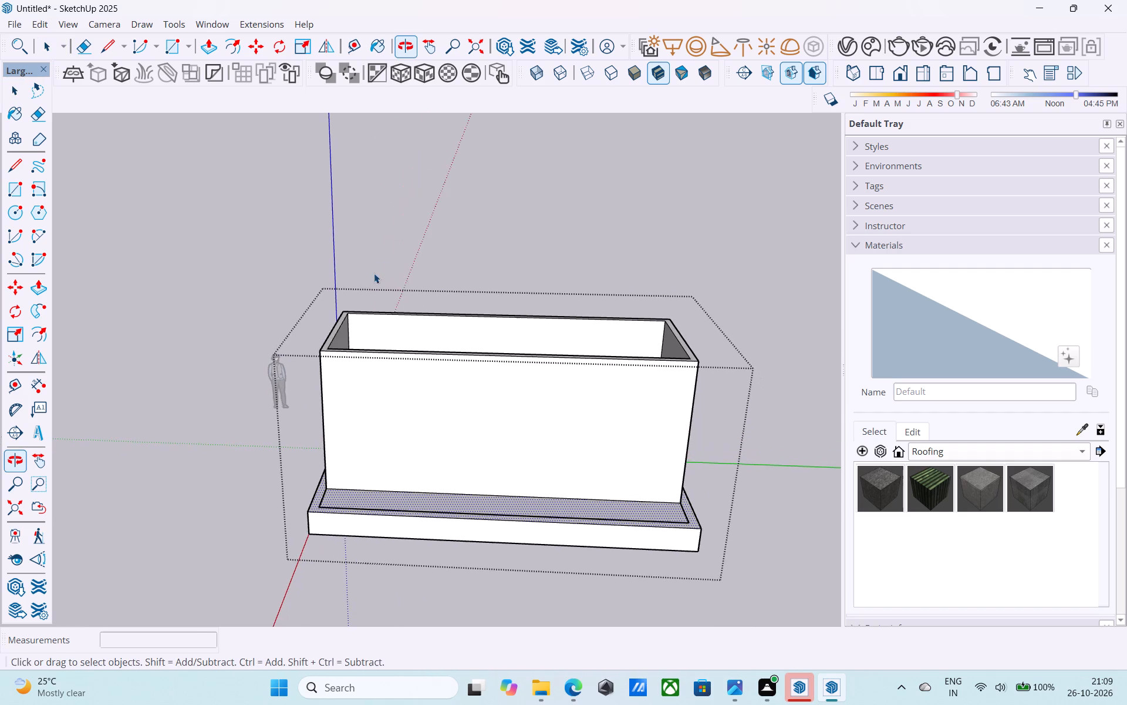
{"action": "scroll", "coordinate": [372, 274], "scroll_direction": "down", "scroll_amount": 2}
{"action": "middle_click_drag", "start_coordinate": [554, 301], "coordinate": [622, 466]}
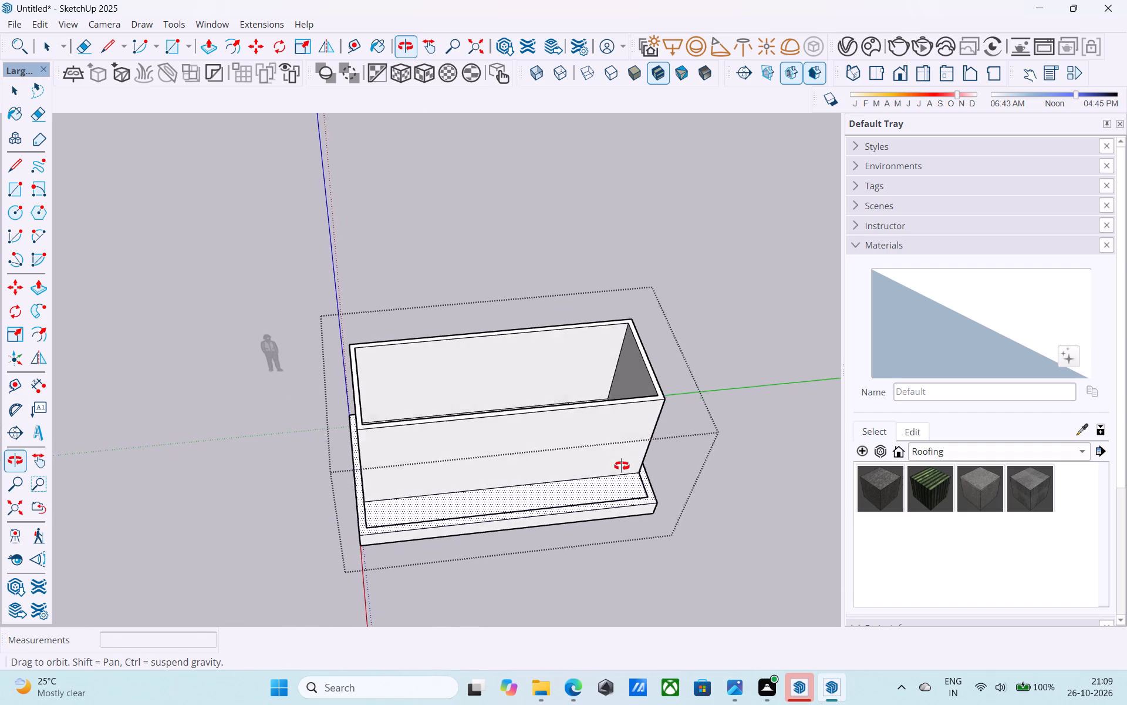
{"action": "middle_click_drag", "start_coordinate": [622, 466], "coordinate": [625, 478]}
{"action": "middle_click_drag", "start_coordinate": [513, 401], "coordinate": [404, 407]}
{"action": "middle_click_drag", "start_coordinate": [404, 407], "coordinate": [393, 401]}
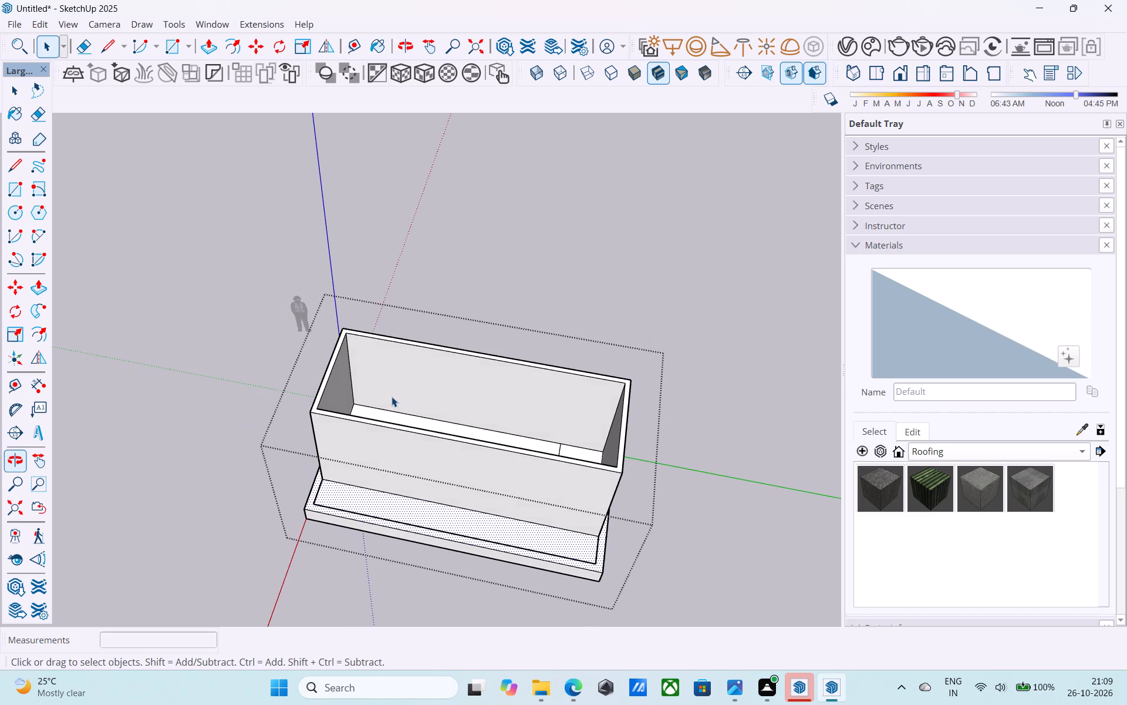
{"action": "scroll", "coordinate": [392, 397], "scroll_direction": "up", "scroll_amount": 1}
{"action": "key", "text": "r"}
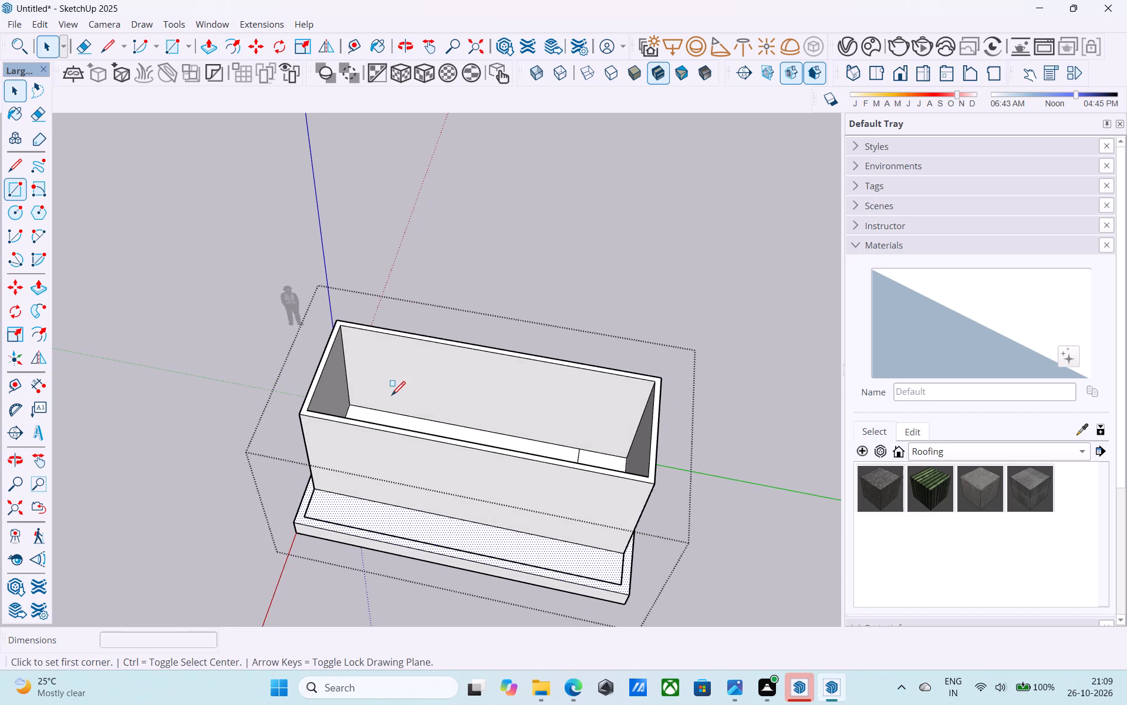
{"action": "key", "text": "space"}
Save the model in the Downloads folder under the file name "I PRO 83F".
{"action": "key", "text": "ctrl+s"}
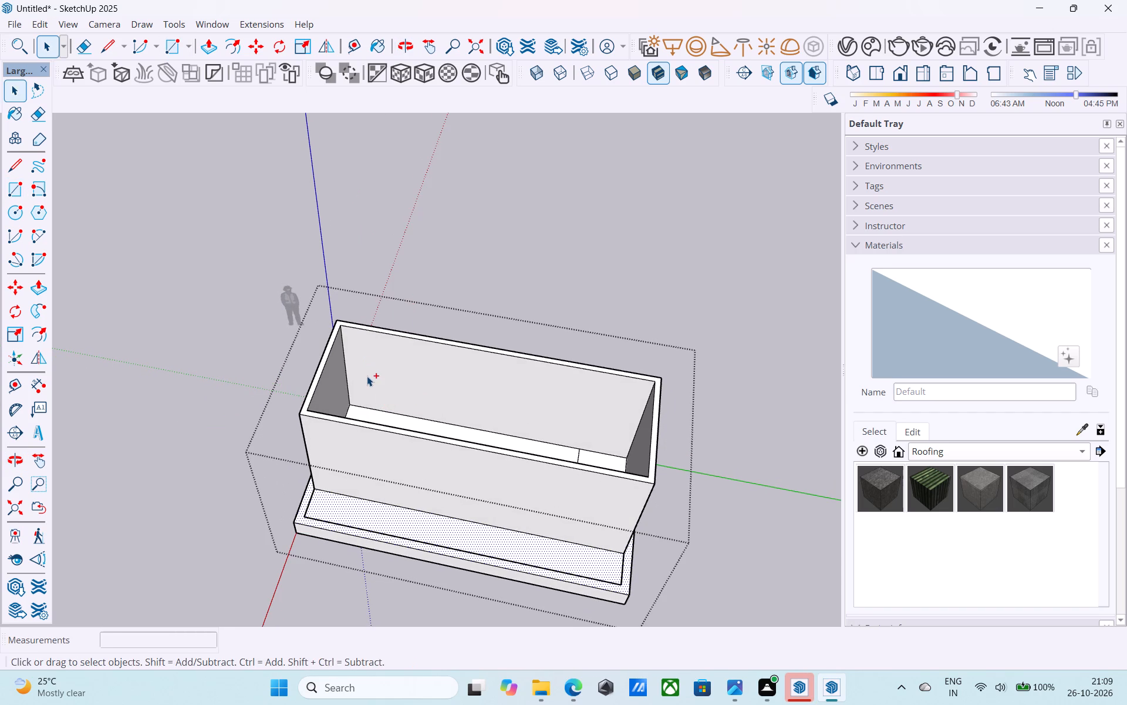
{"action": "left_click", "coordinate": [69, 226]}
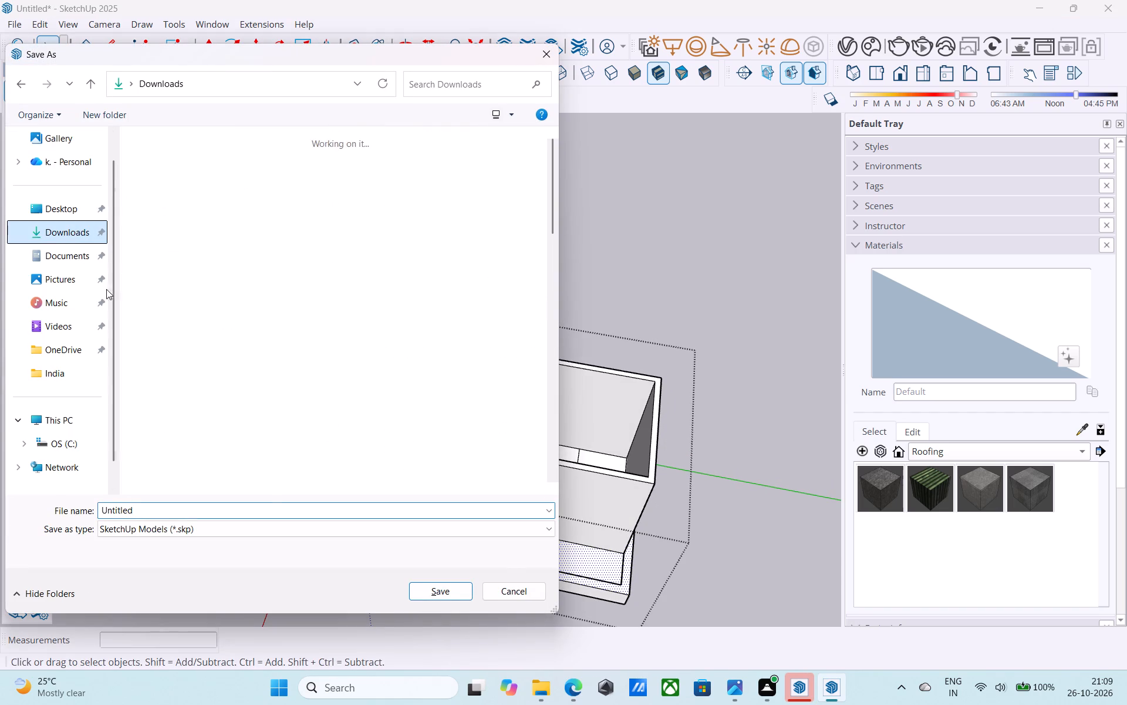
{"action": "left_click", "coordinate": [200, 505]}
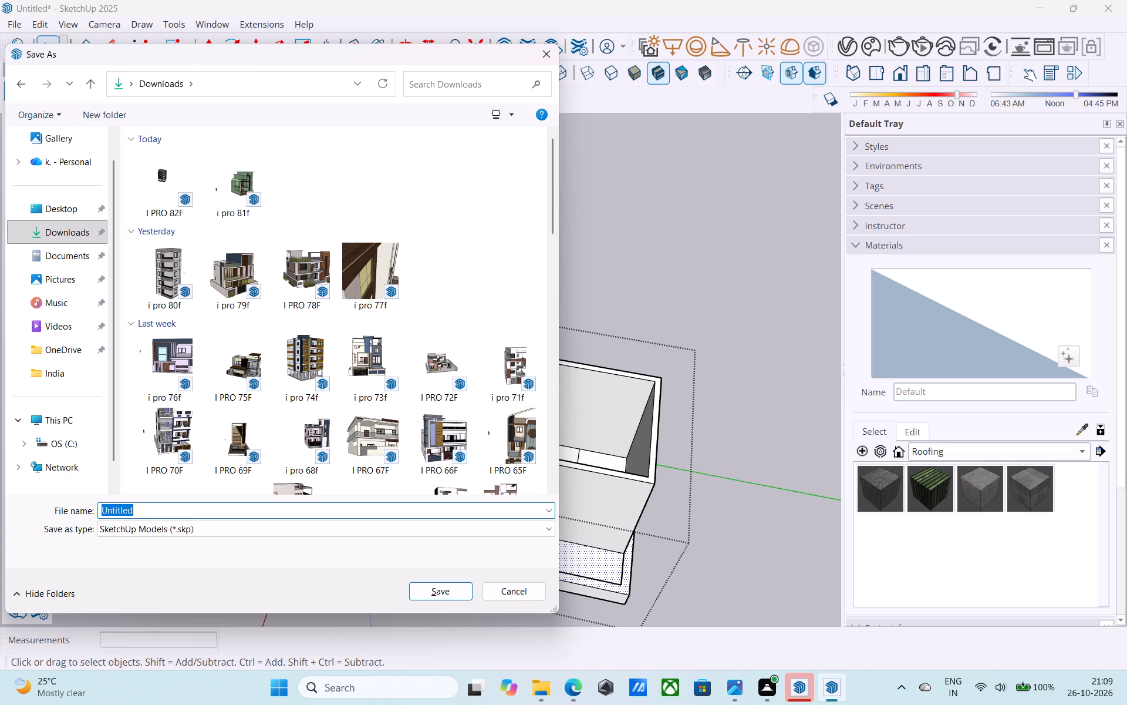
{"action": "type", "text": "I PRO"}
{"action": "key", "text": "space"}
{"action": "type", "text": "83"}
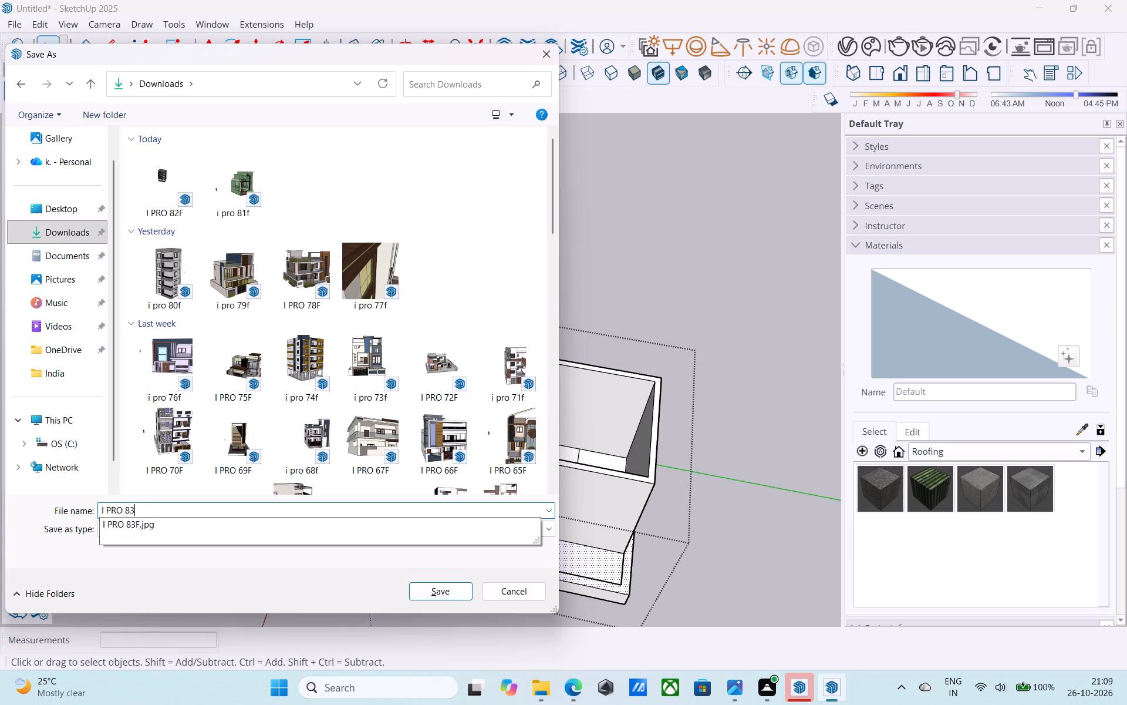
{"action": "key", "text": "f"}
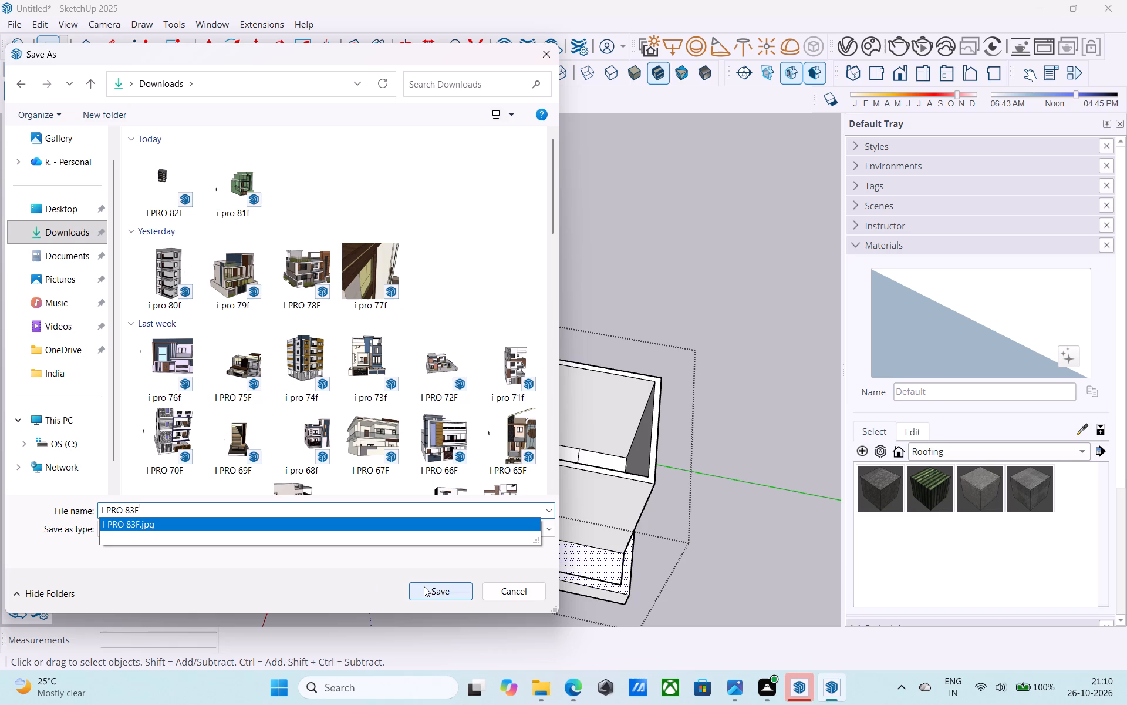
{"action": "left_click", "coordinate": [424, 586]}
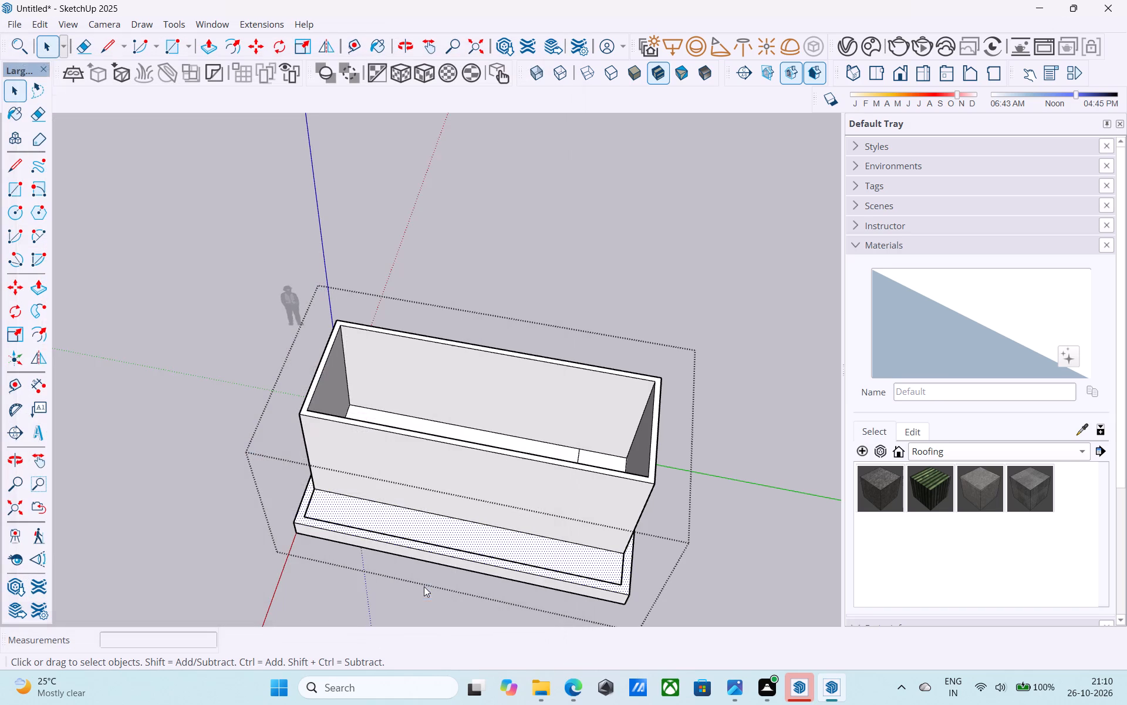
Erase the stray cross line on the room floor inside the walls, near the extended end.
{"action": "scroll", "coordinate": [423, 583], "scroll_direction": "down", "scroll_amount": 4}
{"action": "middle_click_drag", "start_coordinate": [556, 563], "coordinate": [592, 646], "text": "shift"}
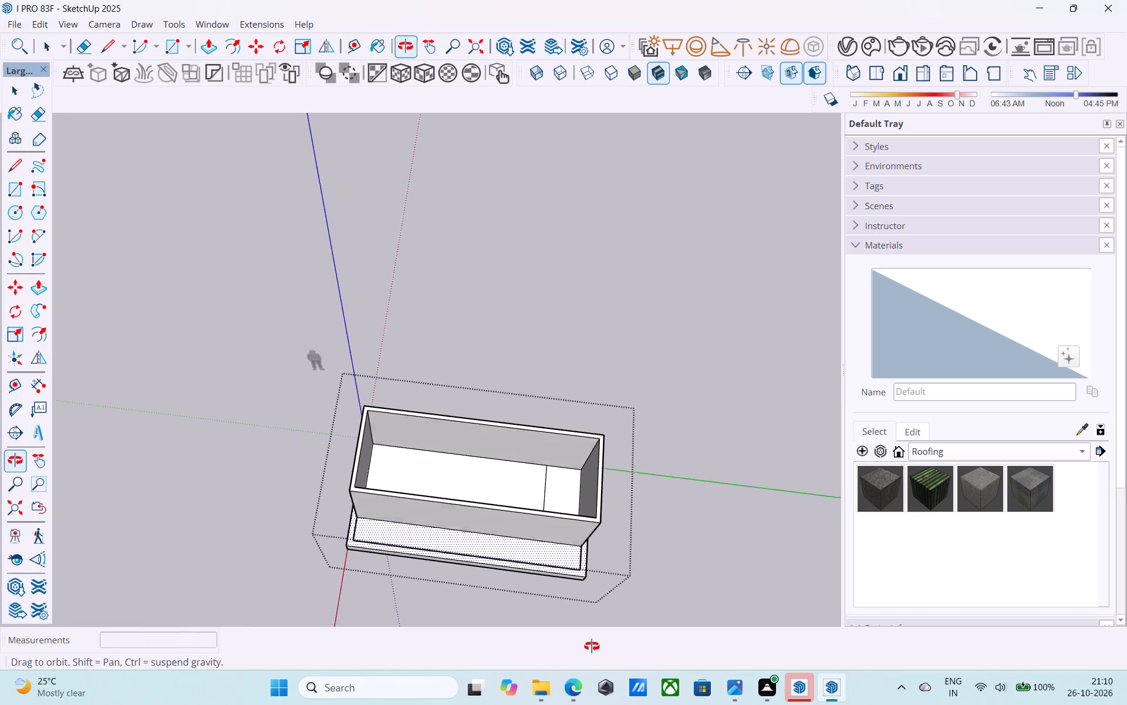
{"action": "middle_click_drag", "start_coordinate": [592, 646], "coordinate": [592, 649], "text": "shift"}
{"action": "key", "text": "e"}
{"action": "scroll", "coordinate": [551, 506], "scroll_direction": "up", "scroll_amount": 3}
{"action": "left_click", "coordinate": [545, 493]}
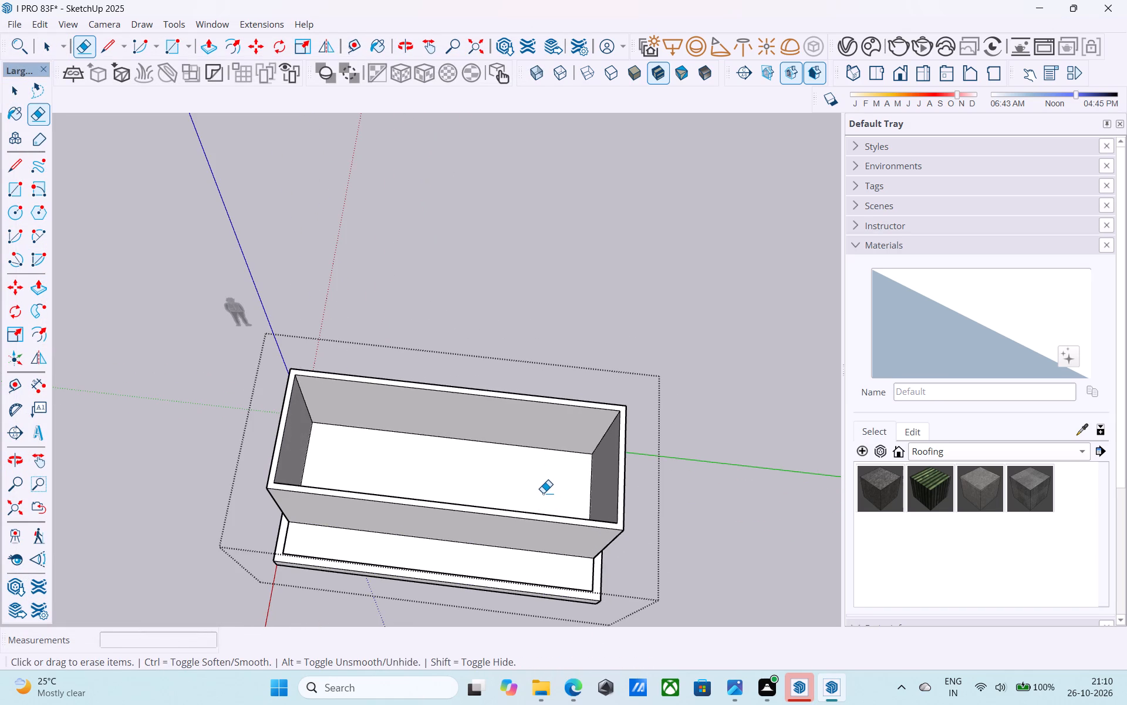
Examine the walls, the room floor and the base ledge from above and from all sides.
{"action": "scroll", "coordinate": [542, 493], "scroll_direction": "down", "scroll_amount": 4}
{"action": "middle_click_drag", "start_coordinate": [538, 494], "coordinate": [110, 538]}
{"action": "middle_click_drag", "start_coordinate": [367, 478], "coordinate": [201, 469]}
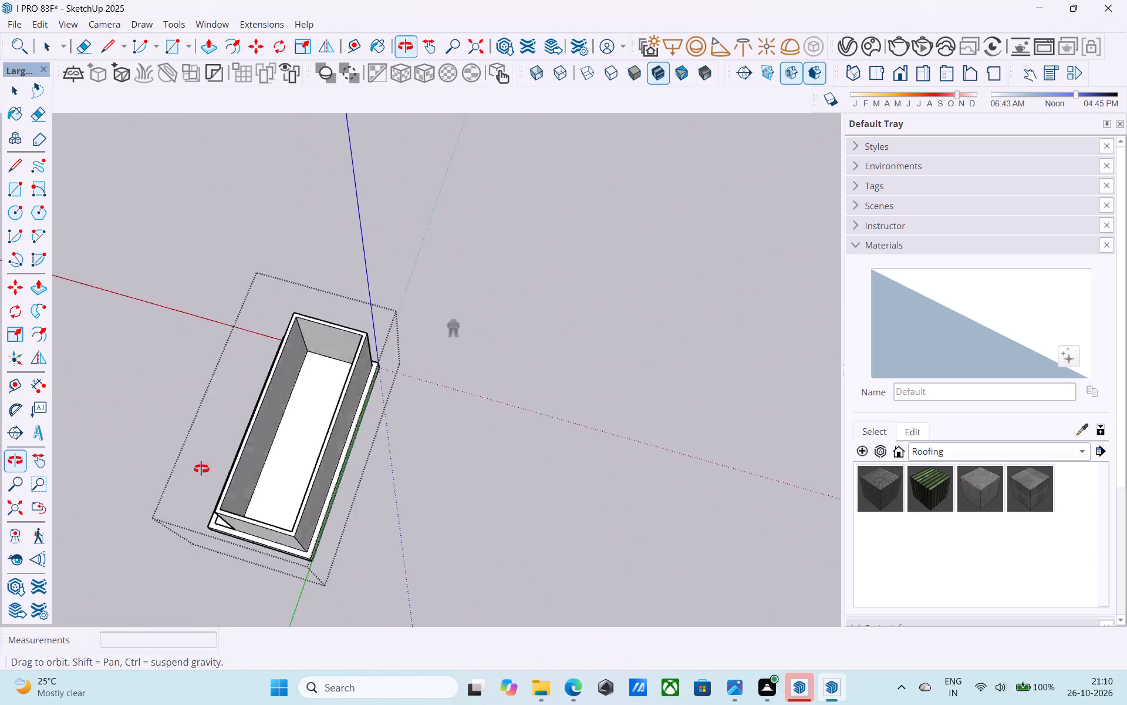
{"action": "middle_click_drag", "start_coordinate": [201, 469], "coordinate": [586, 394]}
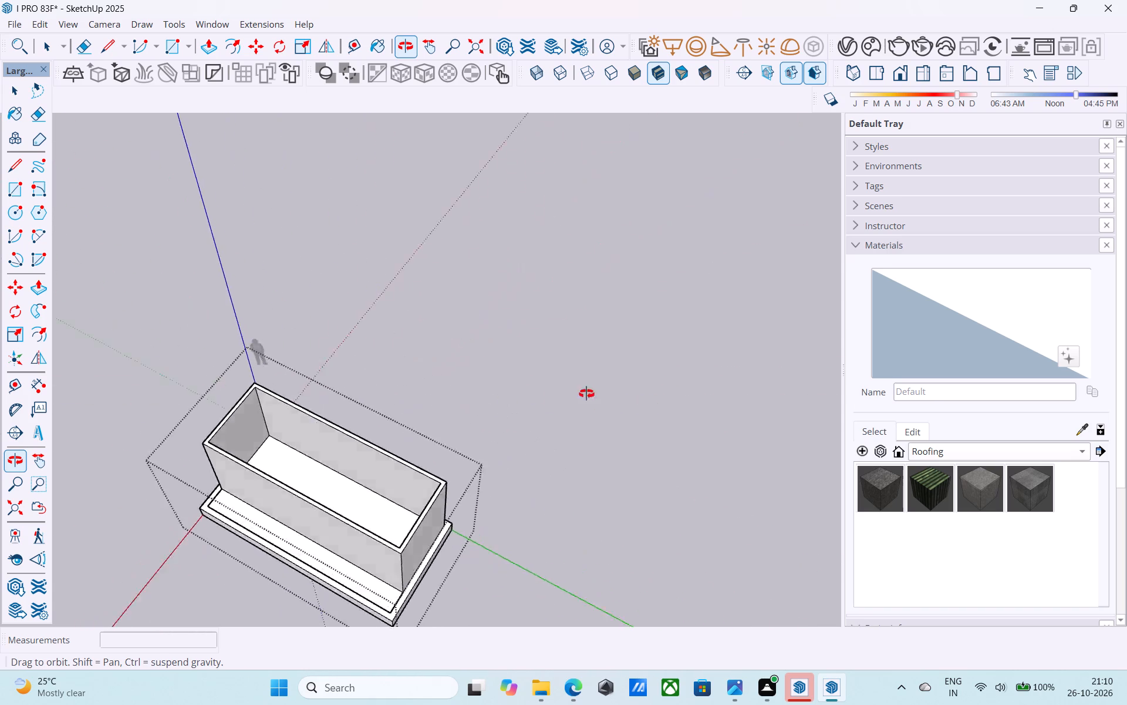
{"action": "middle_click_drag", "start_coordinate": [586, 394], "coordinate": [696, 386]}
{"action": "middle_click_drag", "start_coordinate": [502, 560], "coordinate": [581, 370]}
{"action": "scroll", "coordinate": [409, 572], "scroll_direction": "up", "scroll_amount": 1}
{"action": "middle_click_drag", "start_coordinate": [410, 572], "coordinate": [685, 477]}
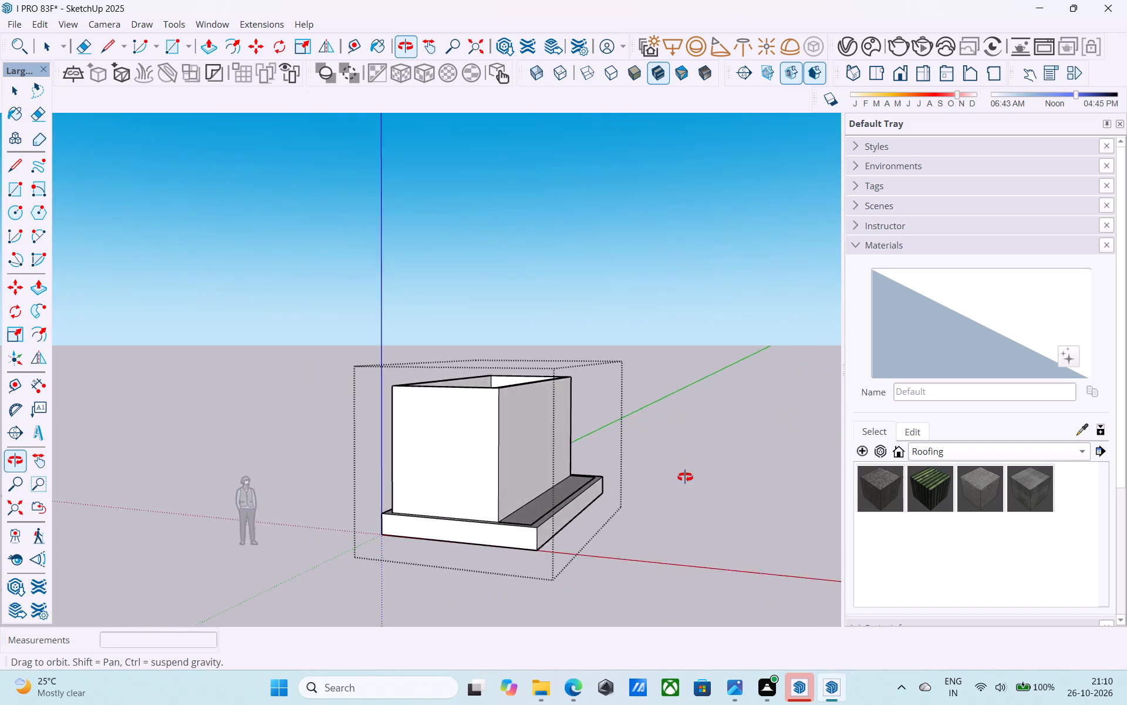
{"action": "middle_click_drag", "start_coordinate": [685, 477], "coordinate": [227, 451]}
{"action": "middle_click_drag", "start_coordinate": [589, 472], "coordinate": [205, 489]}
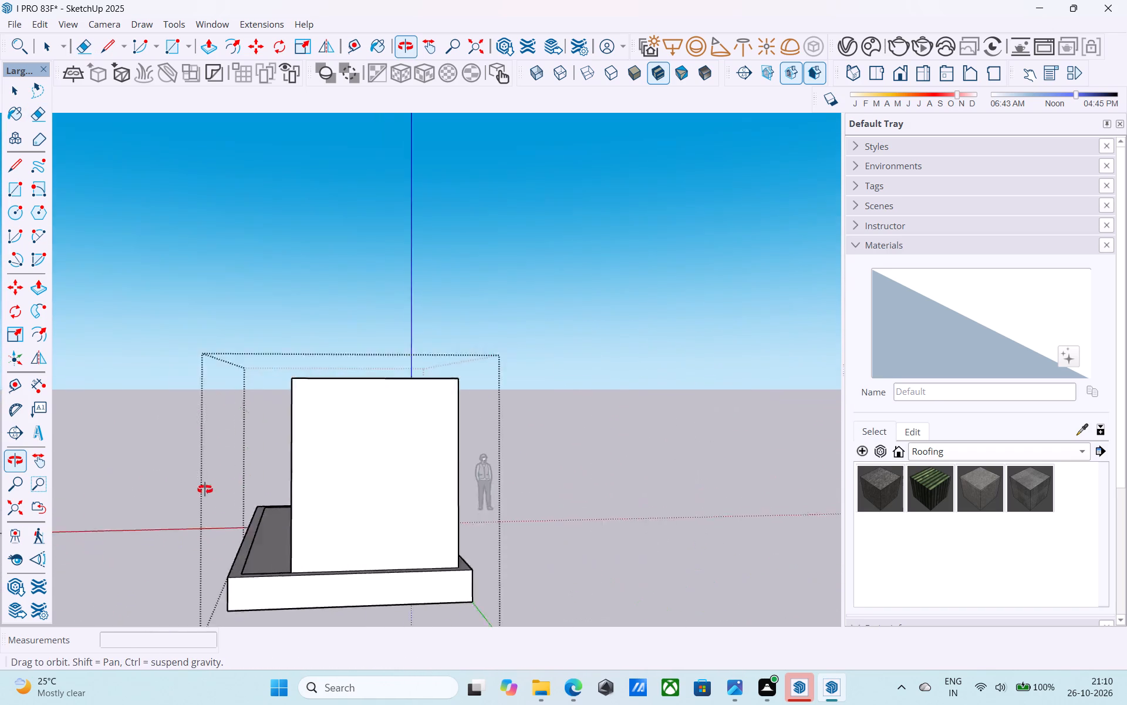
{"action": "middle_click_drag", "start_coordinate": [205, 489], "coordinate": [585, 601]}
{"action": "scroll", "coordinate": [642, 521], "scroll_direction": "up", "scroll_amount": 1}
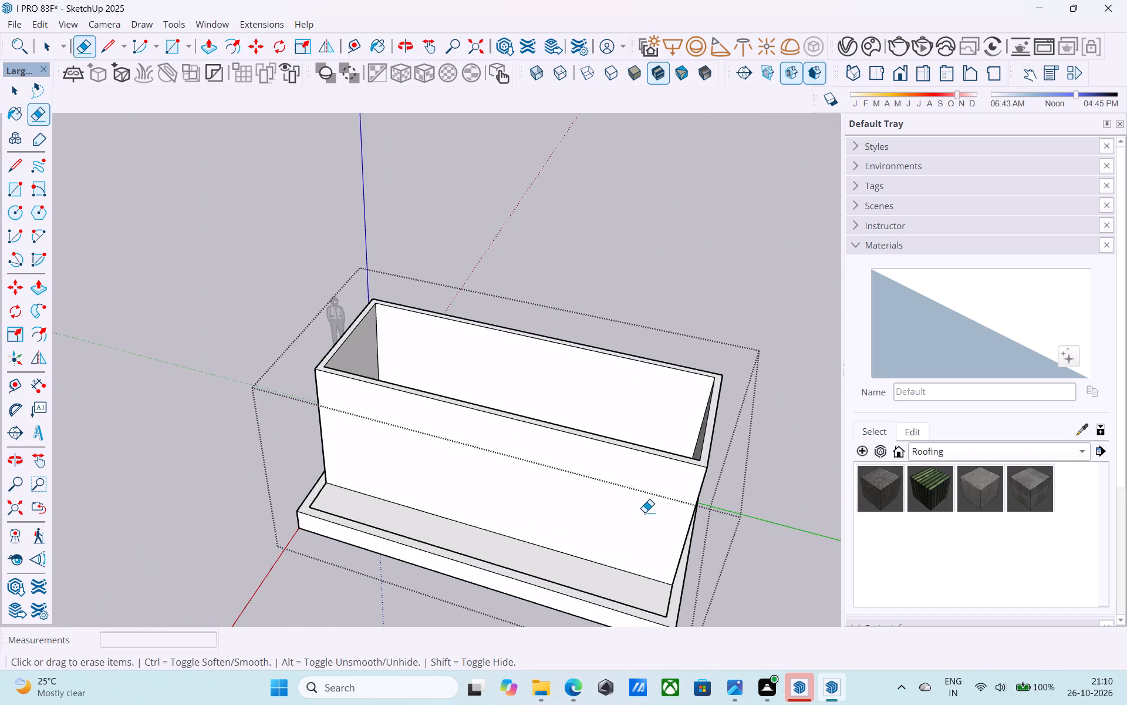
Draw a 9' 6" by 27' 6" rectangle between opposite inner corners of the wall tops, closing the room from above.
{"action": "middle_click_drag", "start_coordinate": [490, 454], "coordinate": [464, 488], "text": "shift"}
{"action": "middle_click_drag", "start_coordinate": [567, 466], "coordinate": [501, 464], "text": "shift"}
{"action": "scroll", "coordinate": [565, 465], "scroll_direction": "down", "scroll_amount": 1, "text": "shift"}
{"action": "key", "text": "r"}
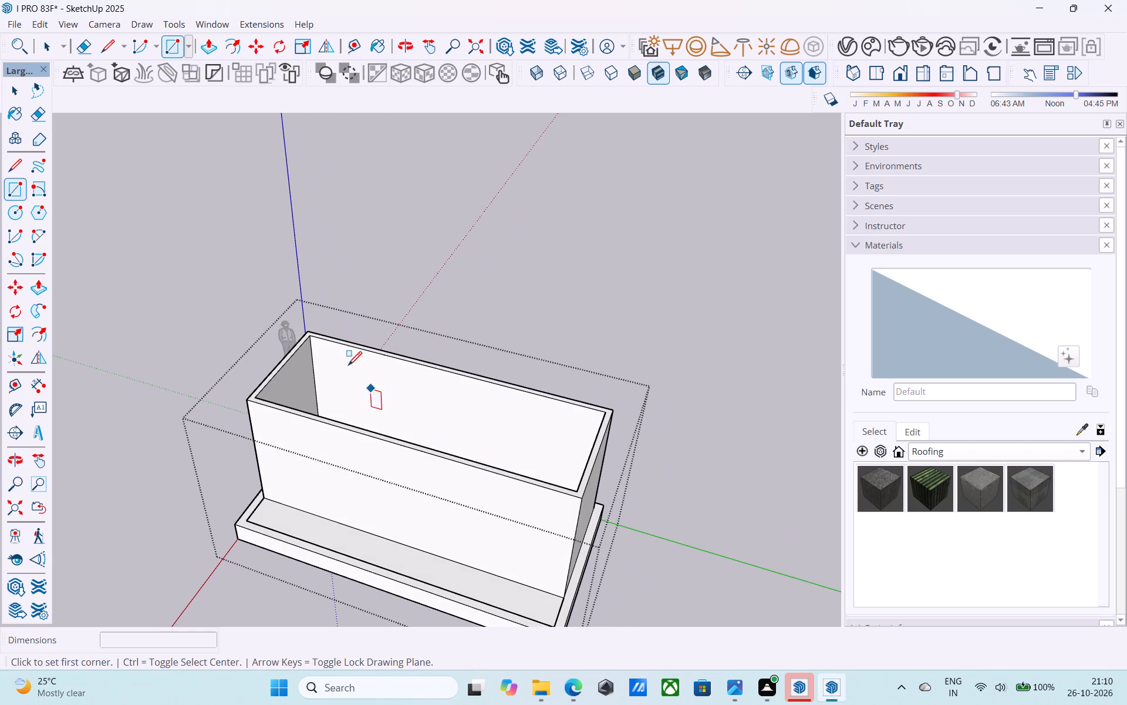
{"action": "scroll", "coordinate": [316, 343], "scroll_direction": "up", "scroll_amount": 3}
{"action": "left_click", "coordinate": [312, 334]}
{"action": "scroll", "coordinate": [313, 334], "scroll_direction": "up", "scroll_amount": 1}
{"action": "scroll", "coordinate": [313, 334], "scroll_direction": "down", "scroll_amount": 5}
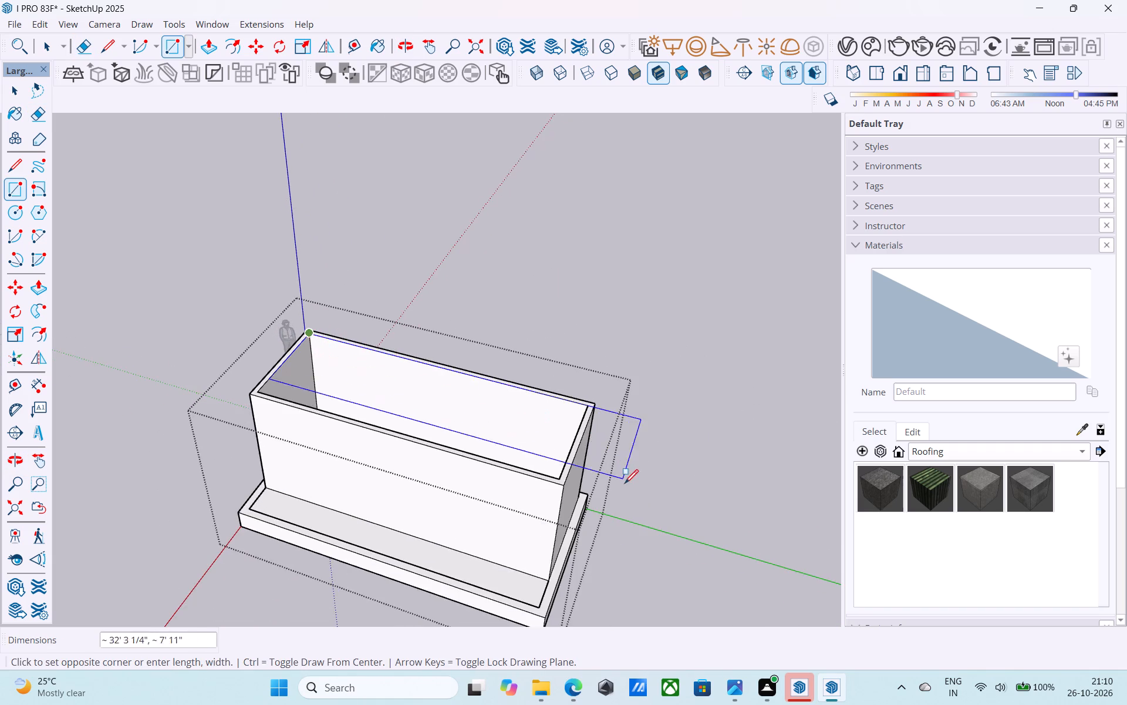
{"action": "middle_click_drag", "start_coordinate": [625, 488], "coordinate": [551, 486], "text": "shift"}
{"action": "scroll", "coordinate": [440, 432], "scroll_direction": "up", "scroll_amount": 4}
{"action": "left_click", "coordinate": [494, 456]}
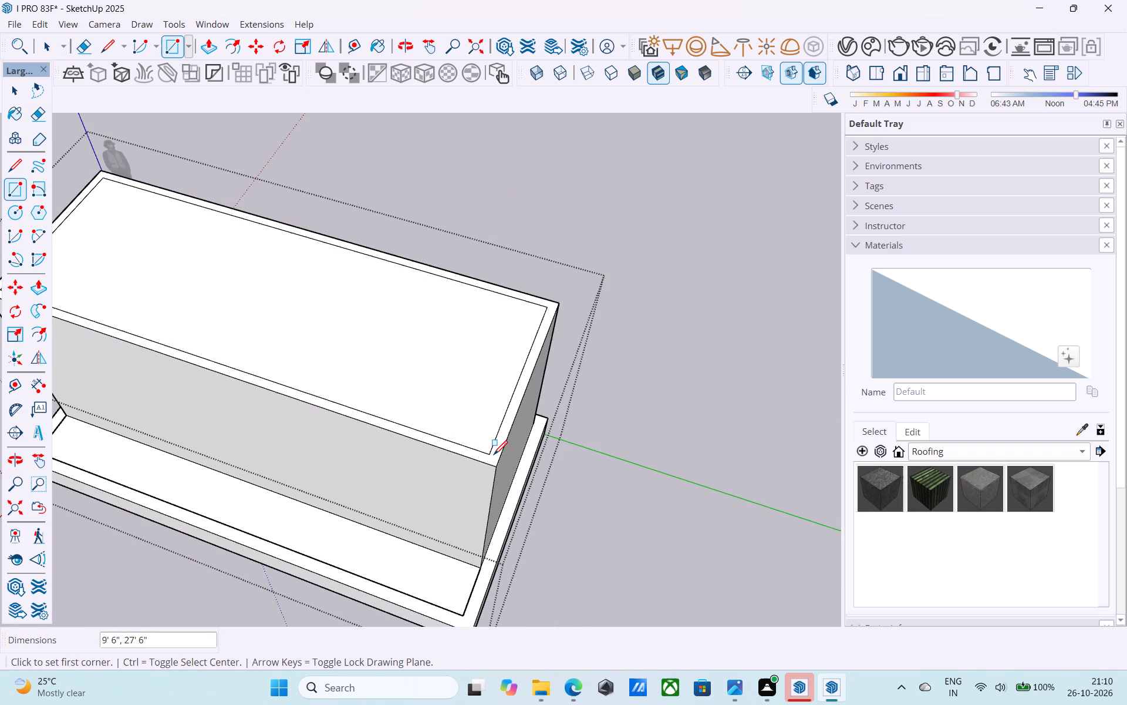
{"action": "scroll", "coordinate": [495, 442], "scroll_direction": "down", "scroll_amount": 4}
{"action": "middle_click_drag", "start_coordinate": [495, 442], "coordinate": [591, 465]}
{"action": "key", "text": "space"}
Reverse the rectangular face that closes the room at the top of the walls.
{"action": "left_click", "coordinate": [414, 387]}
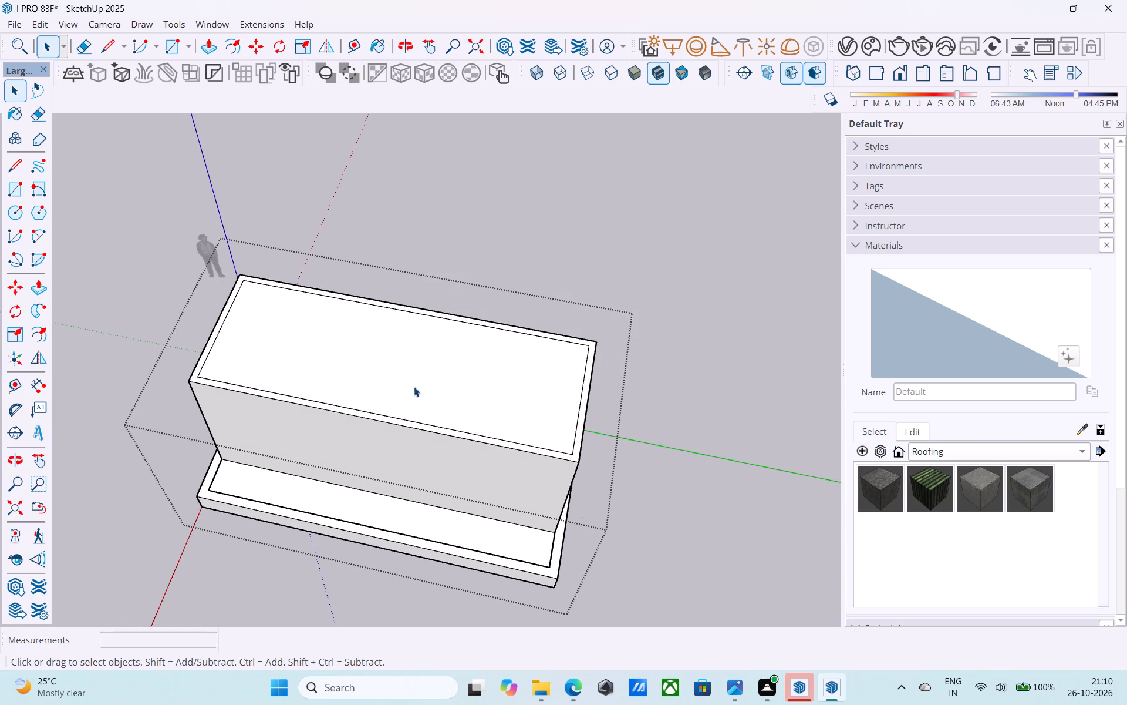
{"action": "right_click", "coordinate": [414, 387]}
{"action": "left_click", "coordinate": [461, 230]}
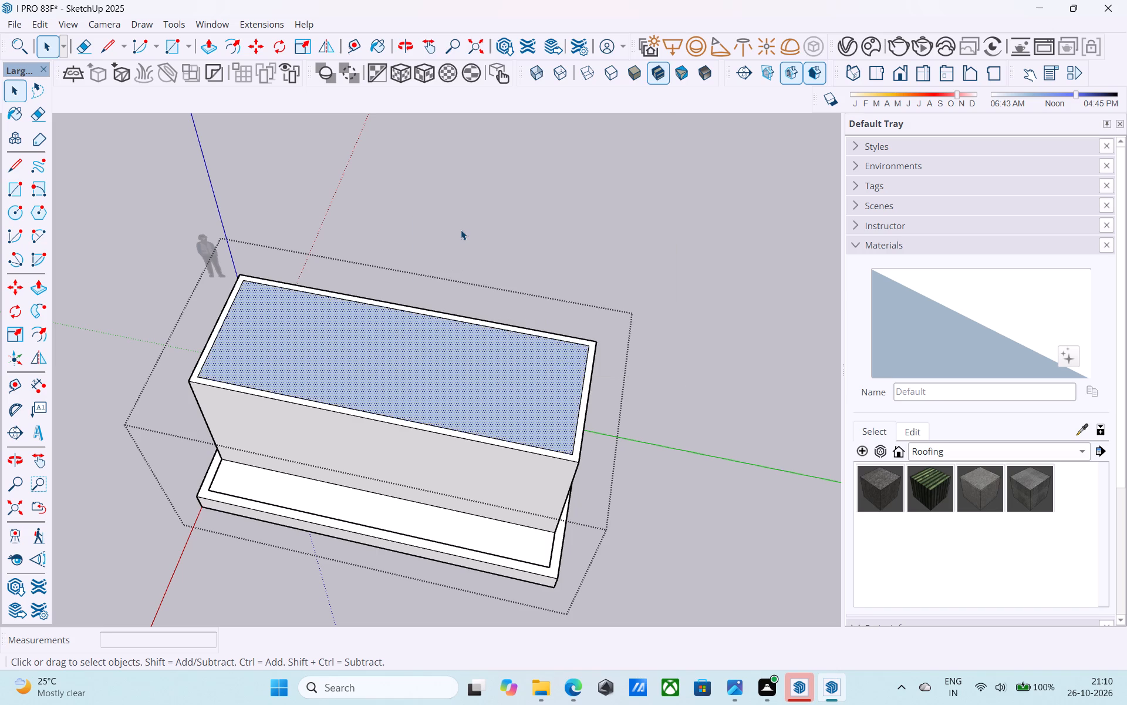
Draw a 6" vertical line upward from the inner corner of the wall top nearest the origin.
{"action": "middle_click_drag", "start_coordinate": [461, 230], "coordinate": [414, 249], "text": "shift"}
{"action": "key", "text": "l"}
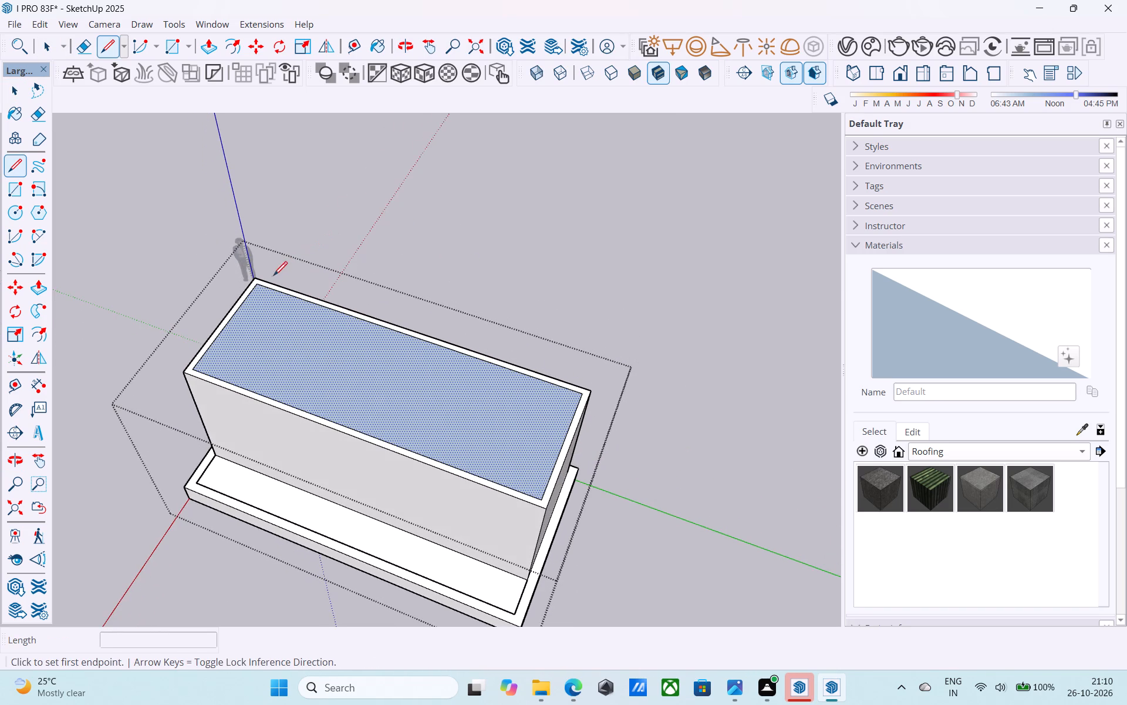
{"action": "scroll", "coordinate": [273, 277], "scroll_direction": "up", "scroll_amount": 6}
{"action": "left_click", "coordinate": [251, 284]}
{"action": "middle_click_drag", "start_coordinate": [241, 253], "coordinate": [308, 153], "text": "shift"}
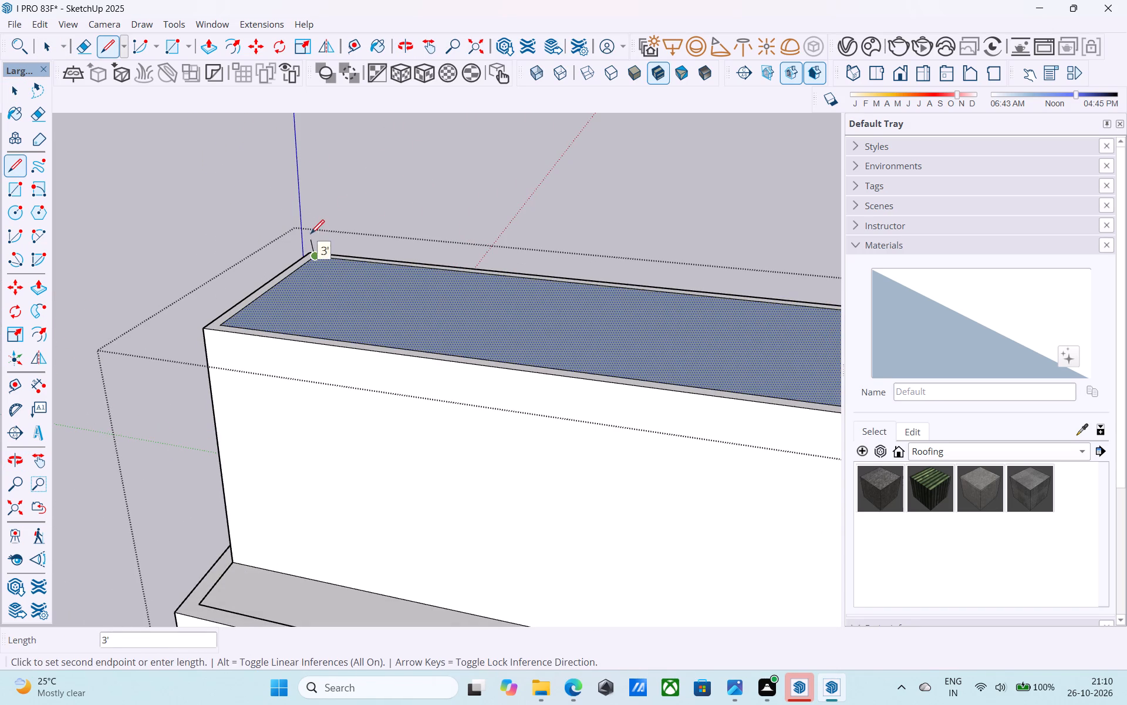
{"action": "key", "text": "Up"}
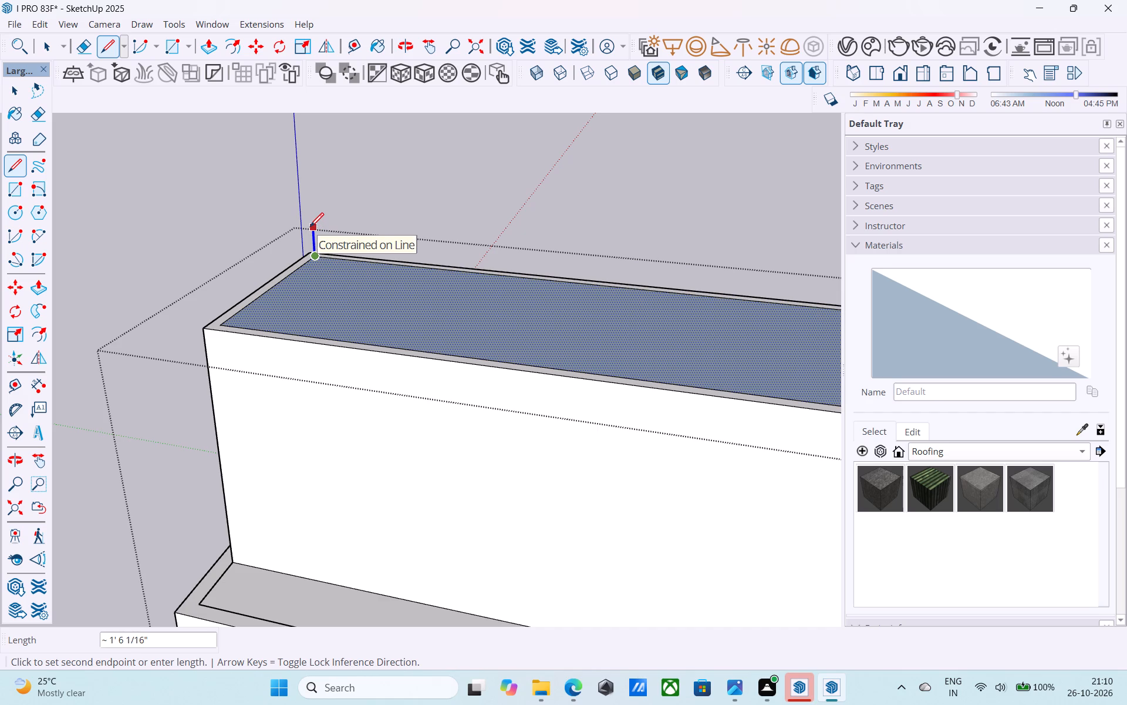
{"action": "key", "text": "6"}
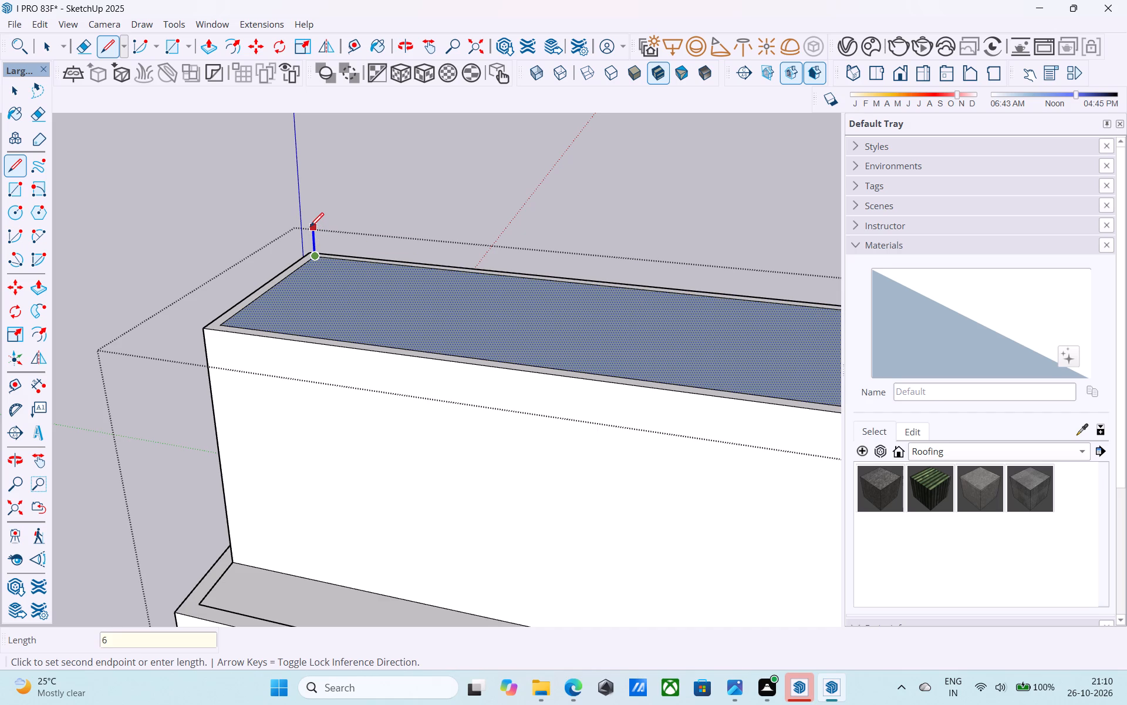
{"action": "key", "text": "shift+quotedbl"}
{"action": "key", "text": "Return"}
{"action": "key", "text": "space"}
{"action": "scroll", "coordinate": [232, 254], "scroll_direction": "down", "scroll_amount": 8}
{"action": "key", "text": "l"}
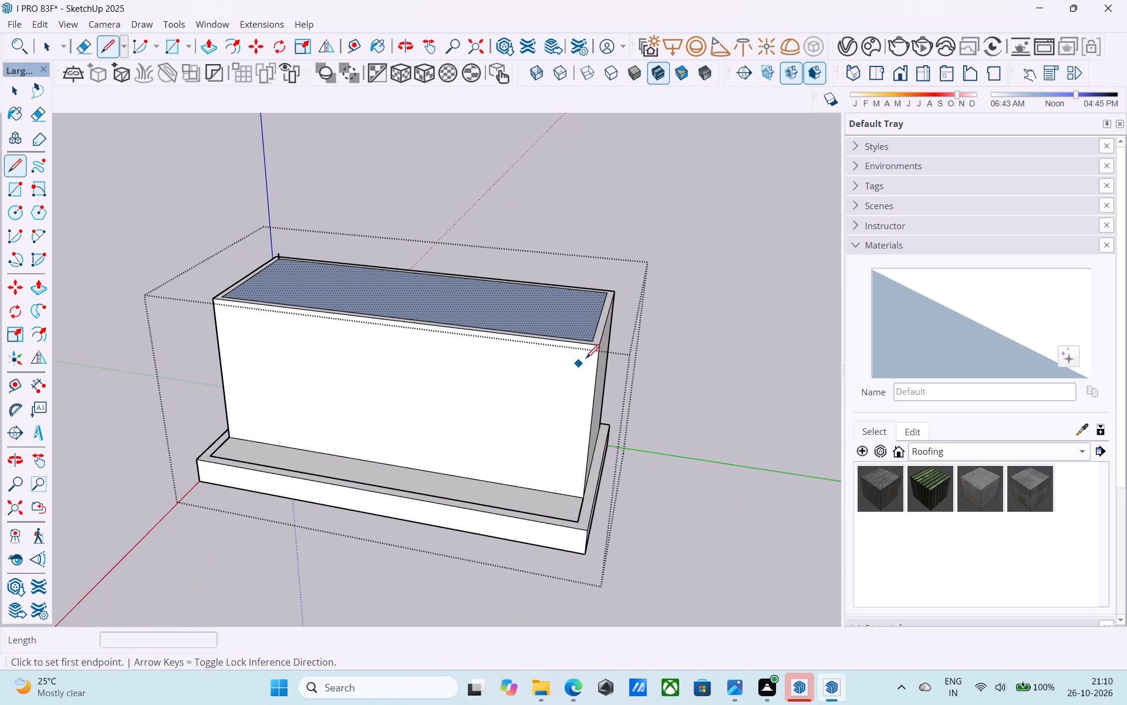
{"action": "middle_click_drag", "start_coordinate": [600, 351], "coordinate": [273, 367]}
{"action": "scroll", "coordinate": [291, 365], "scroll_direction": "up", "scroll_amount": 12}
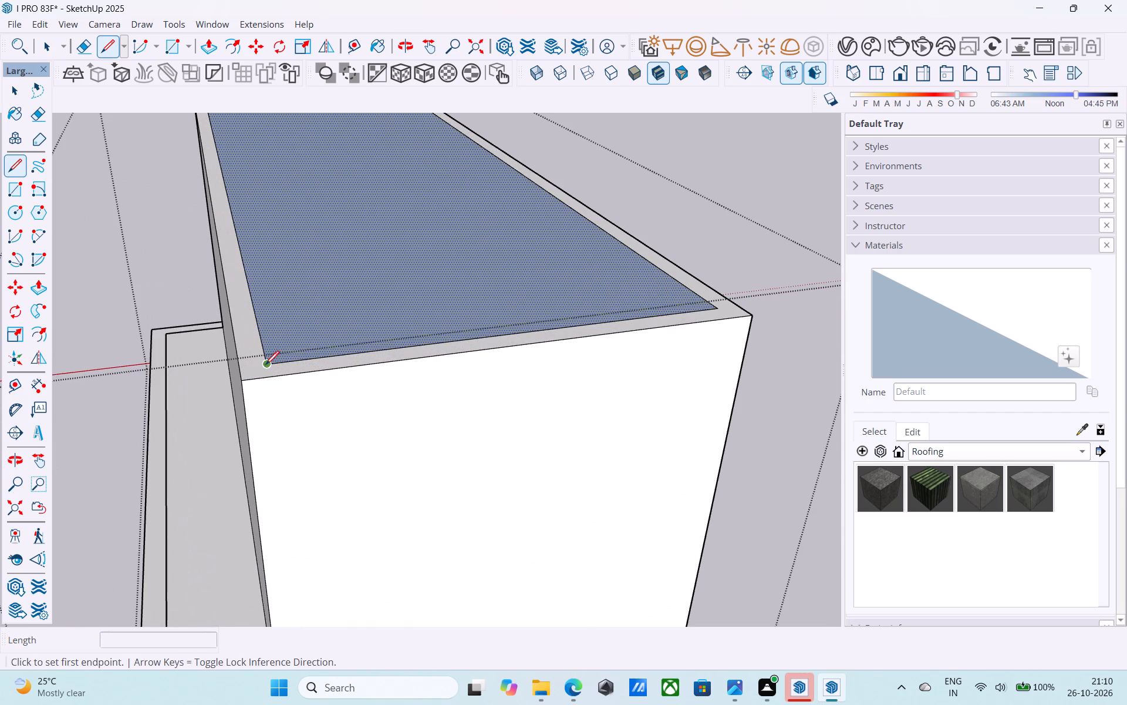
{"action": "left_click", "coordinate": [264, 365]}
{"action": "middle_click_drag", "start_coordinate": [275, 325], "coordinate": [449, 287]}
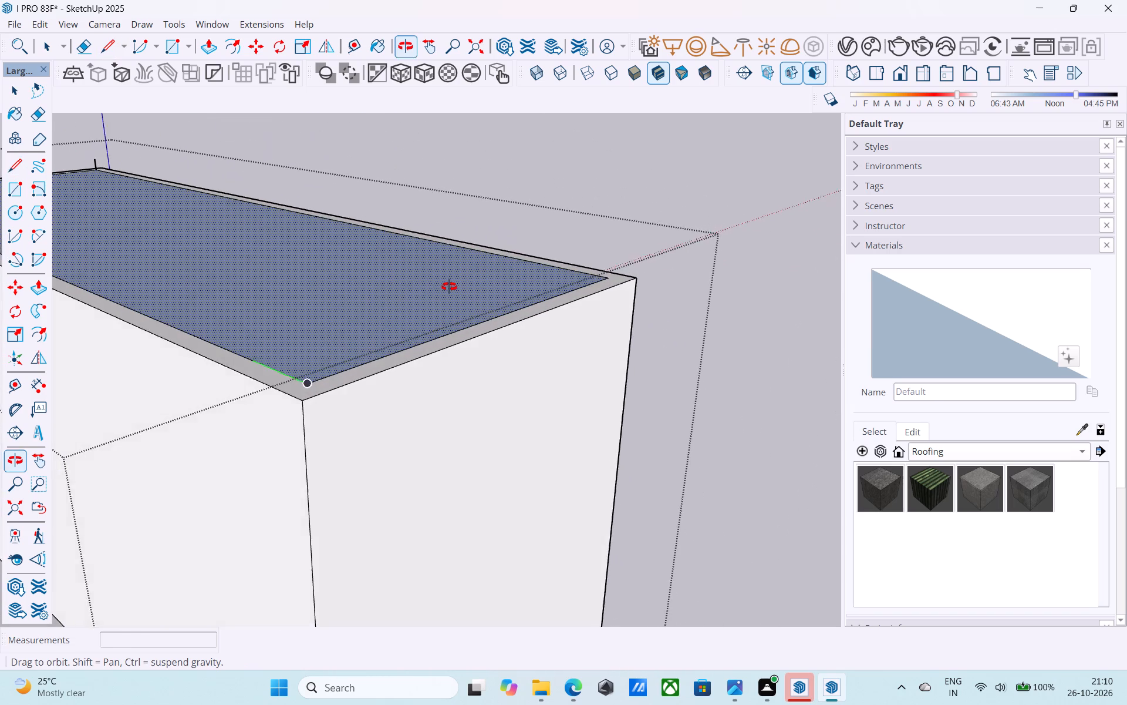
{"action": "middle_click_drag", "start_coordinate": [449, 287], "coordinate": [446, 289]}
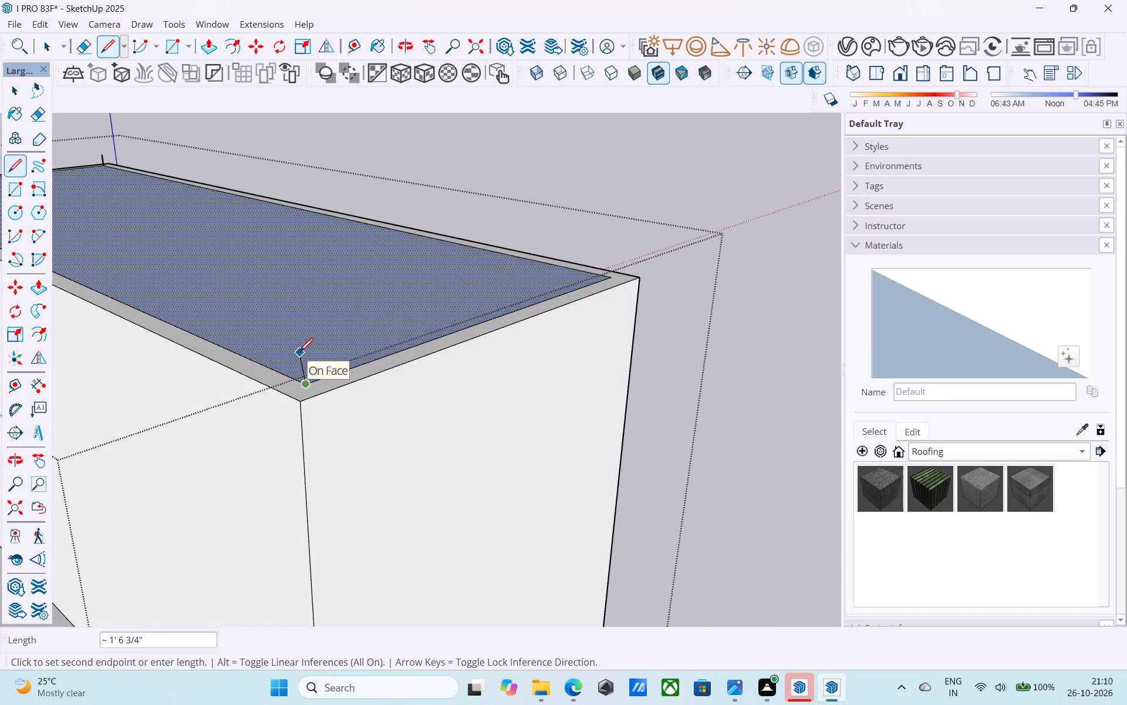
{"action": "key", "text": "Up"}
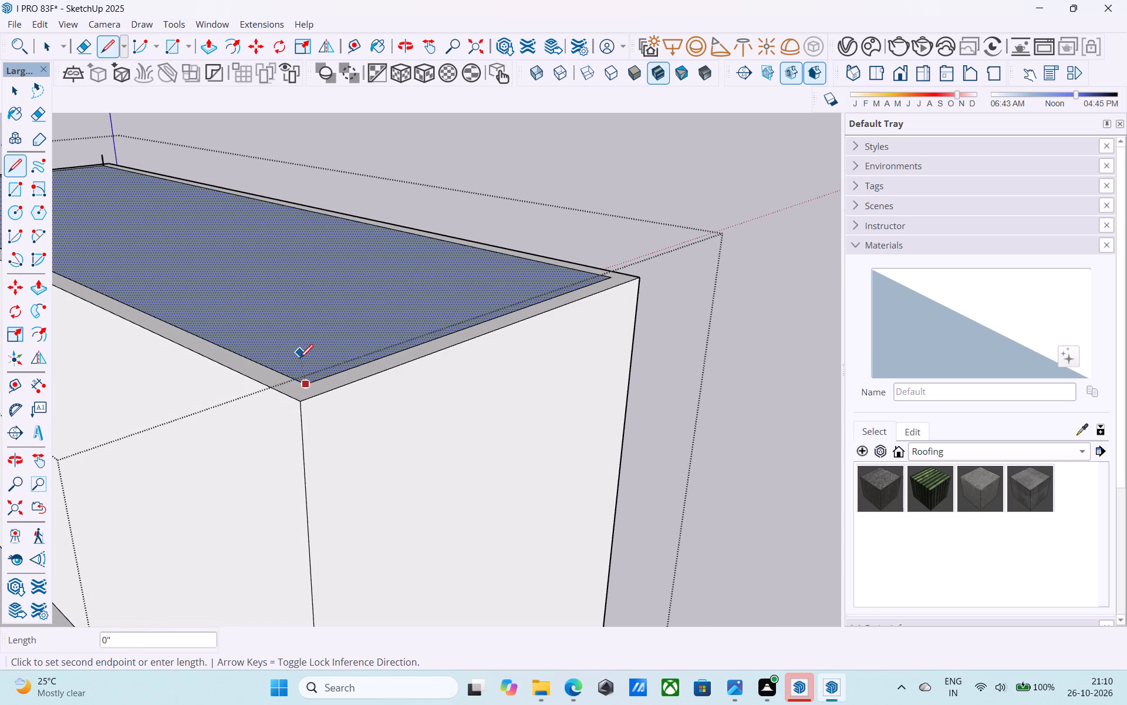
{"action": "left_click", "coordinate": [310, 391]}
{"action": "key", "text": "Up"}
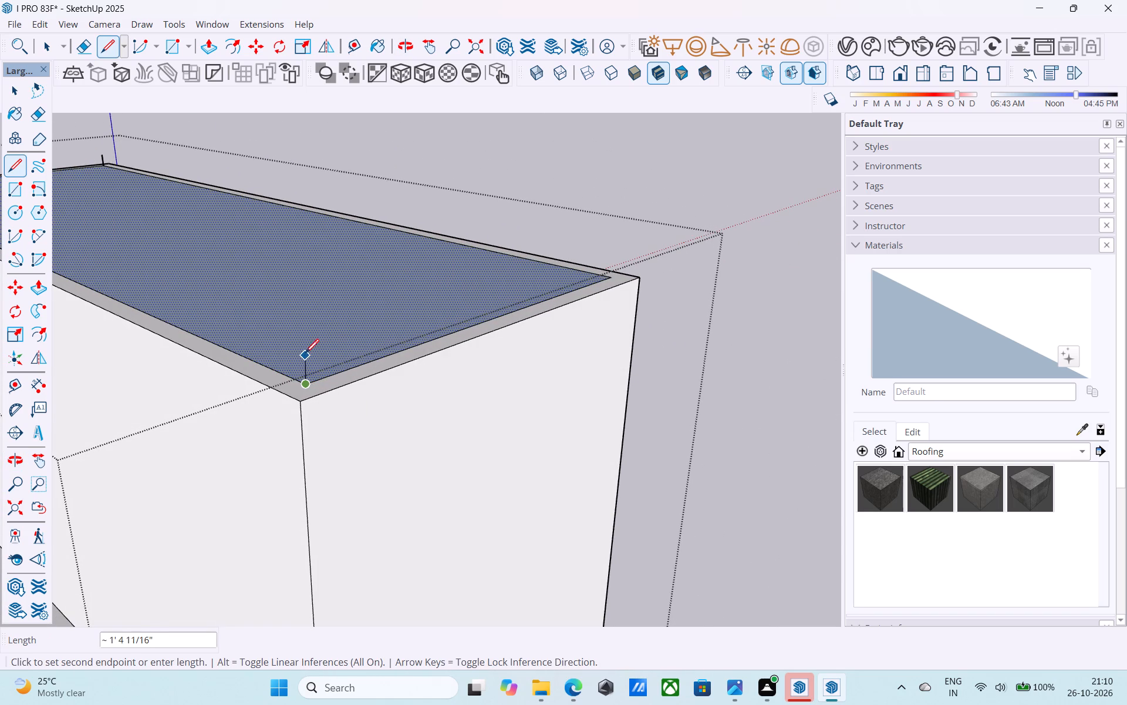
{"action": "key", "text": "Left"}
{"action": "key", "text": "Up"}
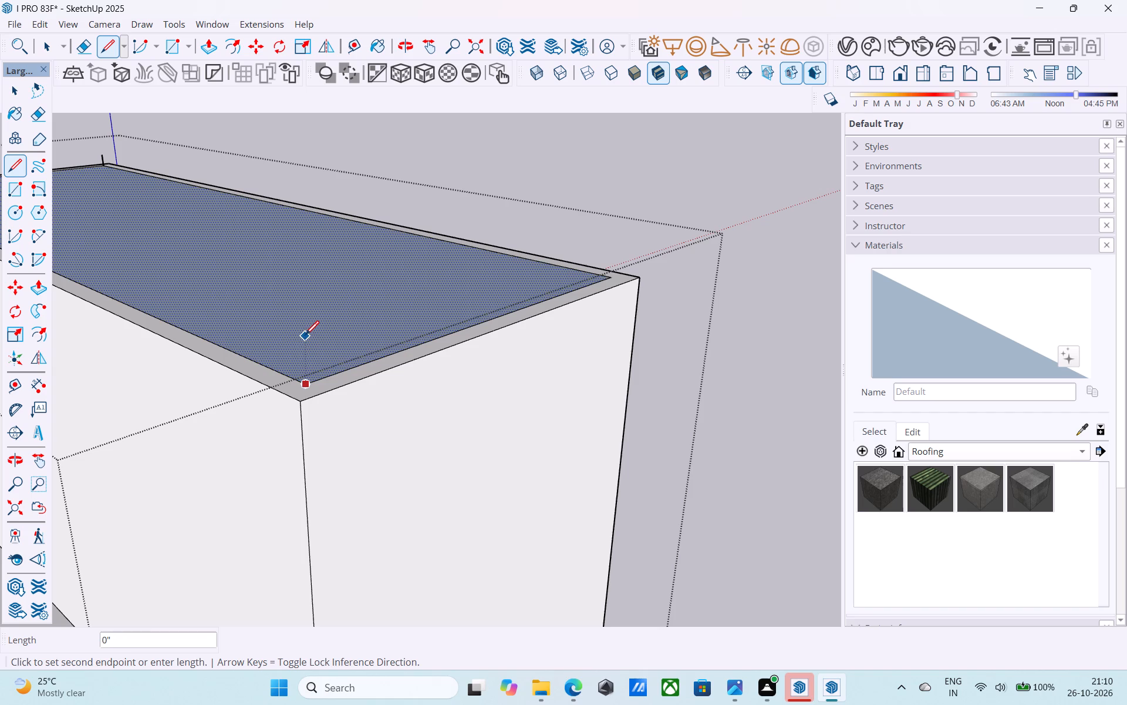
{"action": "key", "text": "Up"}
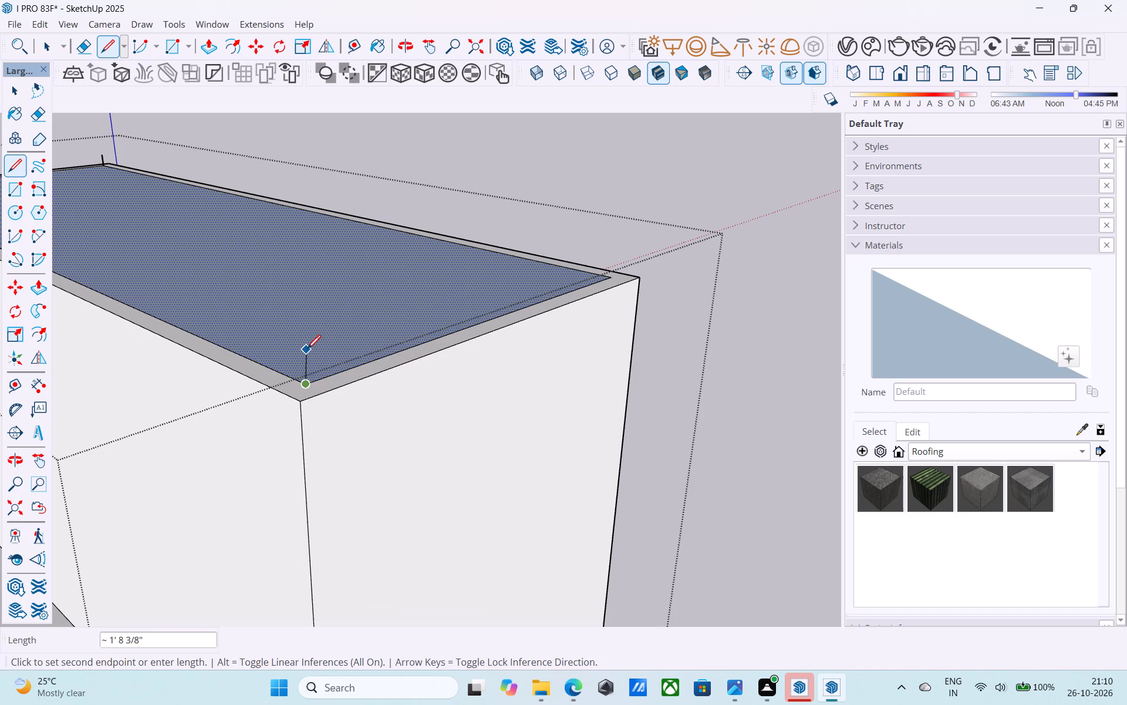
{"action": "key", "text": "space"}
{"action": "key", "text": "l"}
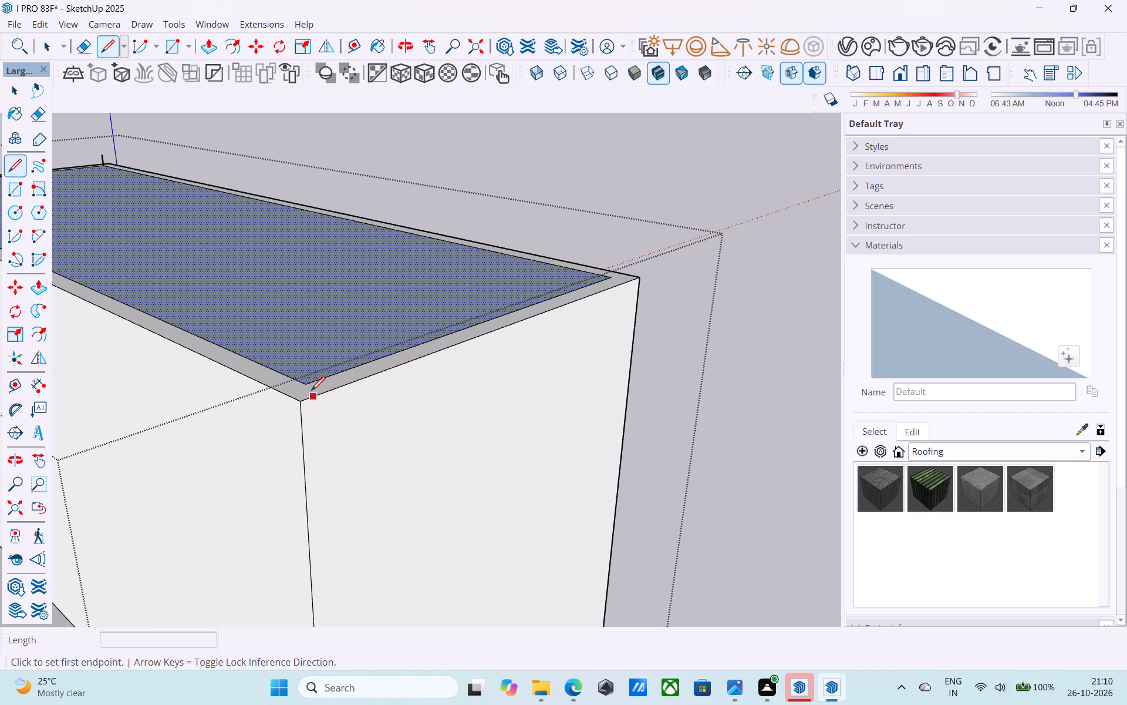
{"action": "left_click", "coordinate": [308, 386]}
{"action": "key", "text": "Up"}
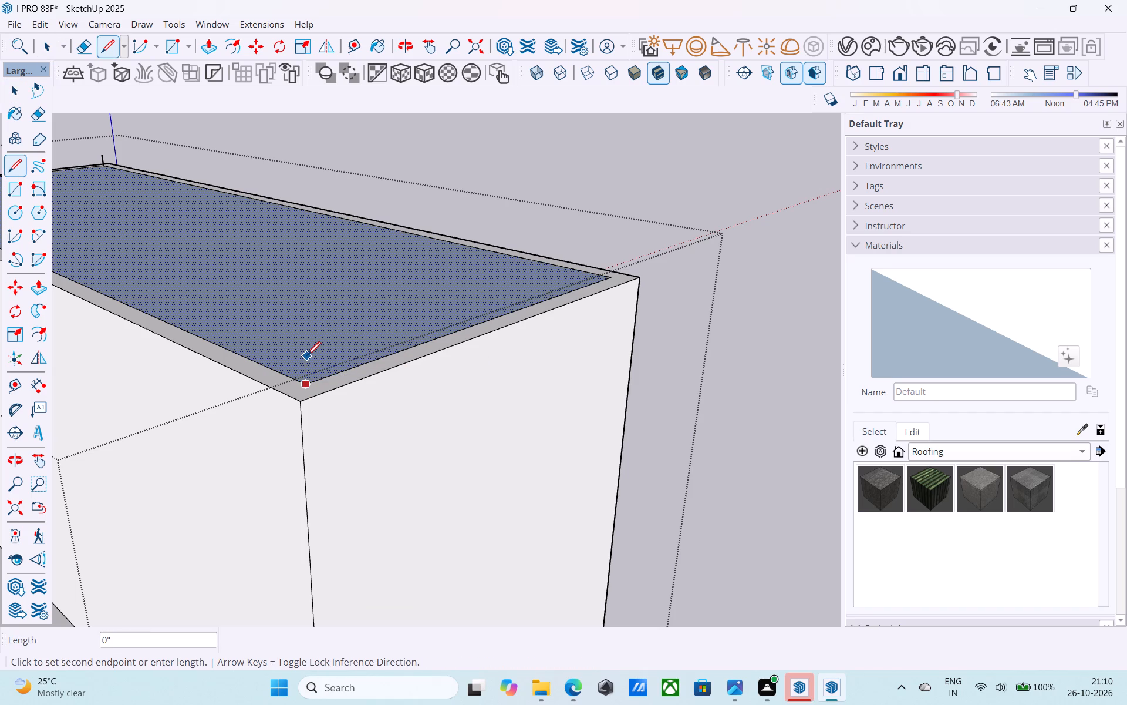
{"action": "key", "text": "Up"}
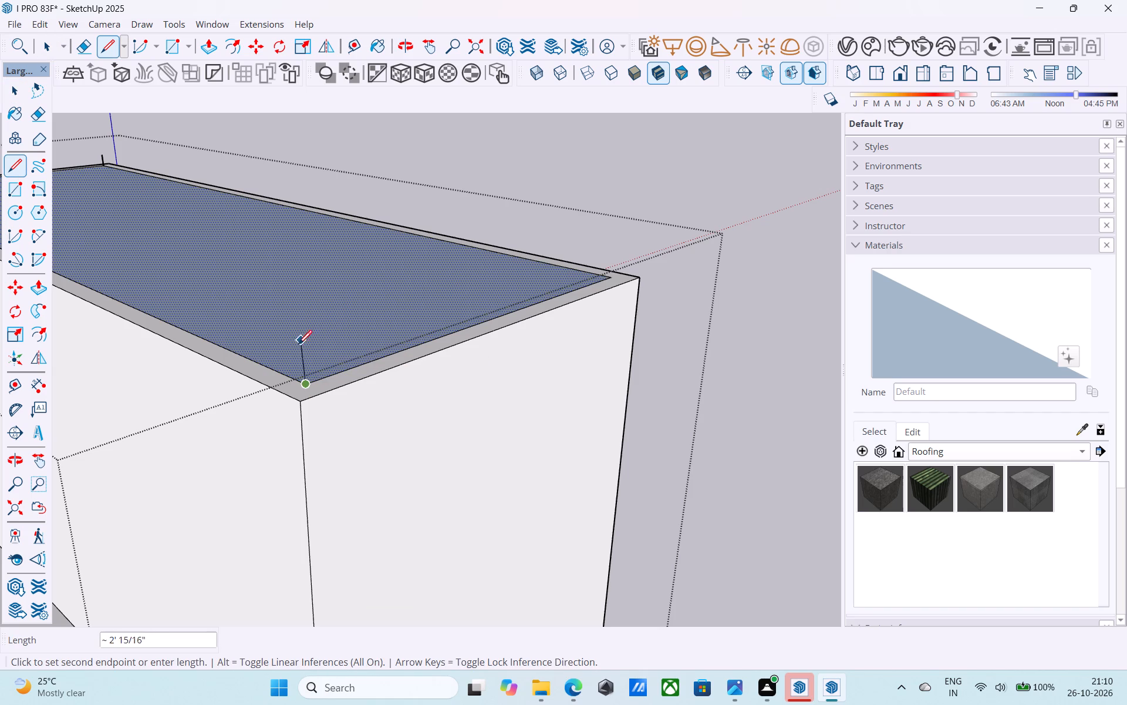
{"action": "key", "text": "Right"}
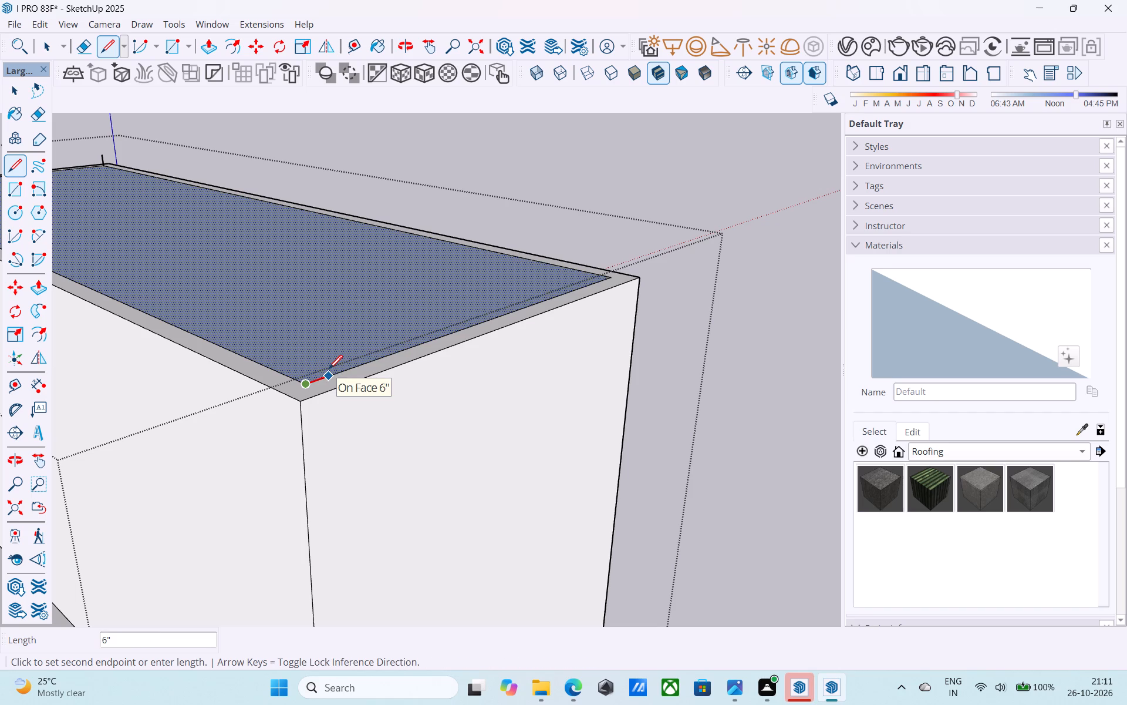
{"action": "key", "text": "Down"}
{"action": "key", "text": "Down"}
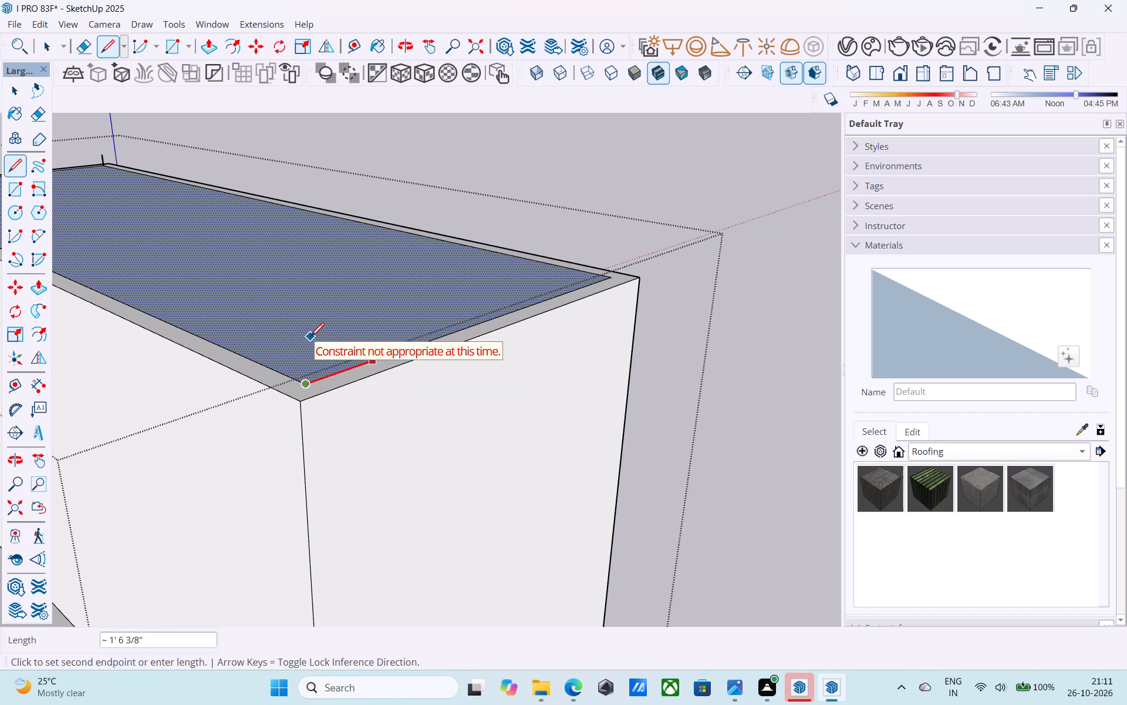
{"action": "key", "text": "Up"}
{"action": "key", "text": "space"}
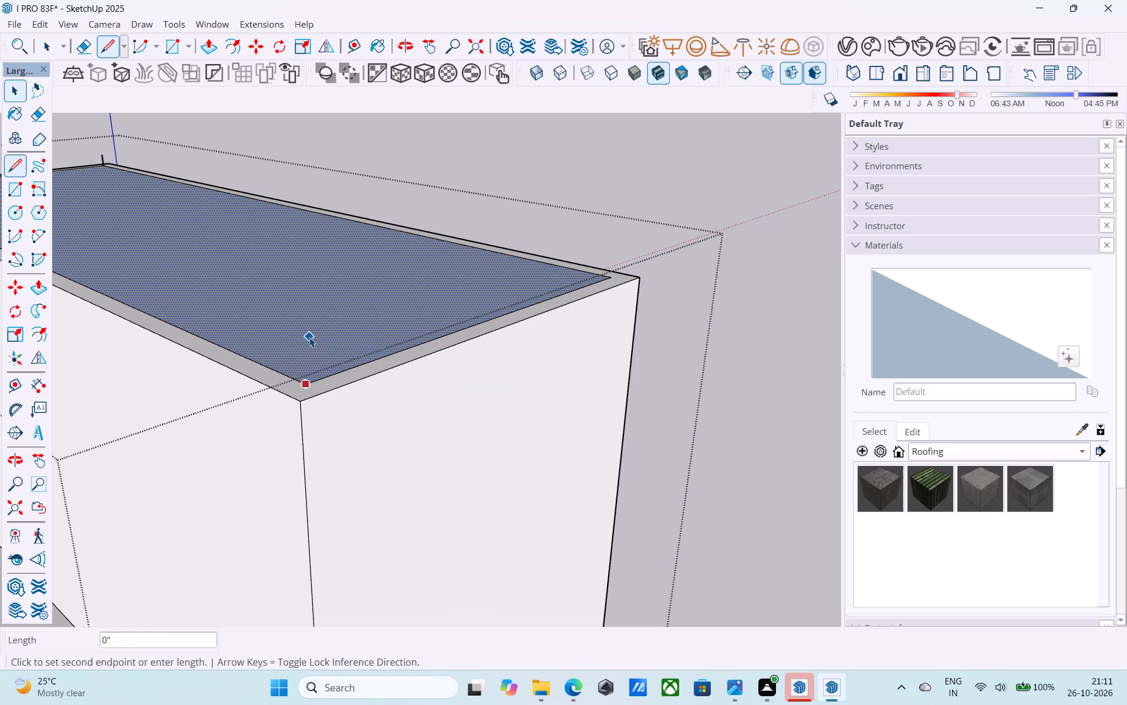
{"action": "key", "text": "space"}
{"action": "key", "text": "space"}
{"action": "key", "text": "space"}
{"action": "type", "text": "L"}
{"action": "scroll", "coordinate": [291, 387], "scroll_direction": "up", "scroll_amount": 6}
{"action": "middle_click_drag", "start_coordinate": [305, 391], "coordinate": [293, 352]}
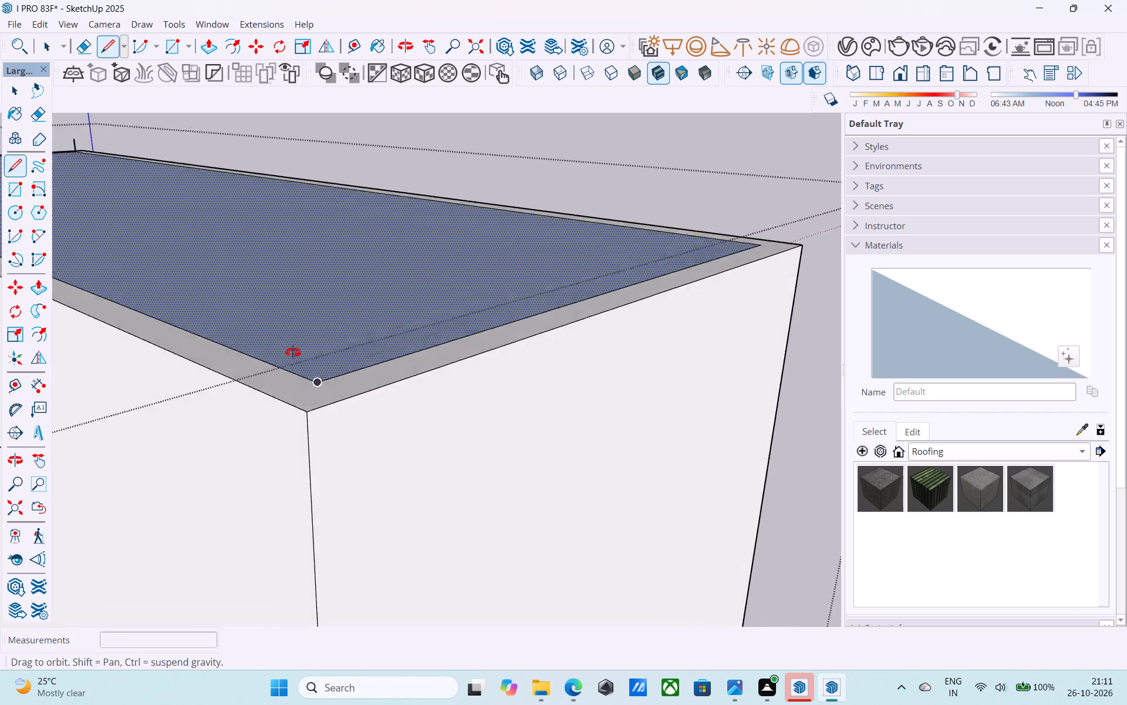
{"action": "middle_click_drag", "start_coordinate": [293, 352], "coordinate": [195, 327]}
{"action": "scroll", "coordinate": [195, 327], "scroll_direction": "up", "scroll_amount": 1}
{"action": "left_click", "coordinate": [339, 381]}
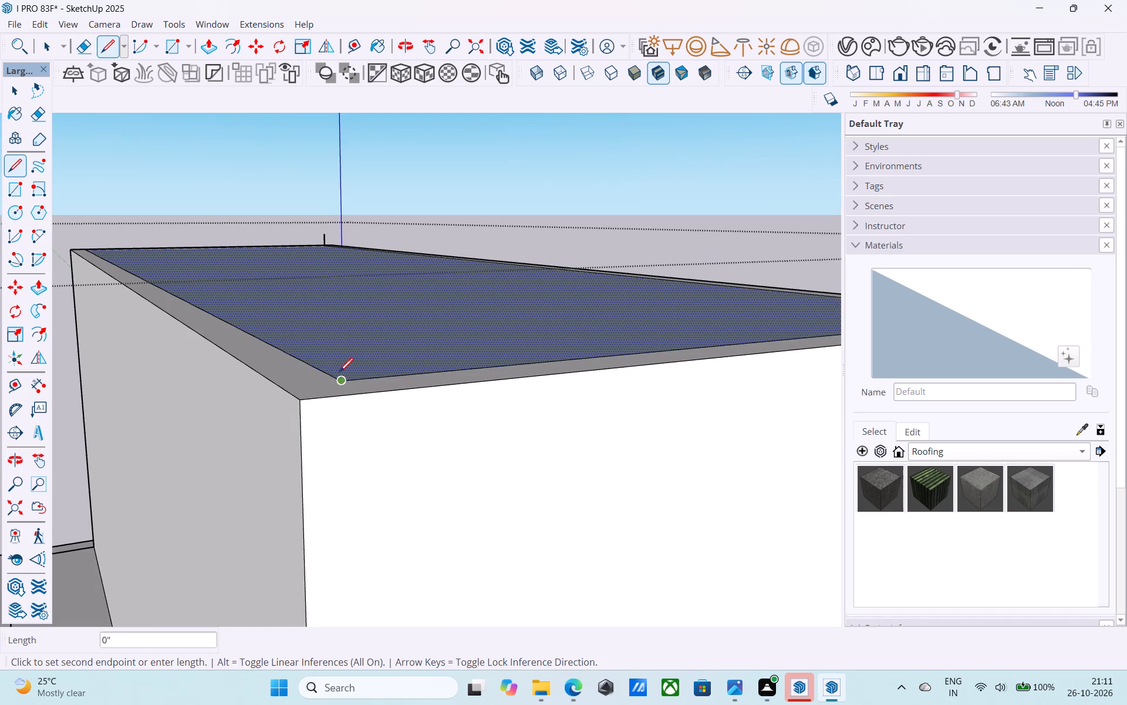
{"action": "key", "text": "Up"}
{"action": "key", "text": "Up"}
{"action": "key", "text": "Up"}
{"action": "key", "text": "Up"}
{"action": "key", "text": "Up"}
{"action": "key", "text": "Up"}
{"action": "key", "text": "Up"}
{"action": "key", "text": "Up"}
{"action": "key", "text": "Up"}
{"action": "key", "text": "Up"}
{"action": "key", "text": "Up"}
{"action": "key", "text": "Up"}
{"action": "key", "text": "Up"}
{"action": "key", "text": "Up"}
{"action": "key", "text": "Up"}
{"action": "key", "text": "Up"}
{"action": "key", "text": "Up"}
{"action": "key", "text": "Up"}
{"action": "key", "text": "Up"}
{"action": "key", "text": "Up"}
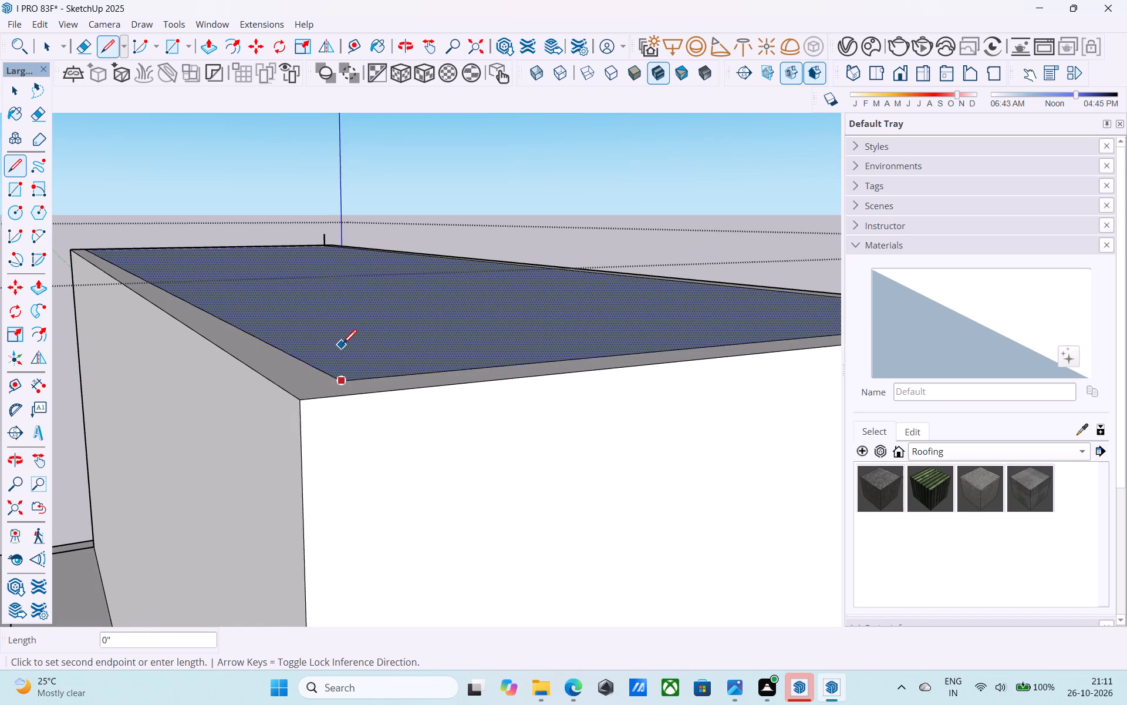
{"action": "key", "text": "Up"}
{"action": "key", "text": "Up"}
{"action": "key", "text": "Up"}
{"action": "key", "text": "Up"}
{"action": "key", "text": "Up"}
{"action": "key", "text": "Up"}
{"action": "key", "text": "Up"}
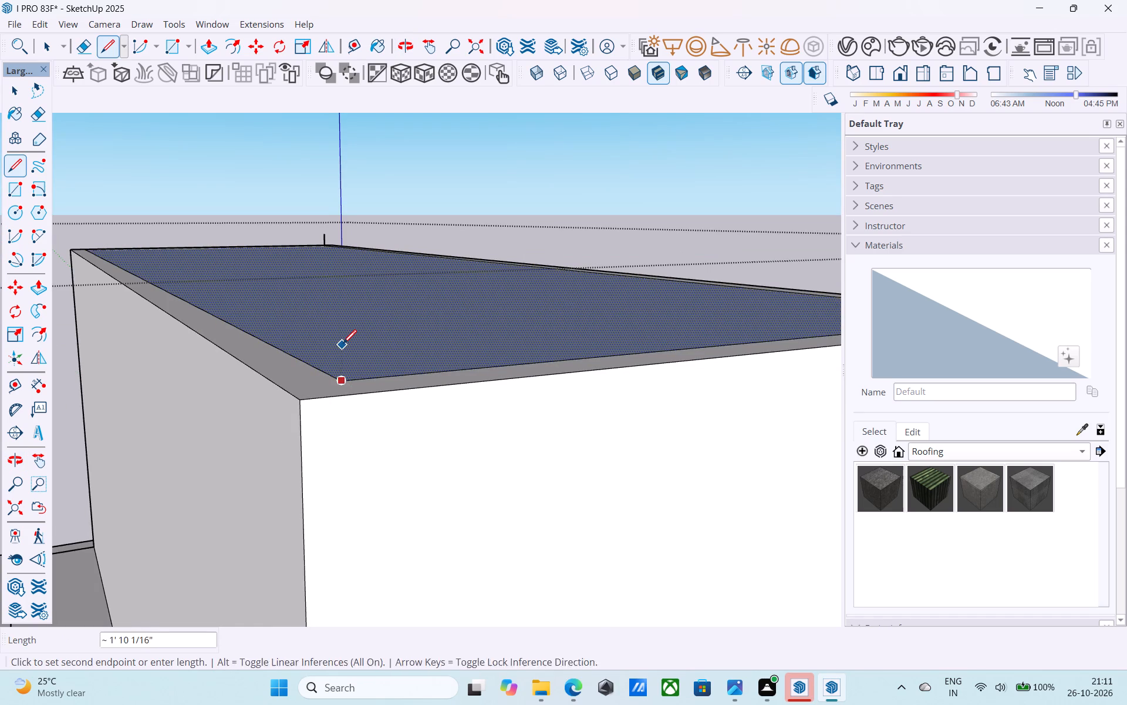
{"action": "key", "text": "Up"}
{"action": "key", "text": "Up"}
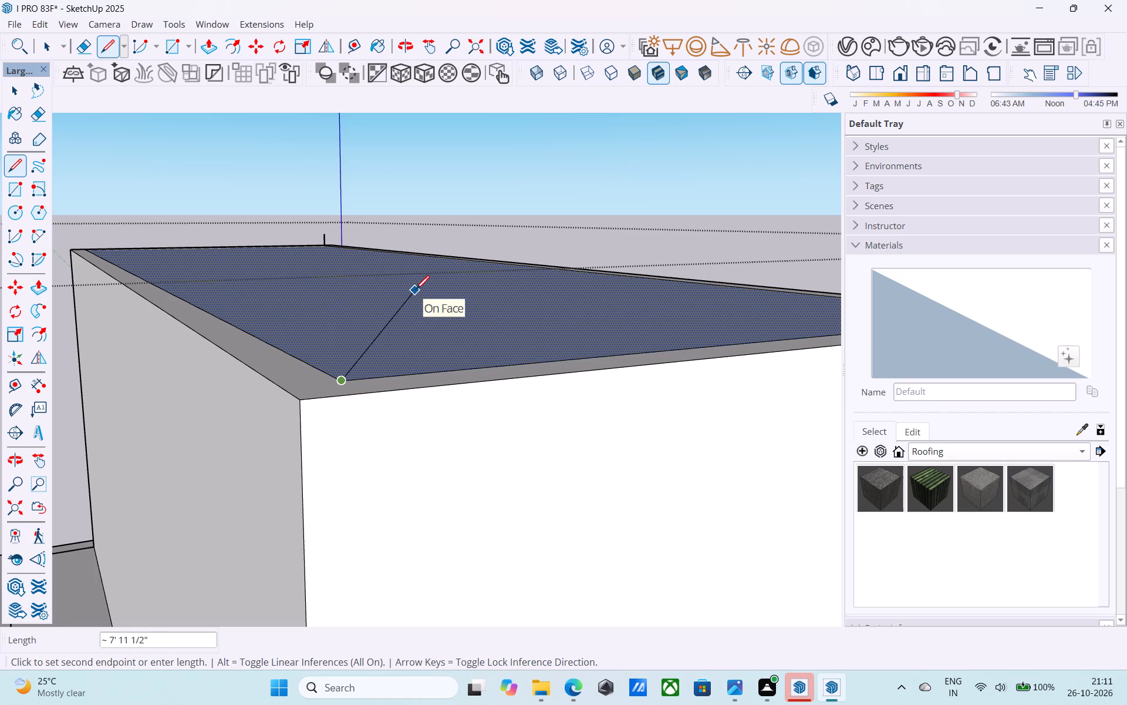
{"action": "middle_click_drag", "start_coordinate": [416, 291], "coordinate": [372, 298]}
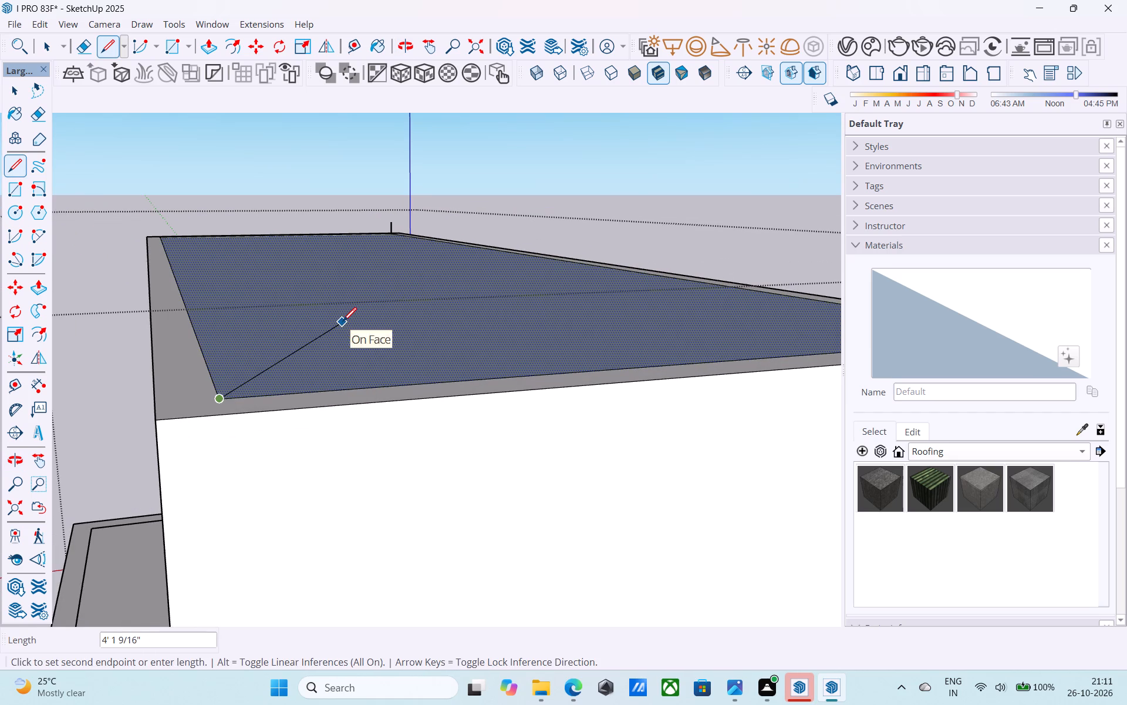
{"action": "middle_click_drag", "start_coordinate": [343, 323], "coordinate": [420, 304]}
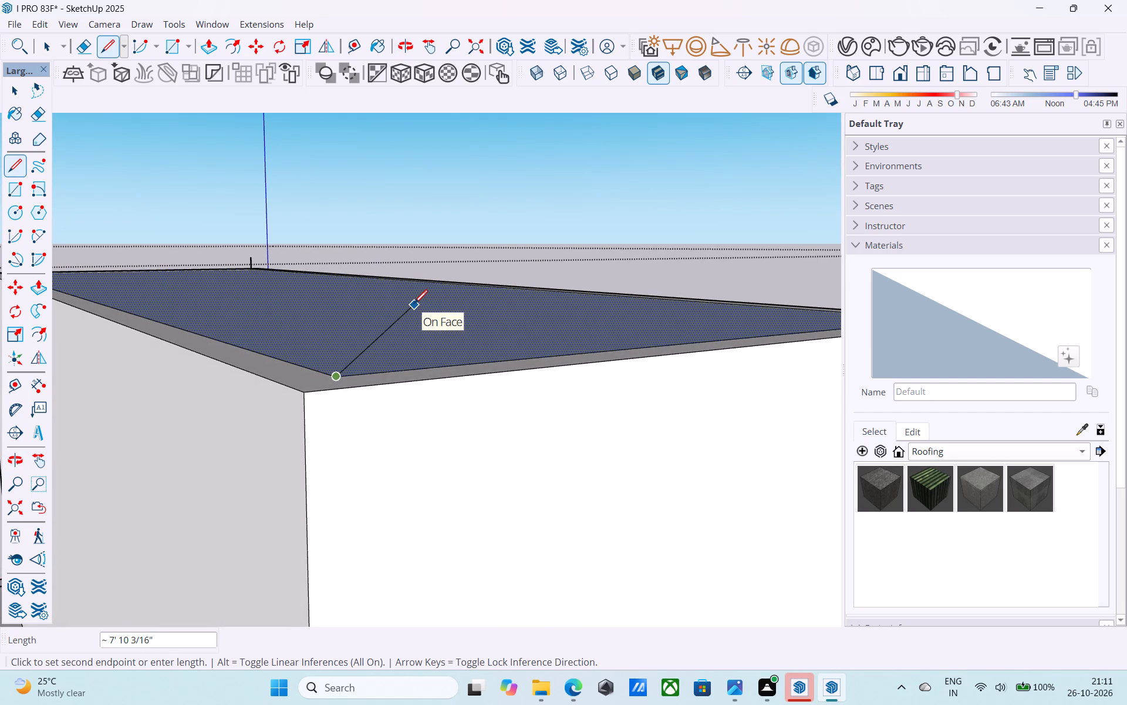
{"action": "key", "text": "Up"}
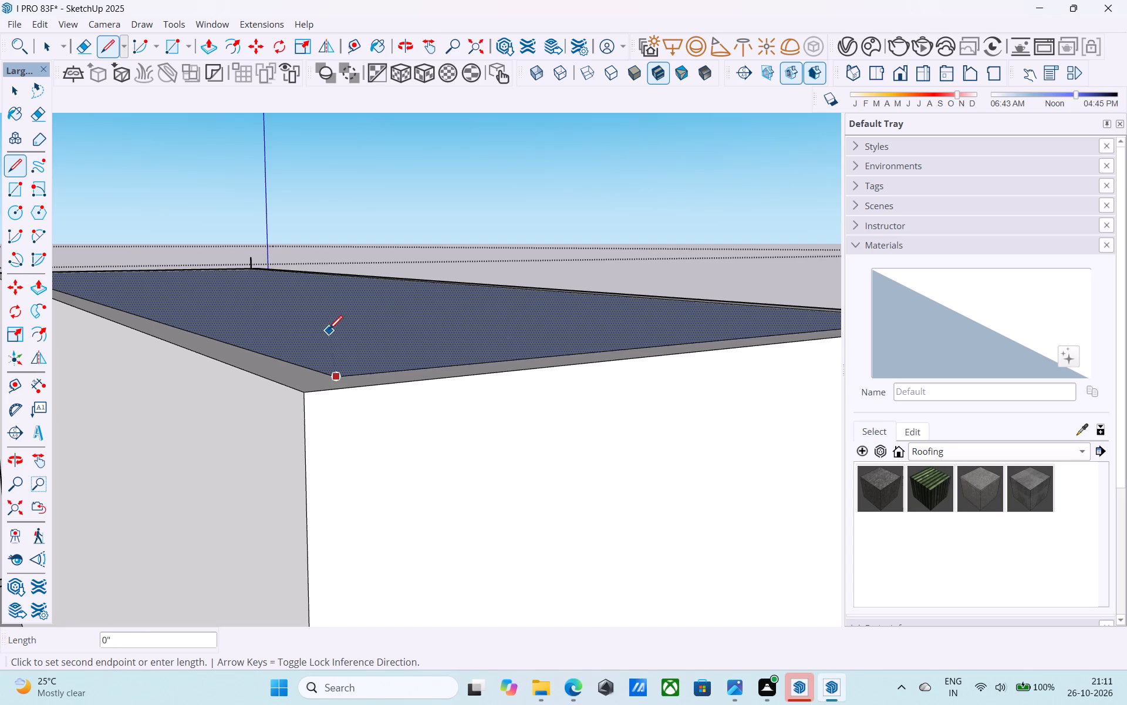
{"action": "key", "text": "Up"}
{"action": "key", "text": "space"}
Draw a 6" vertical line upward from the outer wall-top corner diagonally opposite the first vertical line.
{"action": "middle_click_drag", "start_coordinate": [329, 331], "coordinate": [501, 354]}
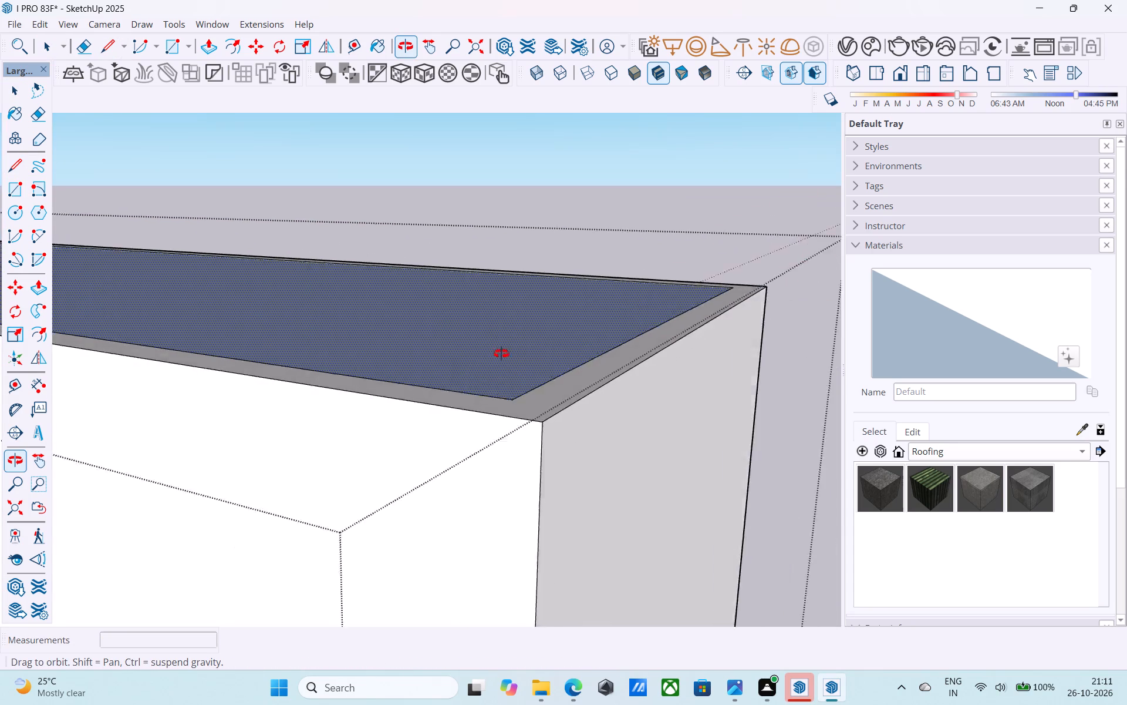
{"action": "middle_click_drag", "start_coordinate": [501, 354], "coordinate": [728, 374]}
{"action": "scroll", "coordinate": [728, 374], "scroll_direction": "up", "scroll_amount": 1}
{"action": "key", "text": "l"}
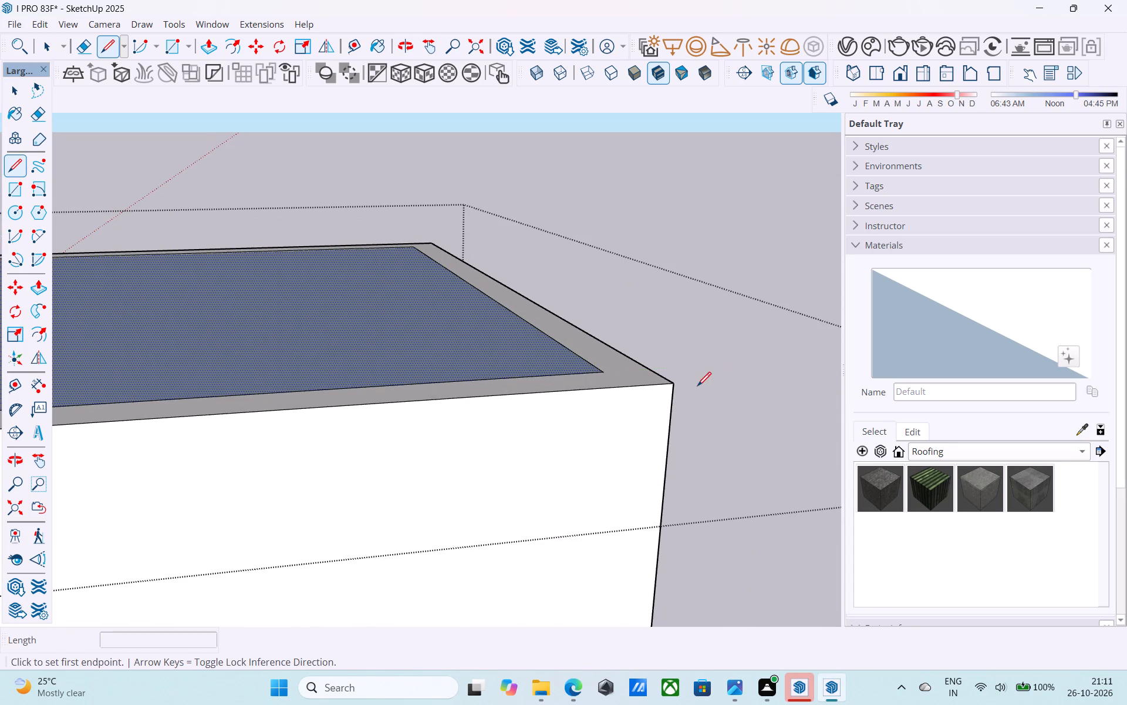
{"action": "left_click", "coordinate": [674, 381]}
{"action": "middle_click_drag", "start_coordinate": [689, 298], "coordinate": [545, 248]}
{"action": "middle_click_drag", "start_coordinate": [638, 230], "coordinate": [530, 187]}
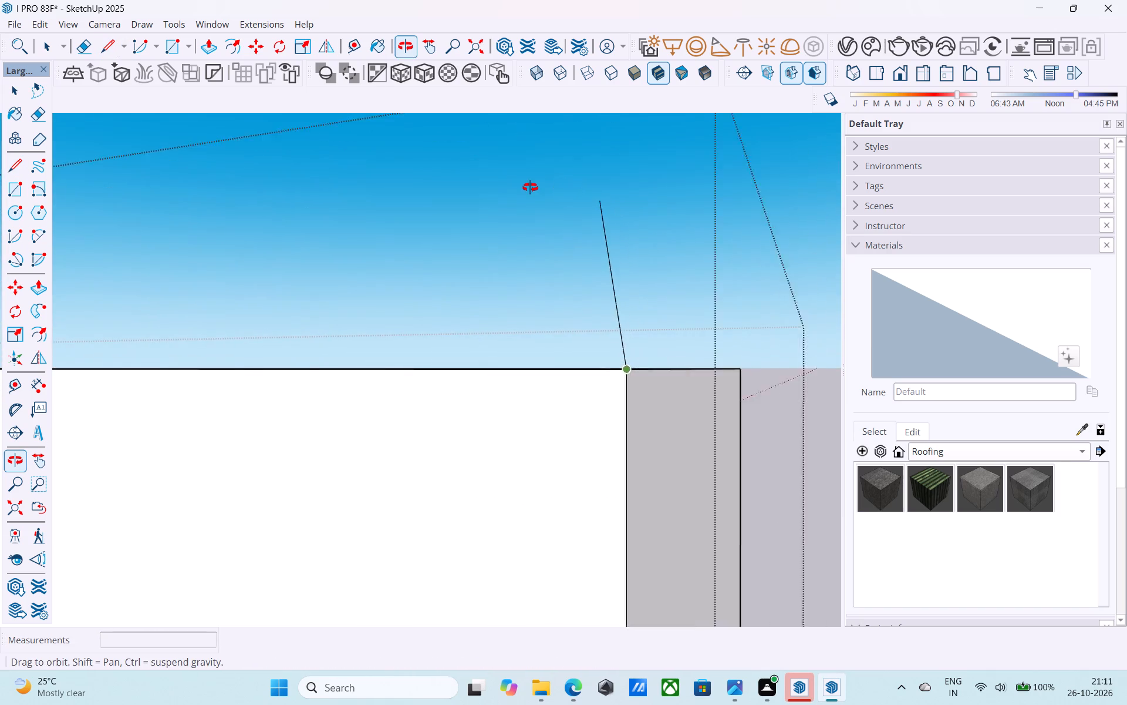
{"action": "middle_click_drag", "start_coordinate": [530, 187], "coordinate": [591, 179]}
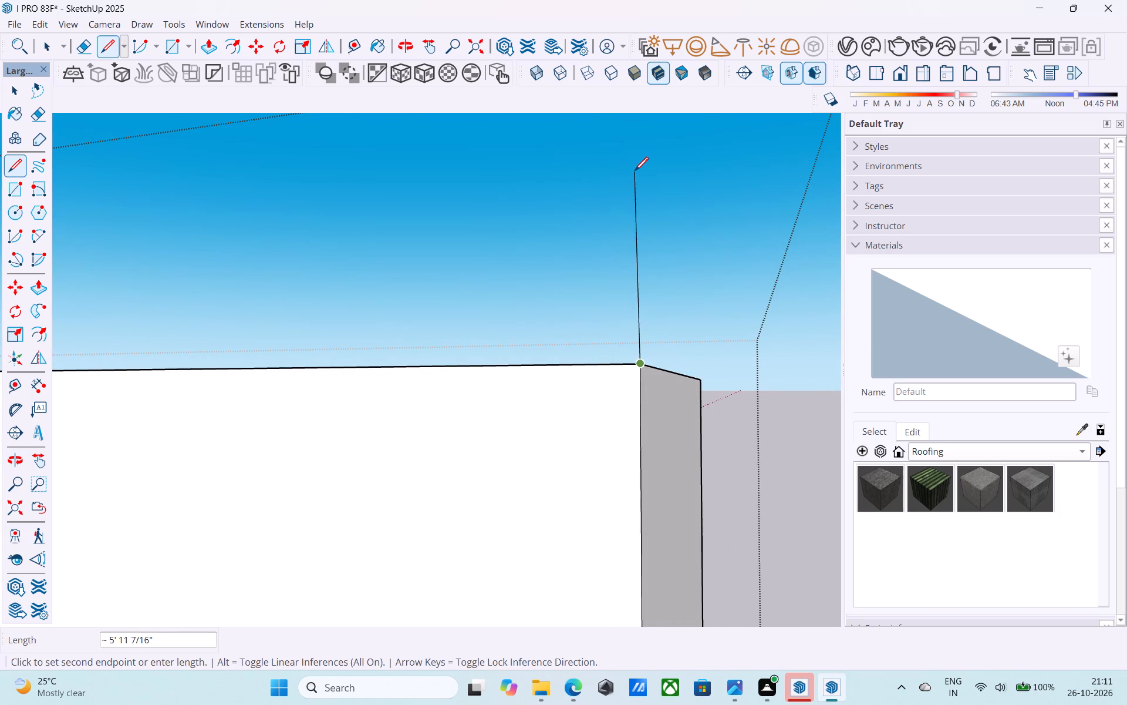
{"action": "key", "text": "Up"}
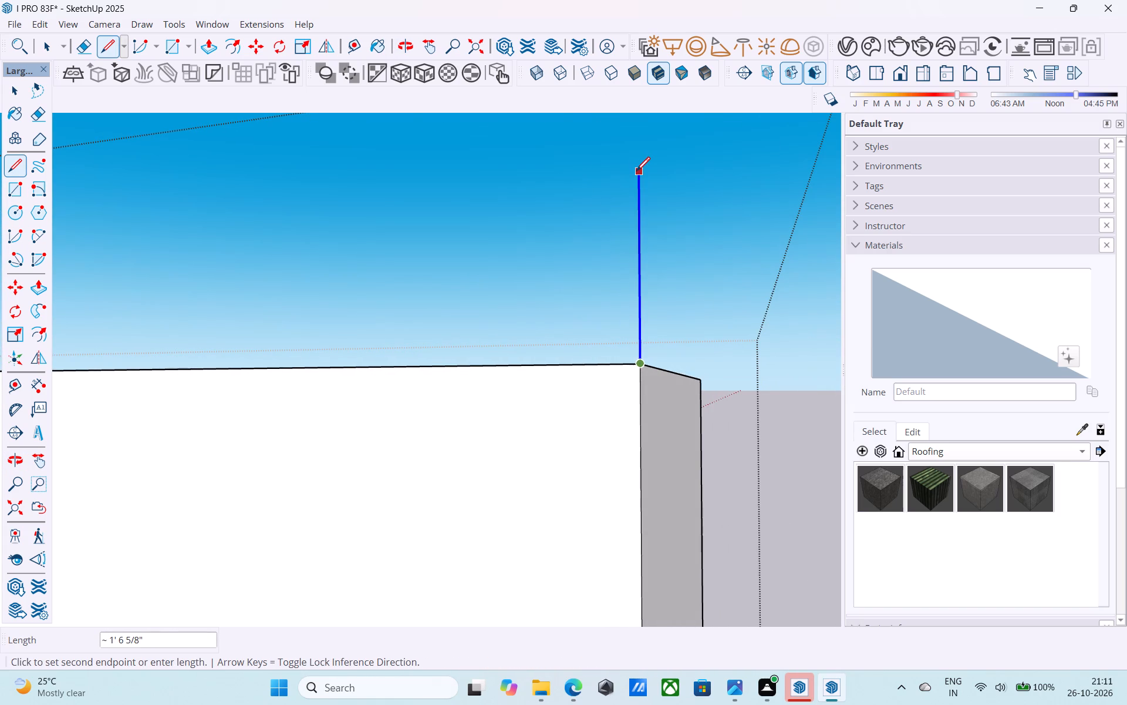
{"action": "type", "text": "6'"}
{"action": "key", "text": "Return"}
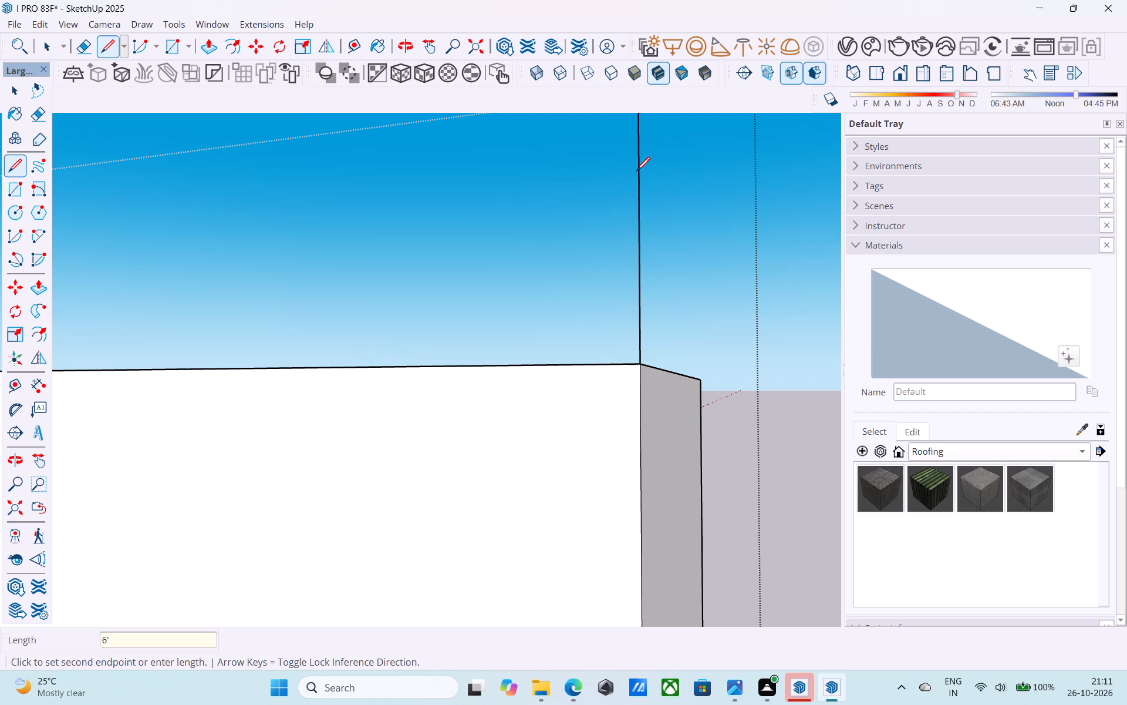
{"action": "type", "text": "6\""}
{"action": "key", "text": "Return"}
{"action": "key", "text": "space"}
Draw a 10' by 28' horizontal rectangle between the upper ends of the two 6" vertical lines.
{"action": "scroll", "coordinate": [636, 172], "scroll_direction": "down", "scroll_amount": 11}
{"action": "middle_click_drag", "start_coordinate": [602, 198], "coordinate": [555, 296]}
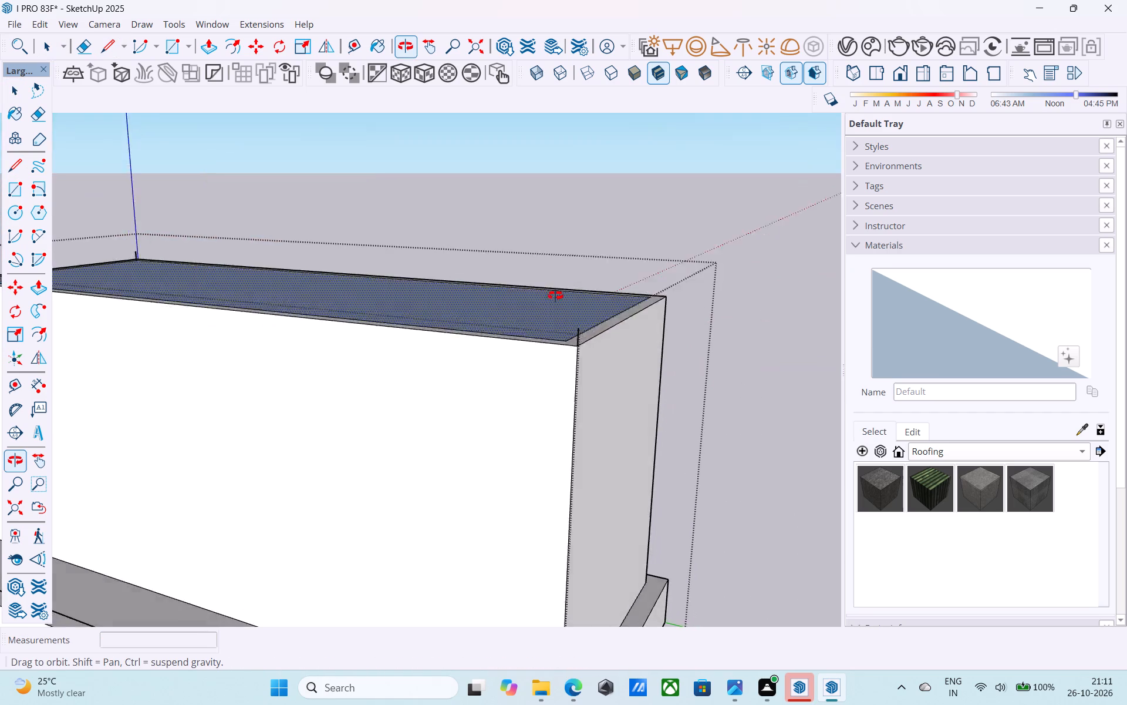
{"action": "middle_click_drag", "start_coordinate": [555, 296], "coordinate": [356, 242]}
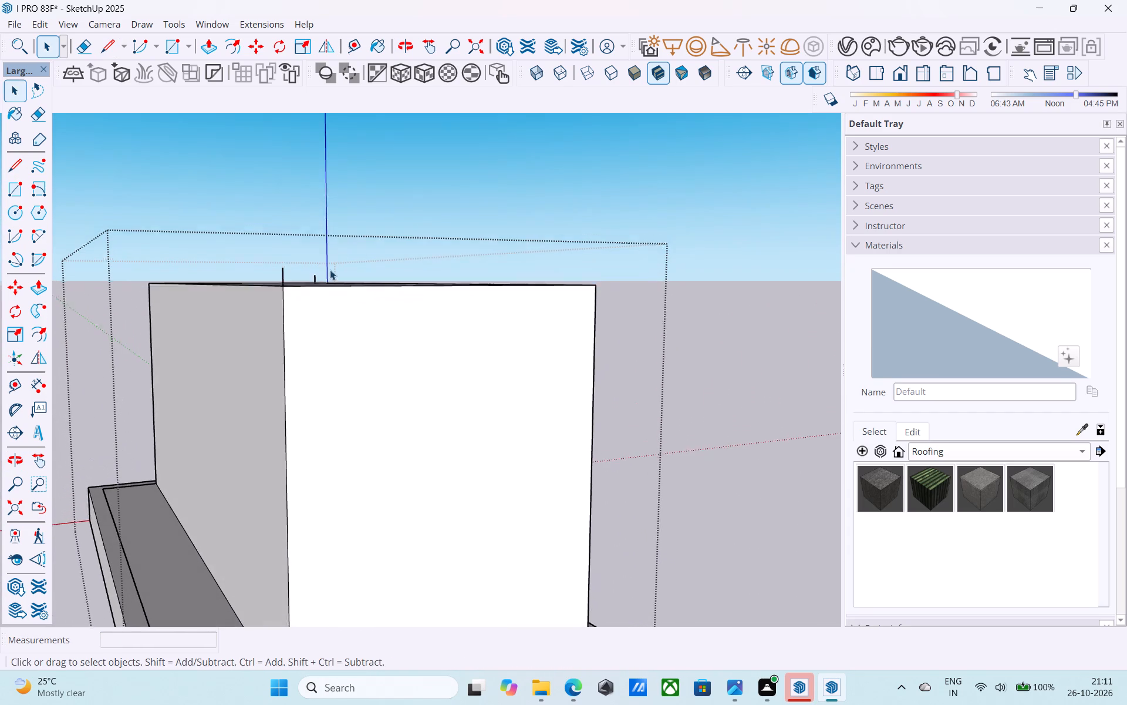
{"action": "scroll", "coordinate": [326, 272], "scroll_direction": "up", "scroll_amount": 5}
{"action": "key", "text": "l"}
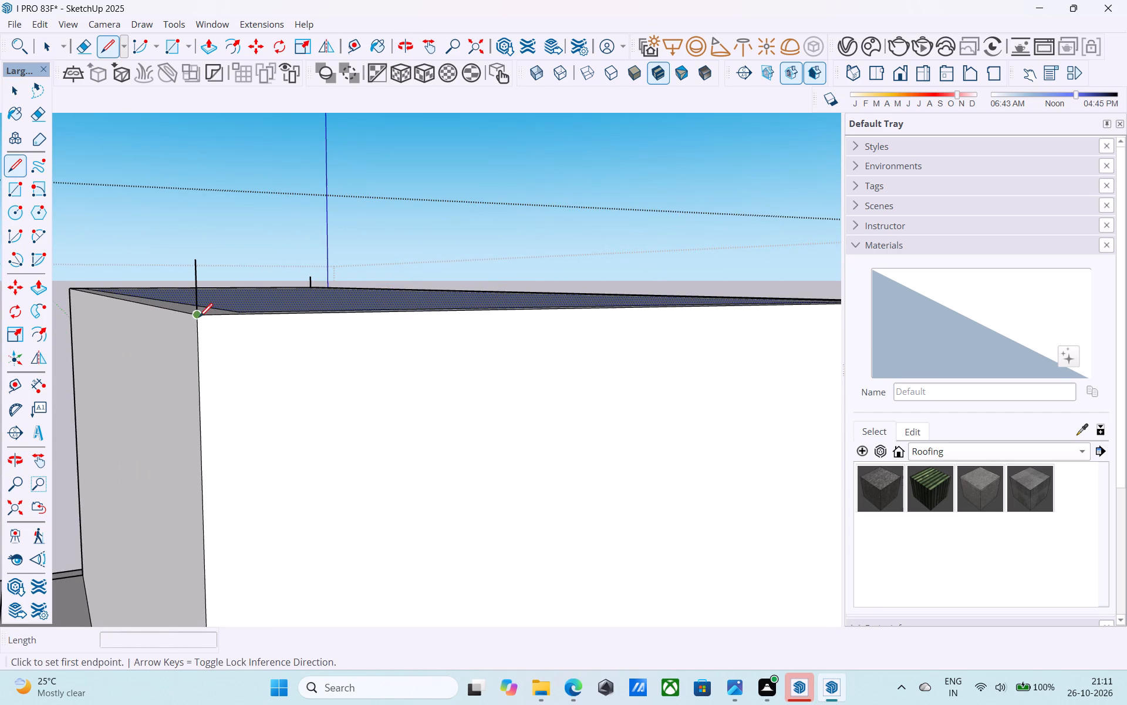
{"action": "left_click", "coordinate": [199, 318]}
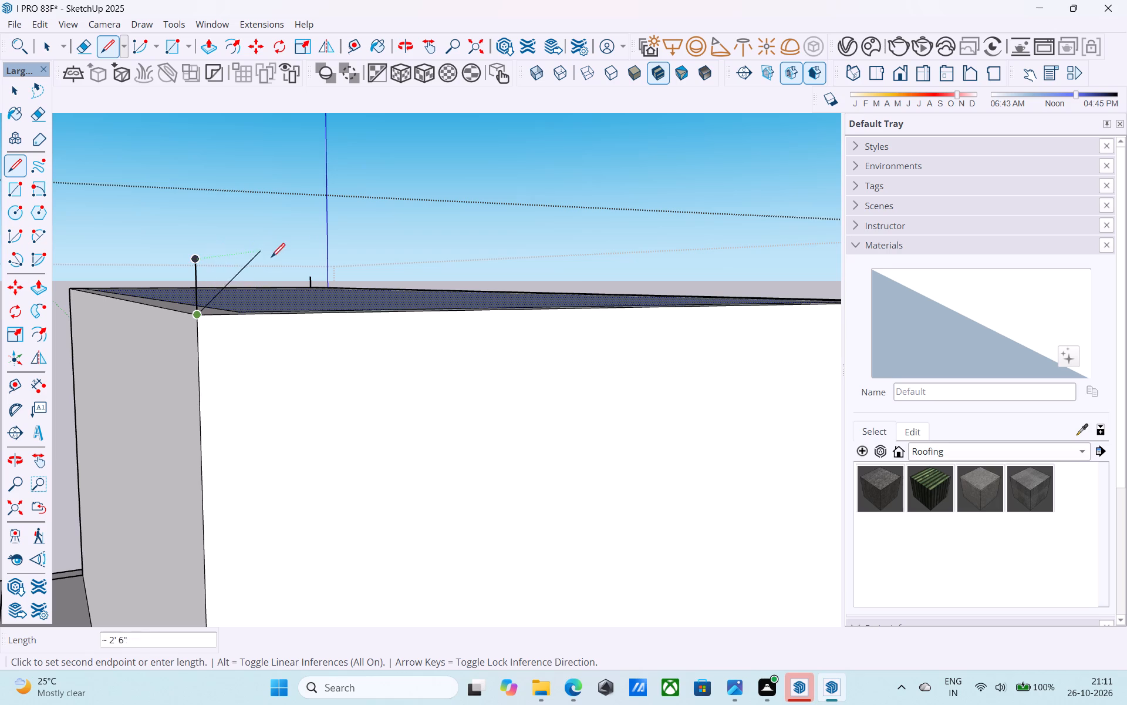
{"action": "key", "text": "r"}
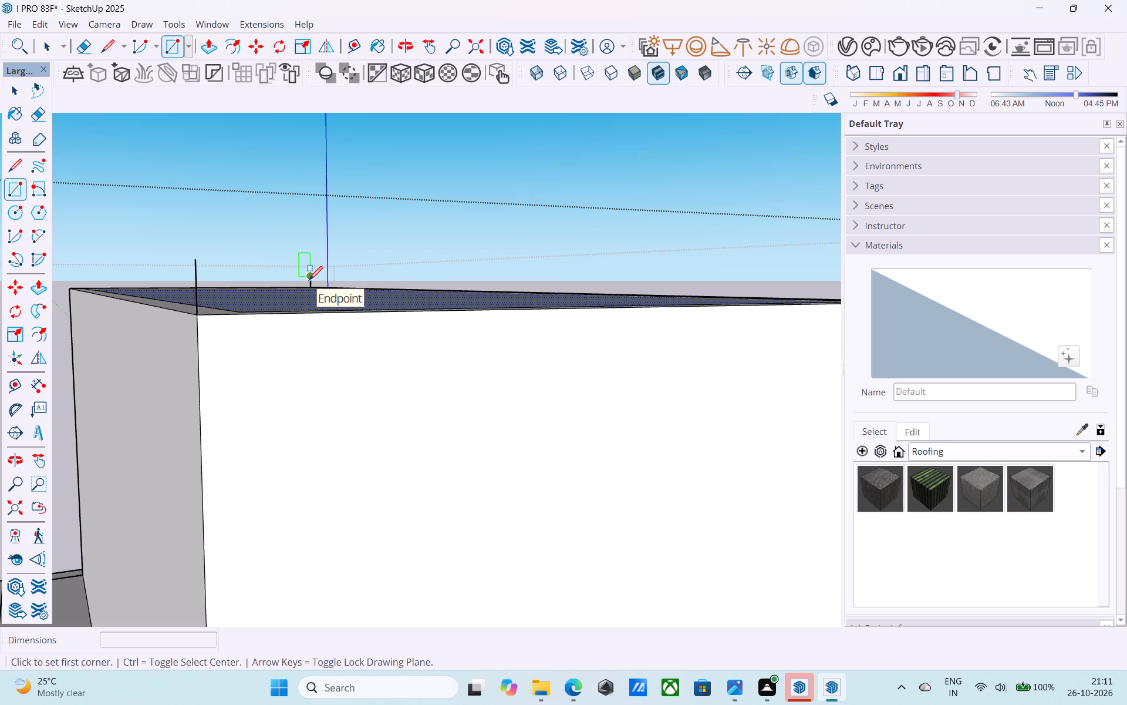
{"action": "left_click", "coordinate": [315, 273]}
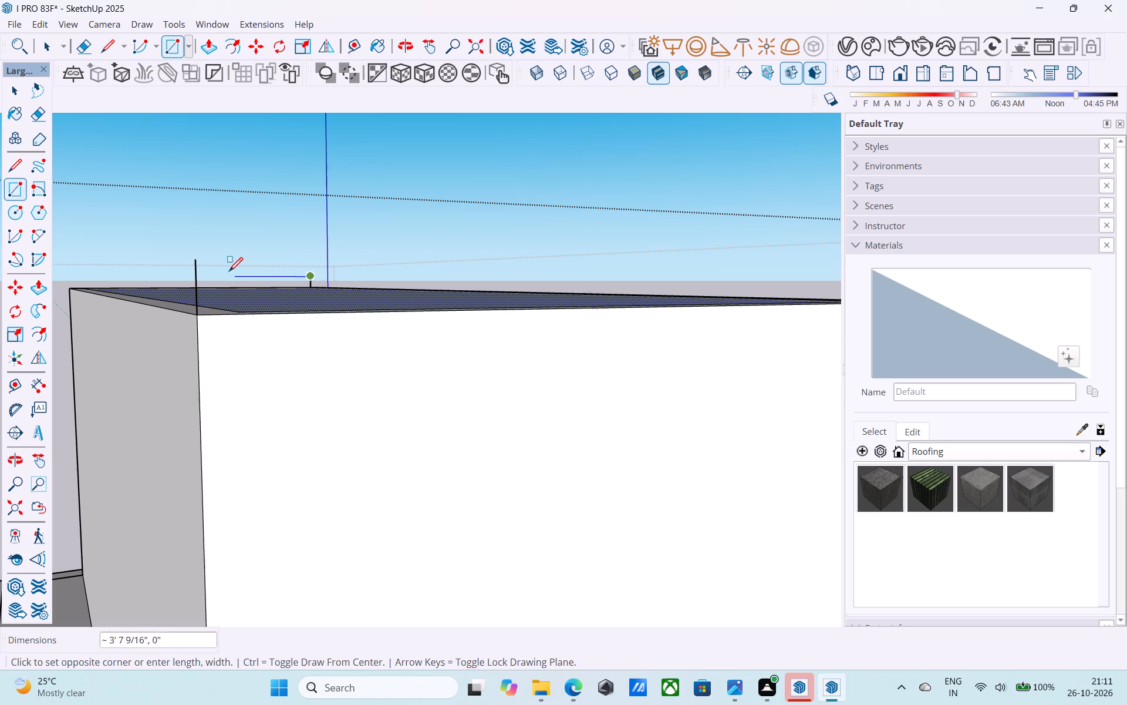
{"action": "left_click", "coordinate": [201, 257]}
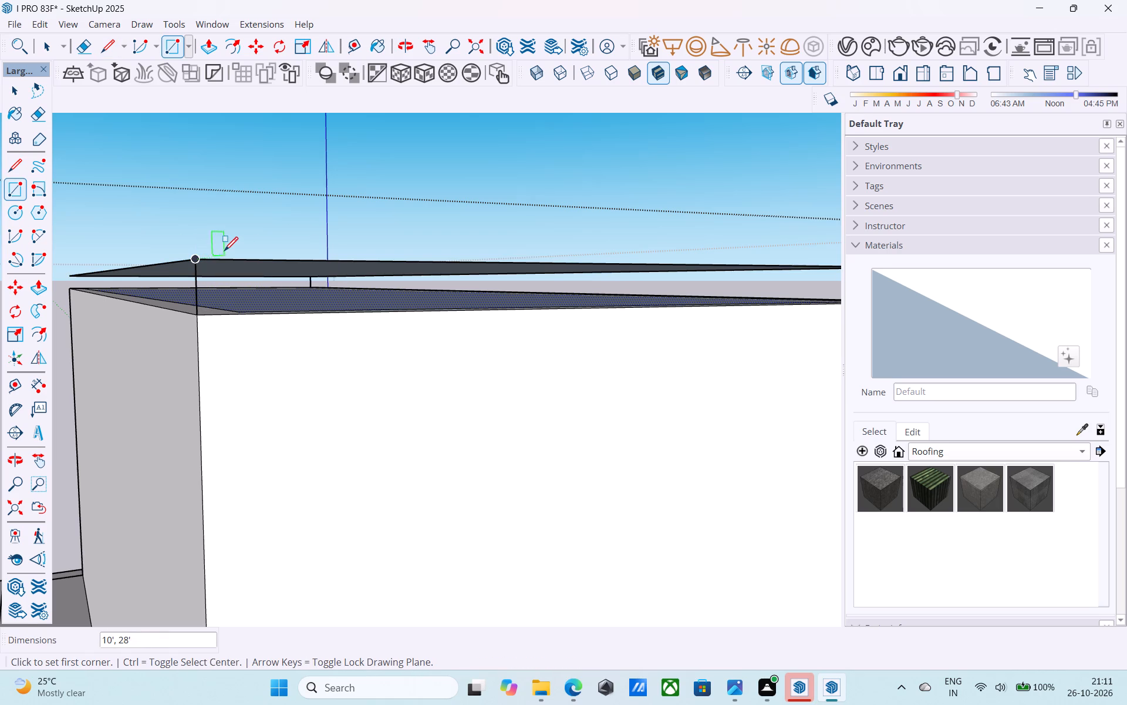
Draw a 6" vertical line from the raised rectangle's free corner down to the outer edge of the end wall's top.
{"action": "scroll", "coordinate": [224, 252], "scroll_direction": "down", "scroll_amount": 4}
{"action": "middle_click_drag", "start_coordinate": [226, 252], "coordinate": [319, 251]}
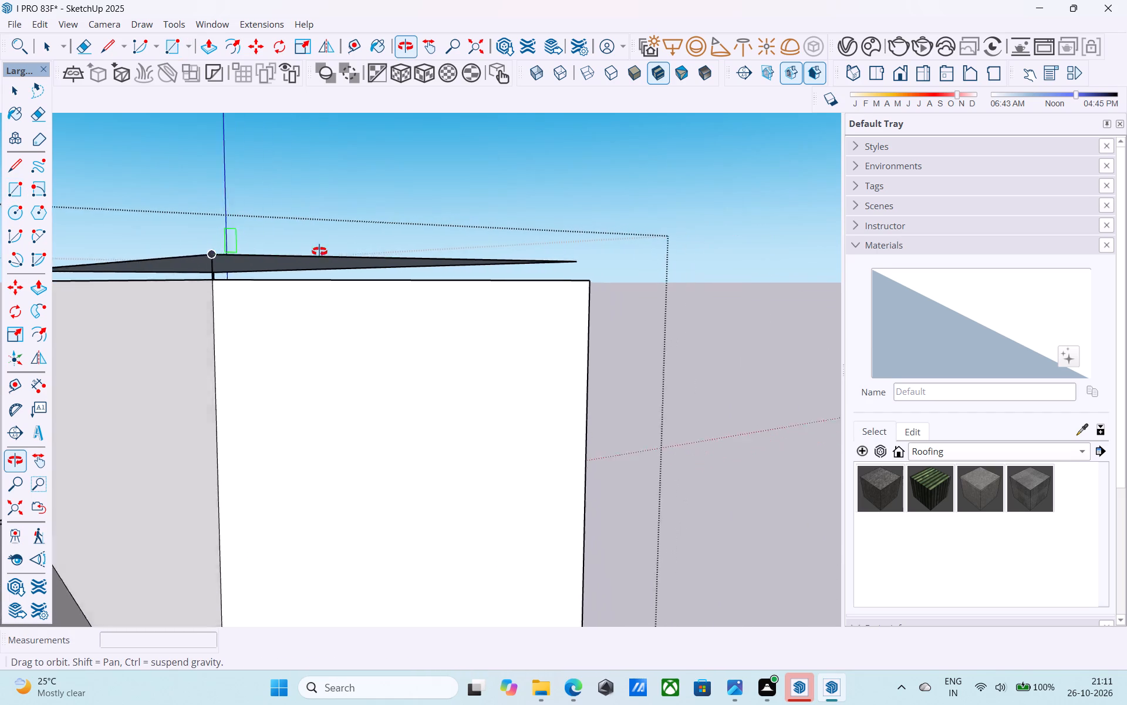
{"action": "middle_click_drag", "start_coordinate": [319, 251], "coordinate": [274, 261]}
{"action": "scroll", "coordinate": [498, 243], "scroll_direction": "down", "scroll_amount": 3}
{"action": "middle_click_drag", "start_coordinate": [576, 257], "coordinate": [460, 249]}
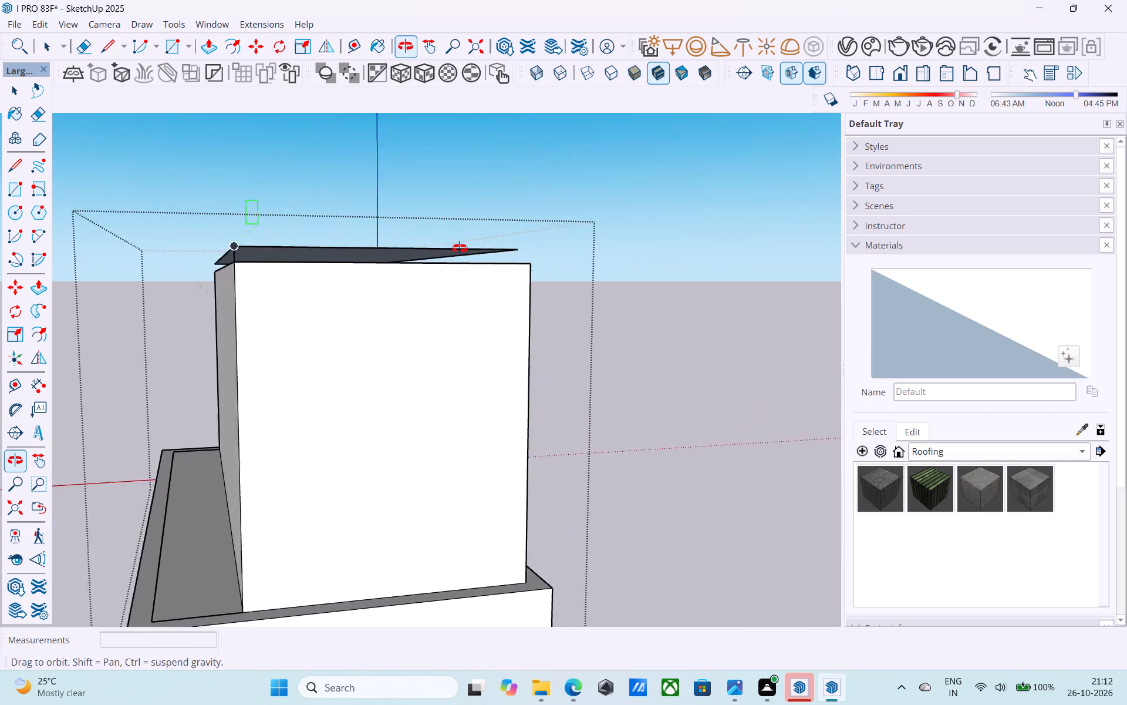
{"action": "middle_click_drag", "start_coordinate": [460, 249], "coordinate": [240, 333]}
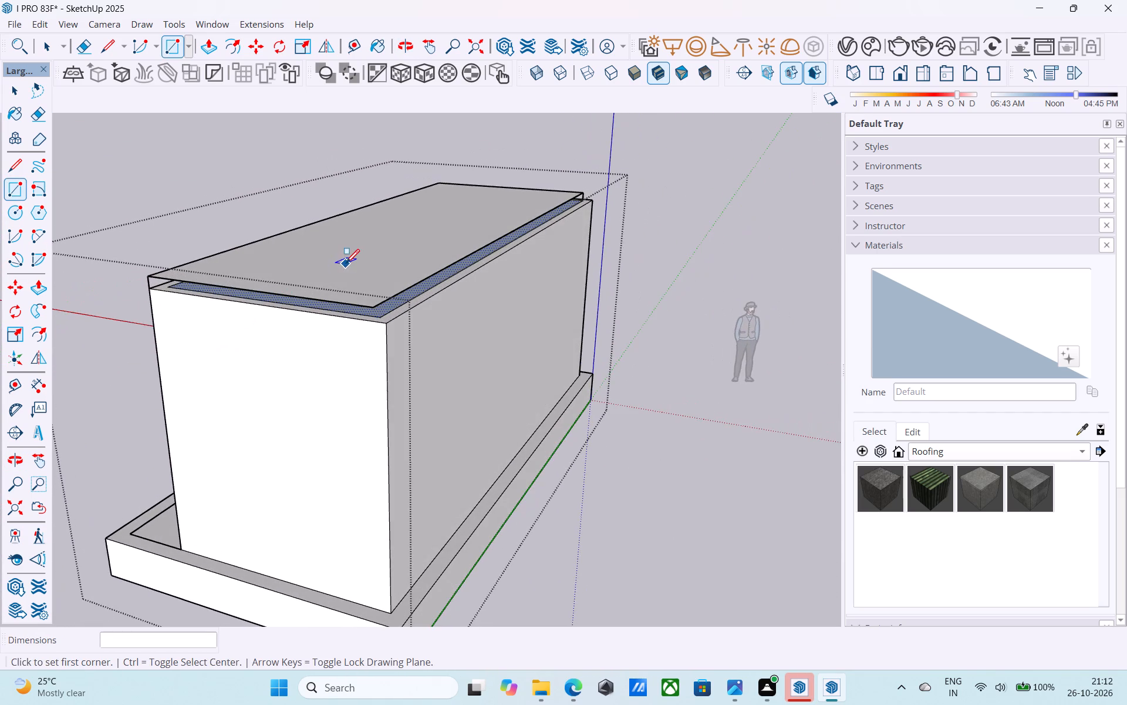
{"action": "scroll", "coordinate": [360, 303], "scroll_direction": "up", "scroll_amount": 8}
{"action": "middle_click", "coordinate": [364, 300]}
{"action": "middle_click_drag", "start_coordinate": [423, 280], "coordinate": [79, 354]}
{"action": "scroll", "coordinate": [349, 297], "scroll_direction": "up", "scroll_amount": 1}
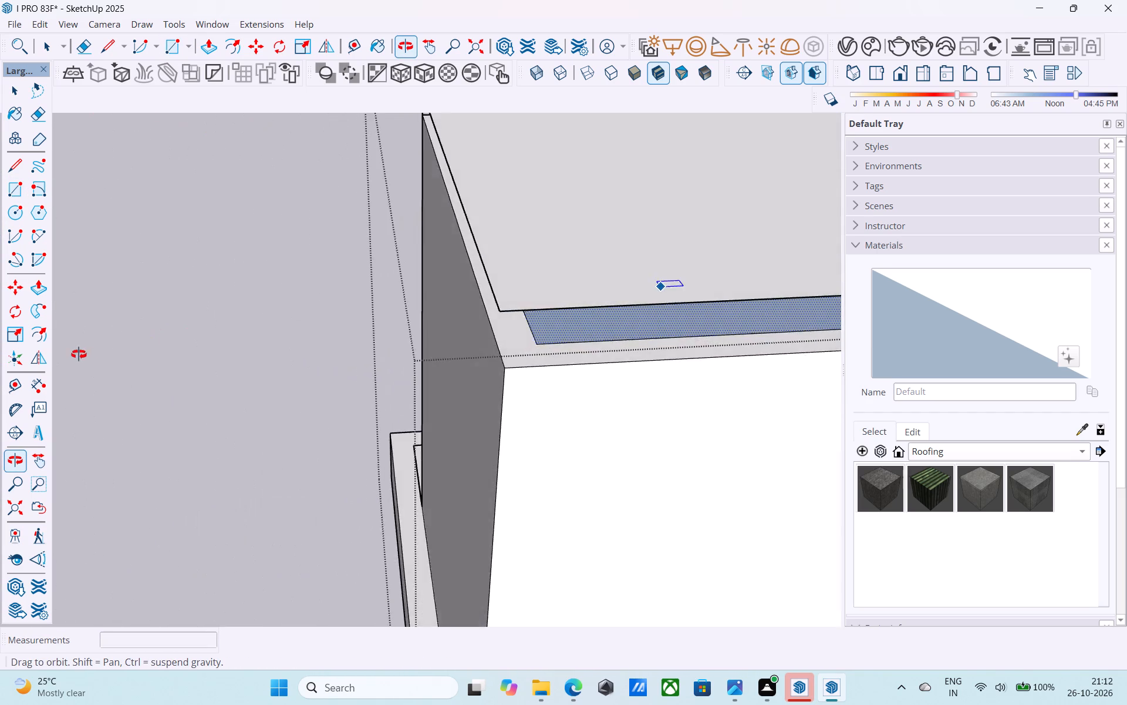
{"action": "middle_click_drag", "start_coordinate": [79, 354], "coordinate": [332, 308]}
{"action": "key", "text": "l"}
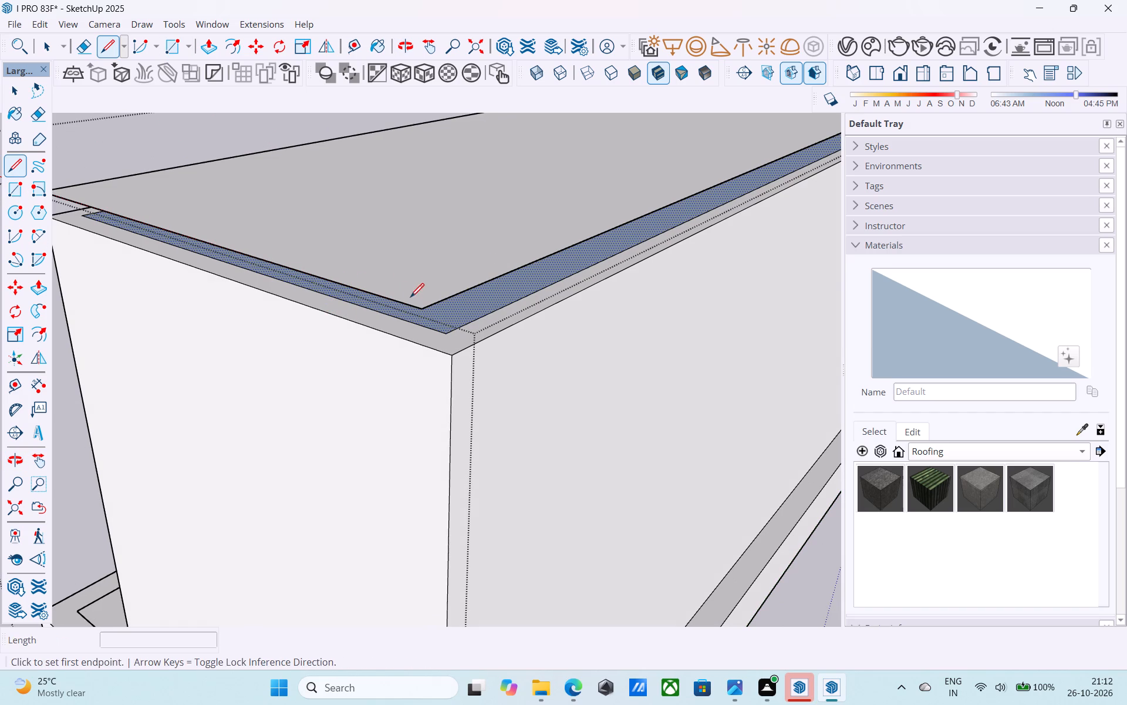
{"action": "left_click", "coordinate": [417, 306]}
{"action": "left_click", "coordinate": [426, 346]}
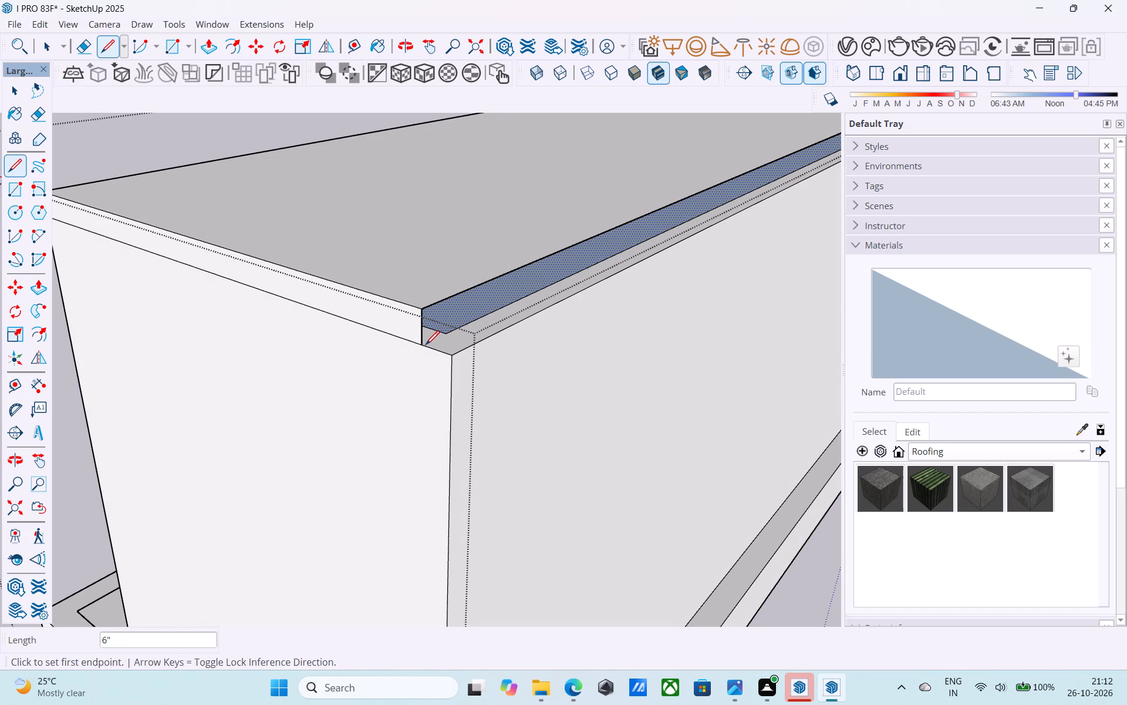
Draw a short line across the far end wall's top, from the vertical line's foot to the inner corner, closing the slab's long side face.
{"action": "scroll", "coordinate": [423, 348], "scroll_direction": "down", "scroll_amount": 10}
{"action": "middle_click_drag", "start_coordinate": [731, 269], "coordinate": [265, 253]}
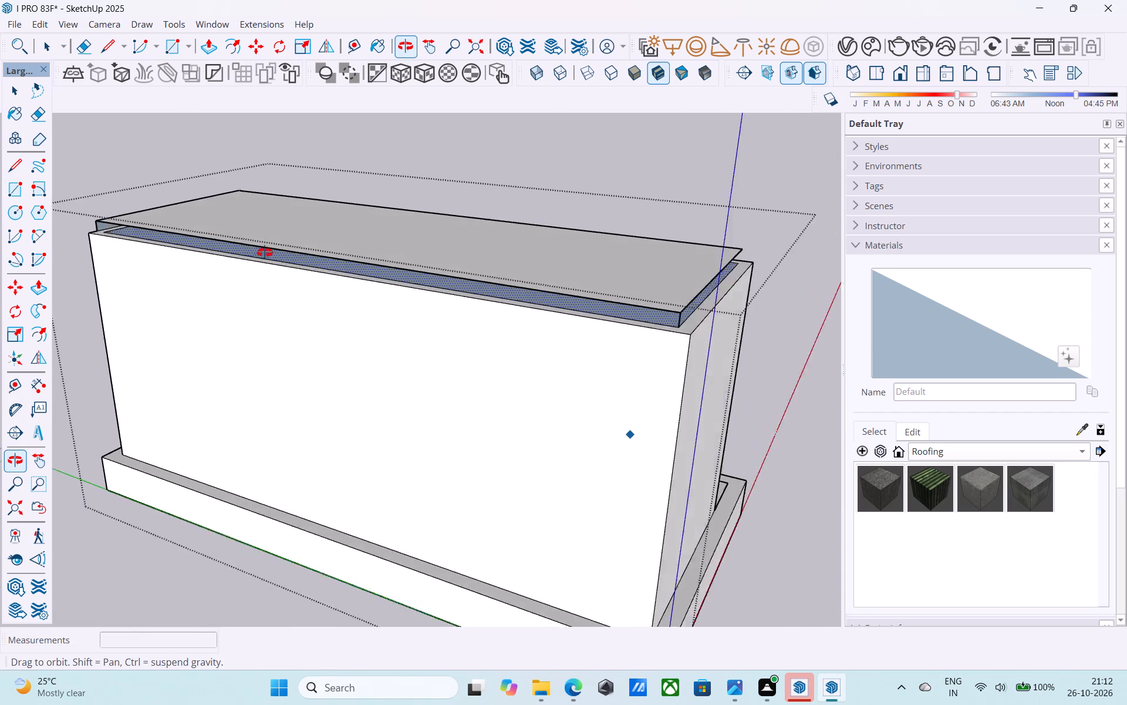
{"action": "middle_click_drag", "start_coordinate": [265, 253], "coordinate": [180, 246]}
{"action": "middle_click", "coordinate": [180, 245]}
{"action": "scroll", "coordinate": [141, 209], "scroll_direction": "up", "scroll_amount": 10}
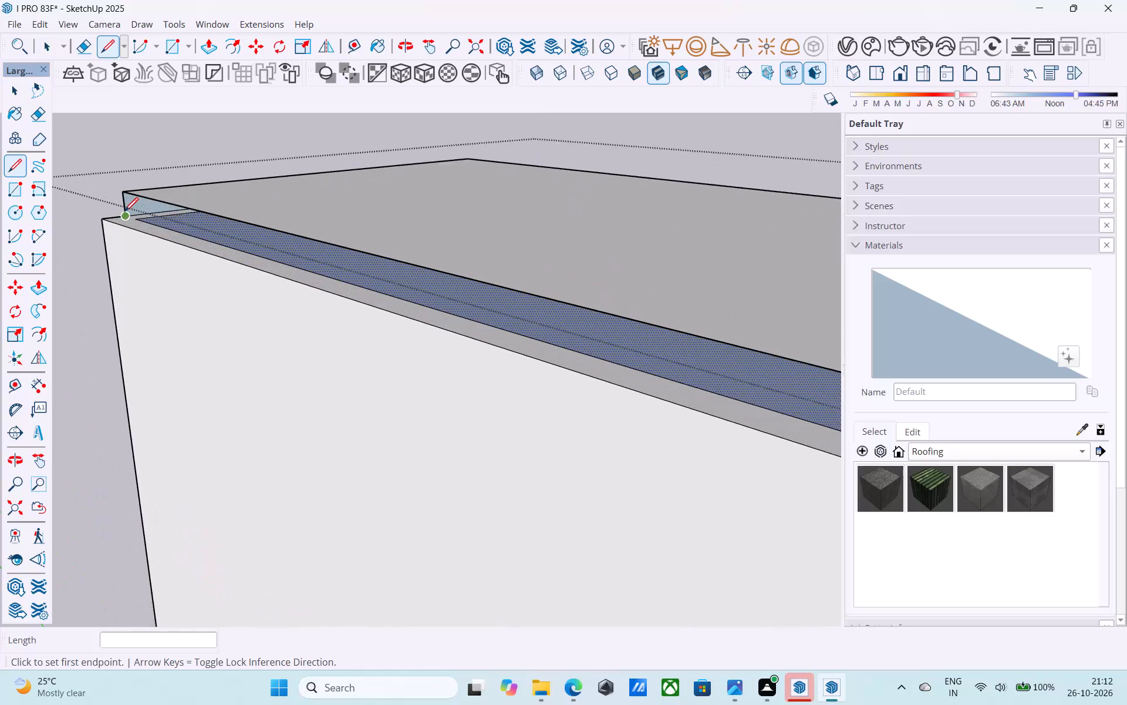
{"action": "scroll", "coordinate": [124, 213], "scroll_direction": "up", "scroll_amount": 3}
{"action": "left_click", "coordinate": [124, 213]}
{"action": "left_click", "coordinate": [143, 227]}
Draw a 6" vertical line from the raised rectangle's remaining free corner down to the outer edge of the long wall's top.
{"action": "scroll", "coordinate": [141, 229], "scroll_direction": "down", "scroll_amount": 5}
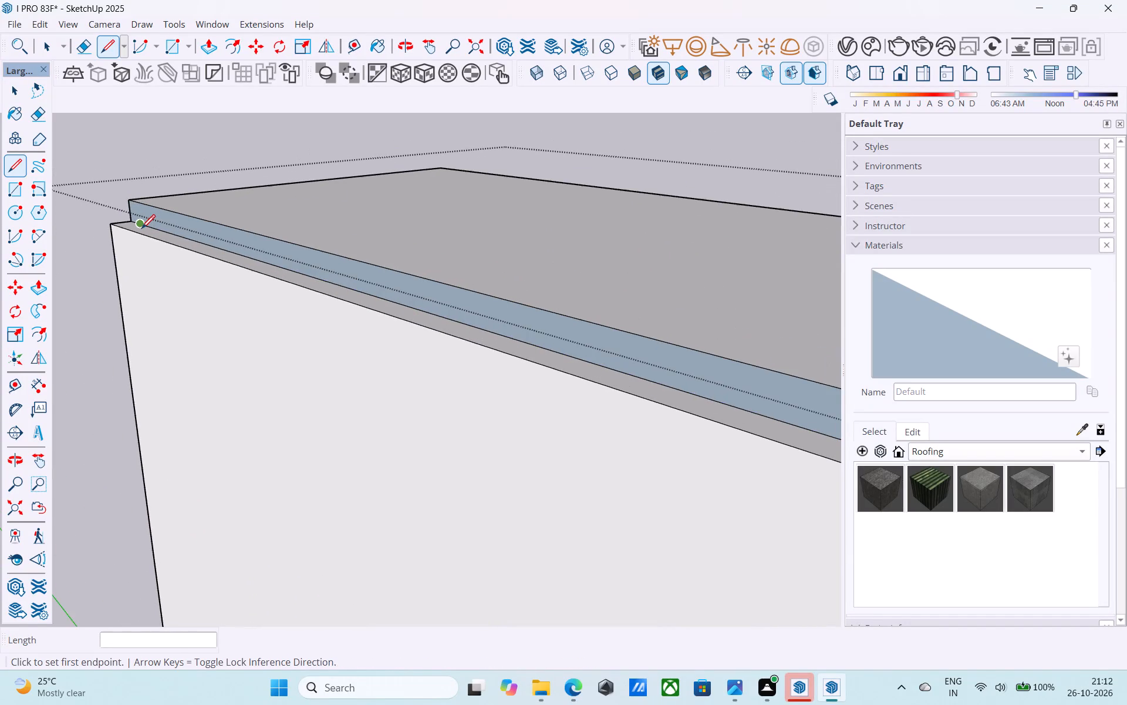
{"action": "scroll", "coordinate": [141, 230], "scroll_direction": "down", "scroll_amount": 7}
{"action": "scroll", "coordinate": [265, 255], "scroll_direction": "down", "scroll_amount": 5}
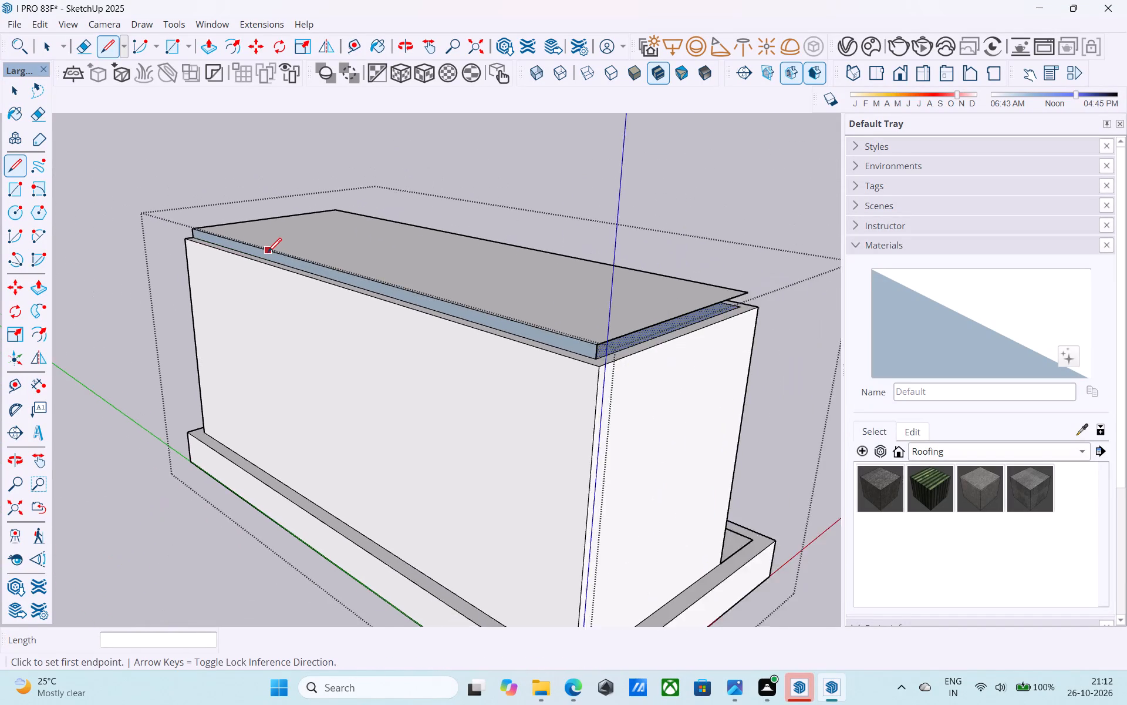
{"action": "middle_click_drag", "start_coordinate": [753, 224], "coordinate": [392, 164]}
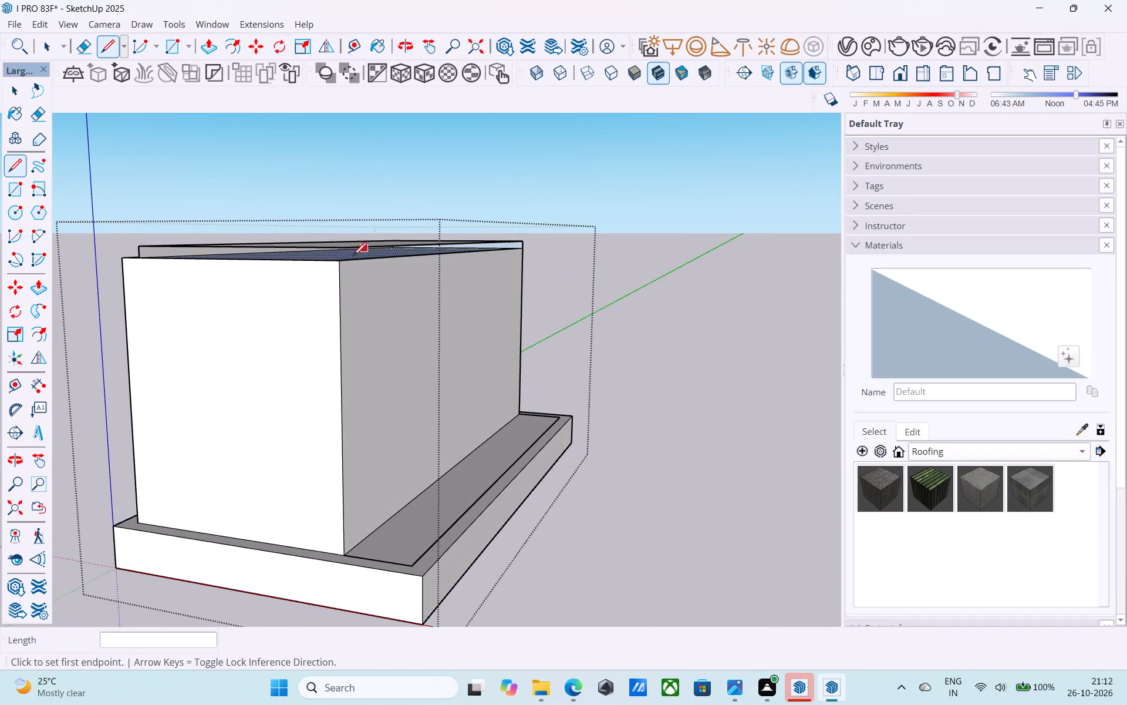
{"action": "scroll", "coordinate": [353, 257], "scroll_direction": "up", "scroll_amount": 1}
{"action": "middle_click_drag", "start_coordinate": [354, 264], "coordinate": [348, 327]}
{"action": "scroll", "coordinate": [339, 330], "scroll_direction": "up", "scroll_amount": 8}
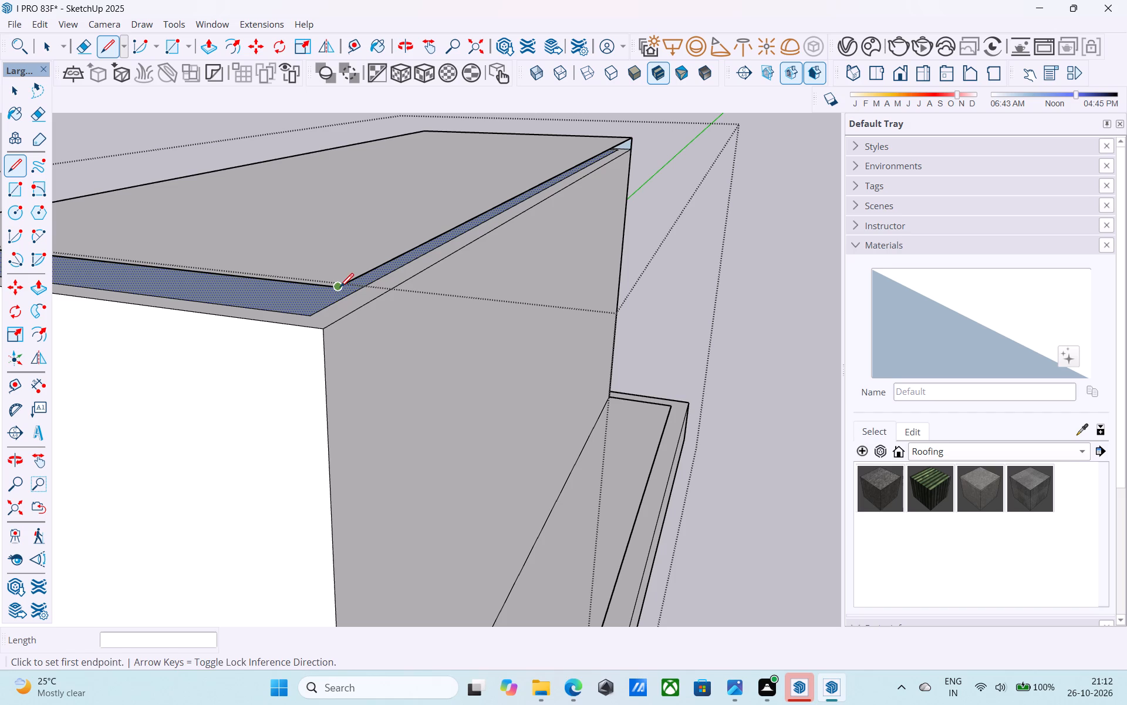
{"action": "left_click", "coordinate": [340, 288]}
{"action": "left_click", "coordinate": [338, 318]}
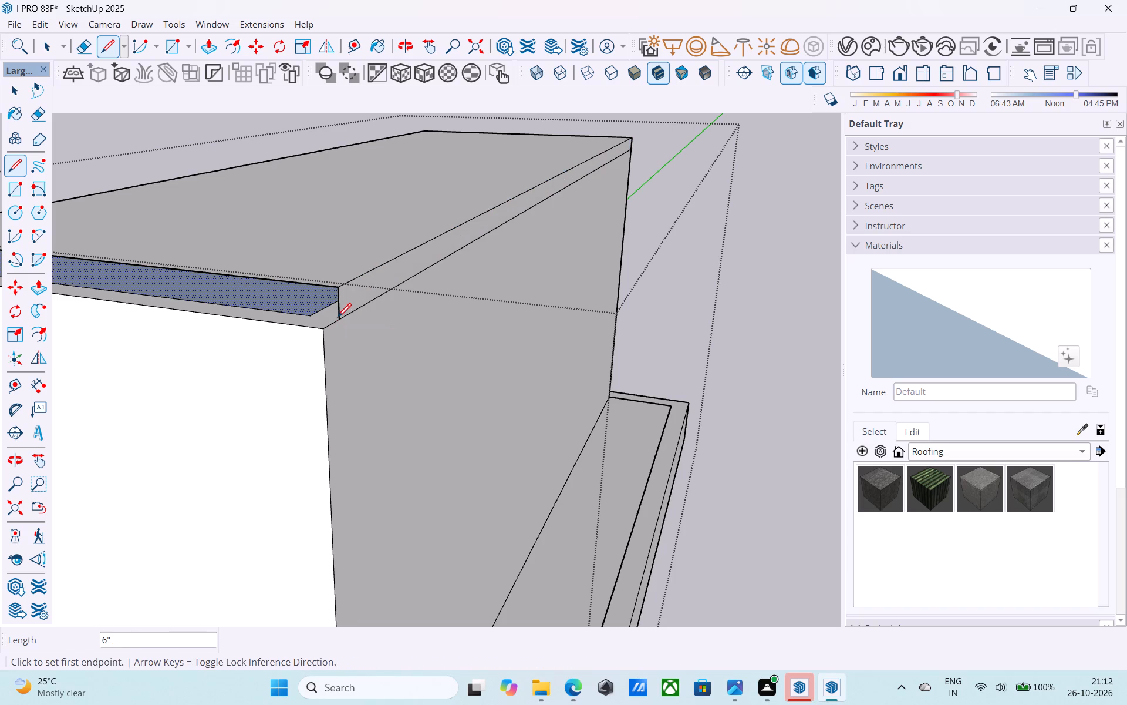
Draw a short line from that vertical line's foot across the wall top to the inner corner, closing the slab's end face.
{"action": "scroll", "coordinate": [353, 300], "scroll_direction": "down", "scroll_amount": 4}
{"action": "middle_click_drag", "start_coordinate": [378, 309], "coordinate": [486, 306]}
{"action": "scroll", "coordinate": [508, 309], "scroll_direction": "down", "scroll_amount": 3}
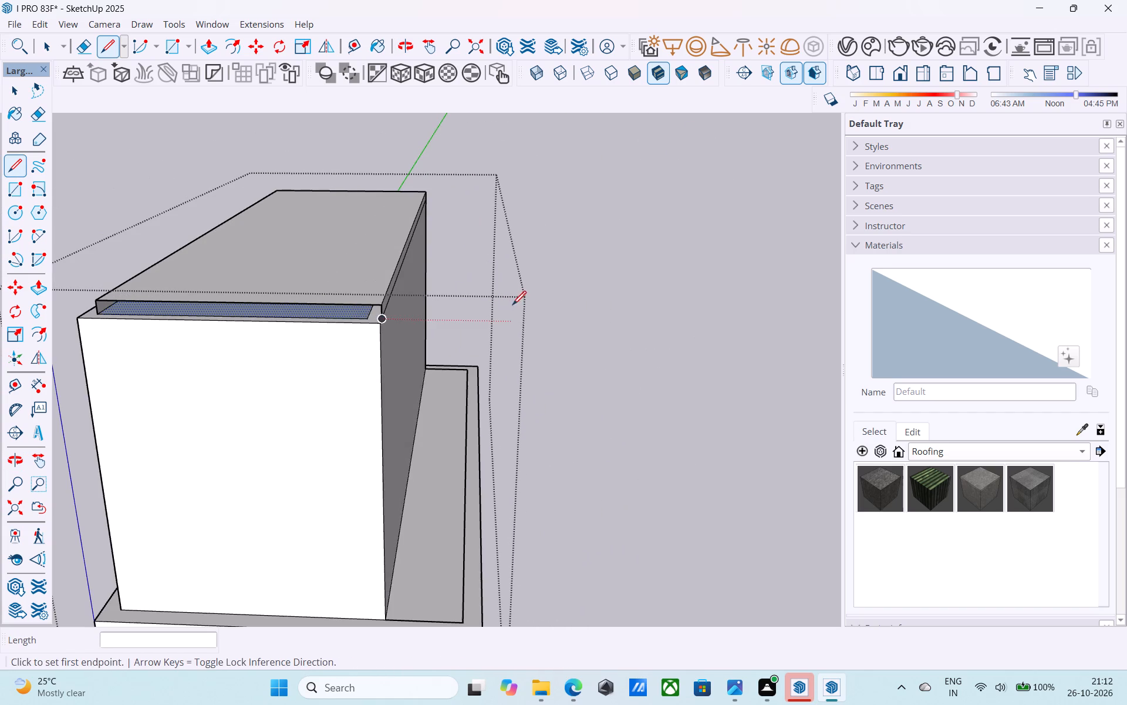
{"action": "middle_click_drag", "start_coordinate": [320, 225], "coordinate": [563, 260]}
{"action": "scroll", "coordinate": [693, 351], "scroll_direction": "up", "scroll_amount": 8}
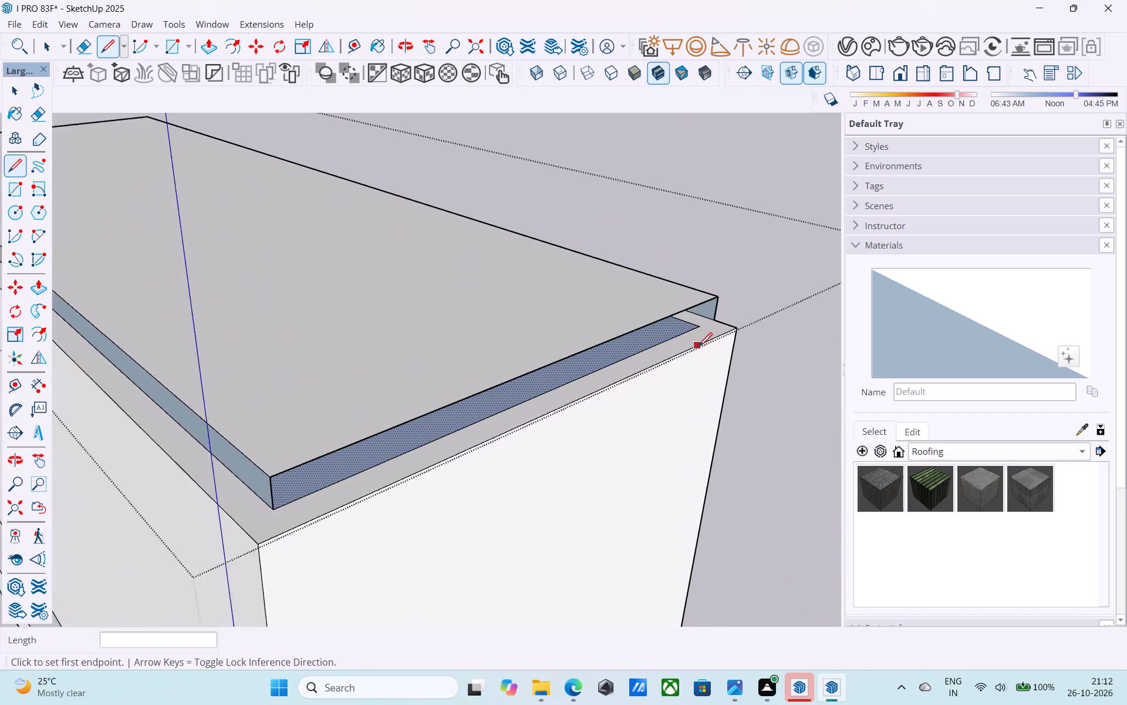
{"action": "scroll", "coordinate": [699, 348], "scroll_direction": "up", "scroll_amount": 3}
{"action": "left_click", "coordinate": [719, 309]}
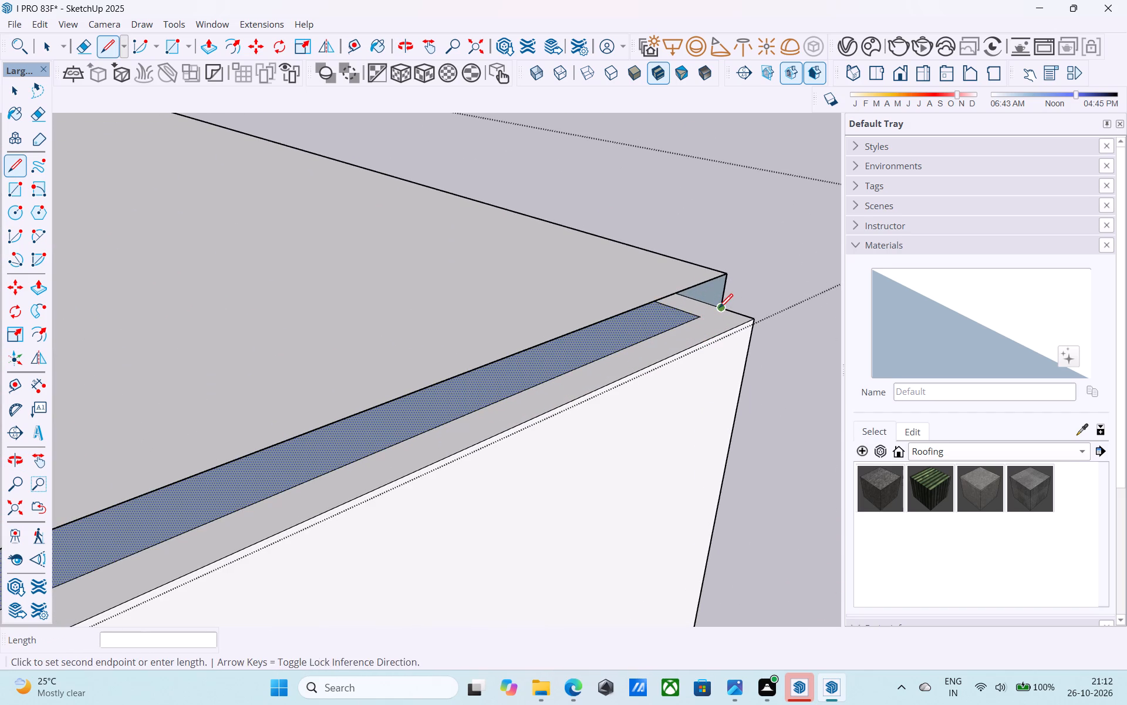
{"action": "left_click", "coordinate": [705, 311]}
{"action": "scroll", "coordinate": [706, 309], "scroll_direction": "down", "scroll_amount": 5}
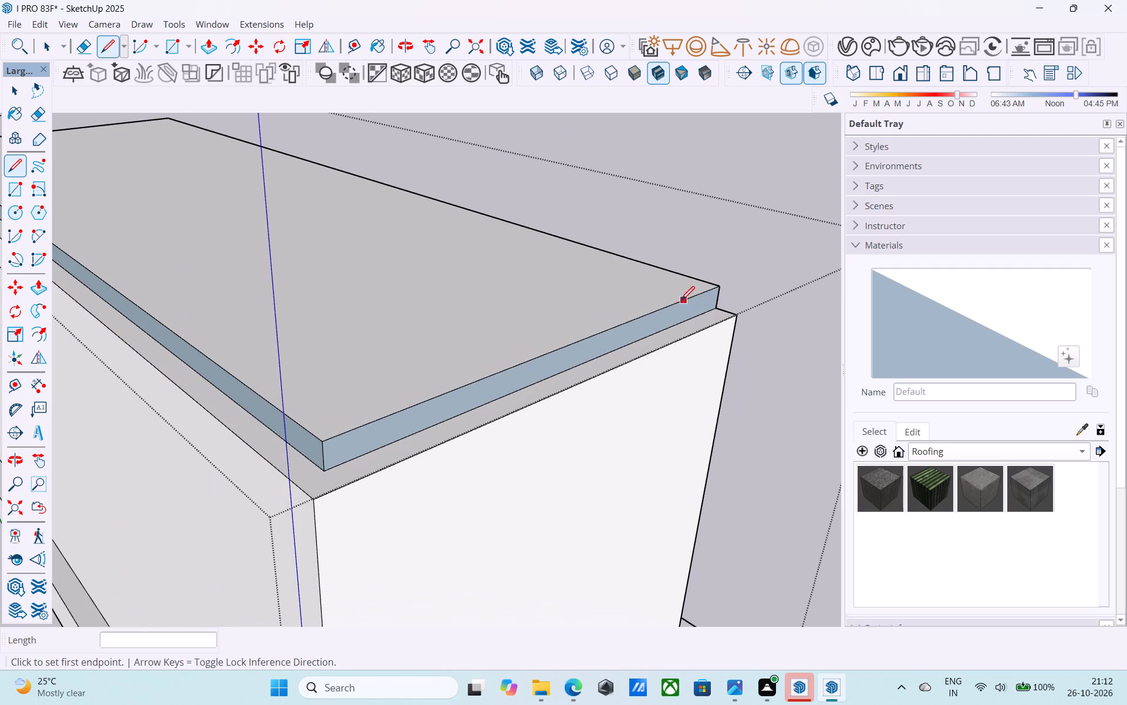
{"action": "key", "text": "space"}
Reverse the slab's long side face and adjoining end face so their front sides point outward.
{"action": "middle_click_drag", "start_coordinate": [277, 419], "coordinate": [351, 312]}
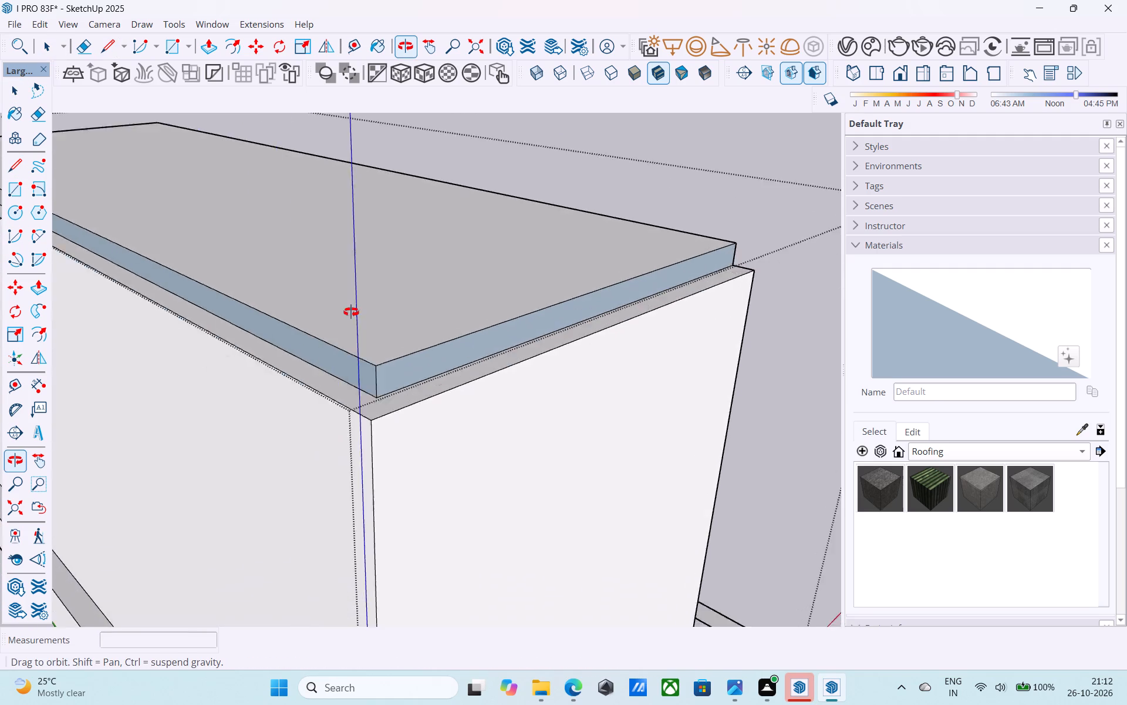
{"action": "middle_click_drag", "start_coordinate": [351, 312], "coordinate": [356, 298]}
{"action": "scroll", "coordinate": [366, 343], "scroll_direction": "up", "scroll_amount": 4}
{"action": "left_click", "coordinate": [367, 376]}
{"action": "right_click", "coordinate": [367, 376]}
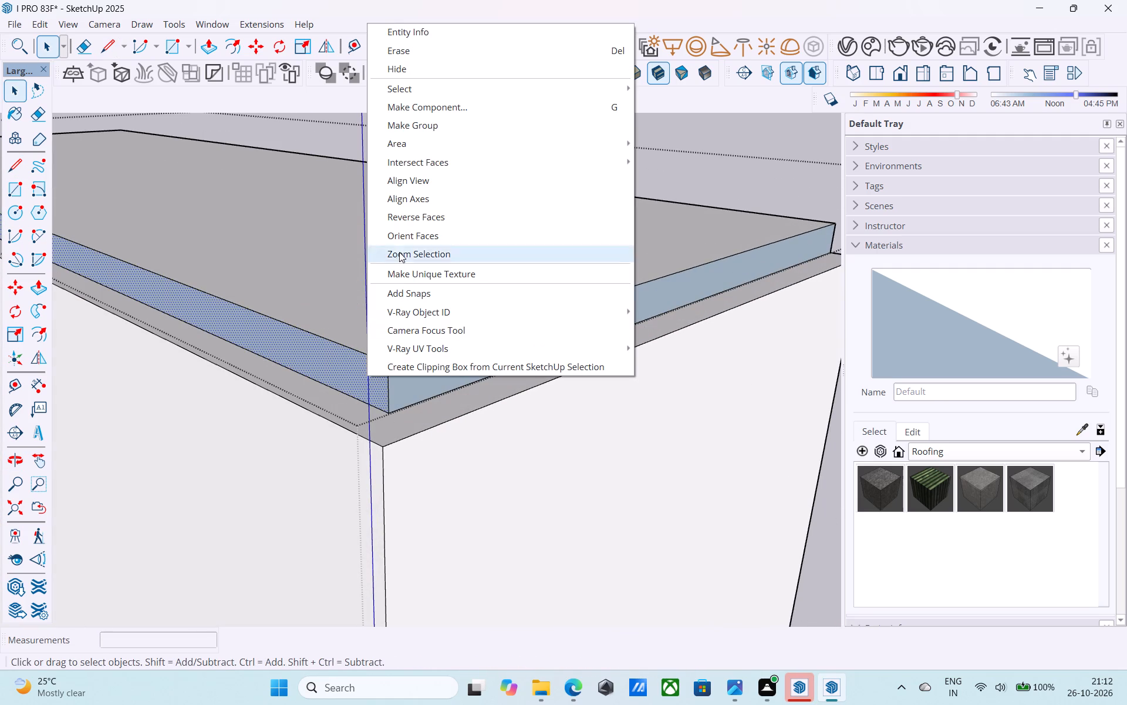
{"action": "left_click", "coordinate": [413, 213]}
{"action": "left_click", "coordinate": [411, 367]}
{"action": "right_click", "coordinate": [411, 367]}
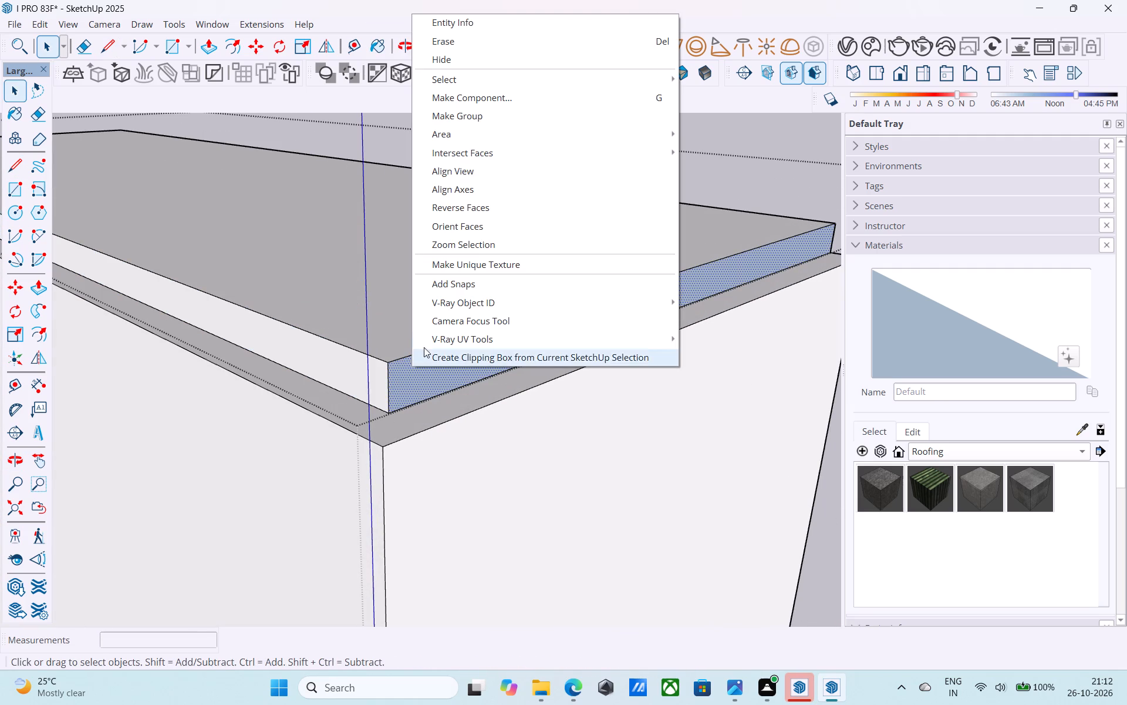
{"action": "left_click", "coordinate": [480, 207]}
Examine the roof slab from all around, checking how its sides line up with the walls.
{"action": "scroll", "coordinate": [480, 207], "scroll_direction": "down", "scroll_amount": 8}
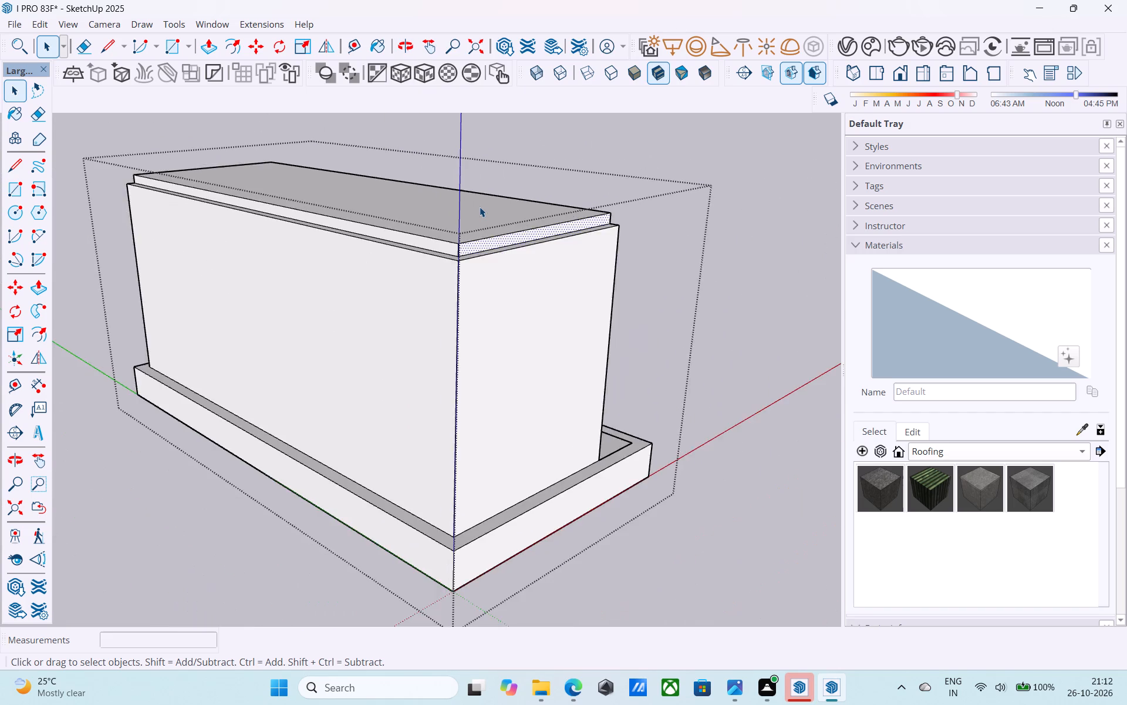
{"action": "scroll", "coordinate": [480, 207], "scroll_direction": "down", "scroll_amount": 5}
{"action": "middle_click_drag", "start_coordinate": [387, 253], "coordinate": [788, 286]}
{"action": "middle_click_drag", "start_coordinate": [541, 277], "coordinate": [840, 282]}
{"action": "scroll", "coordinate": [766, 264], "scroll_direction": "down", "scroll_amount": 5}
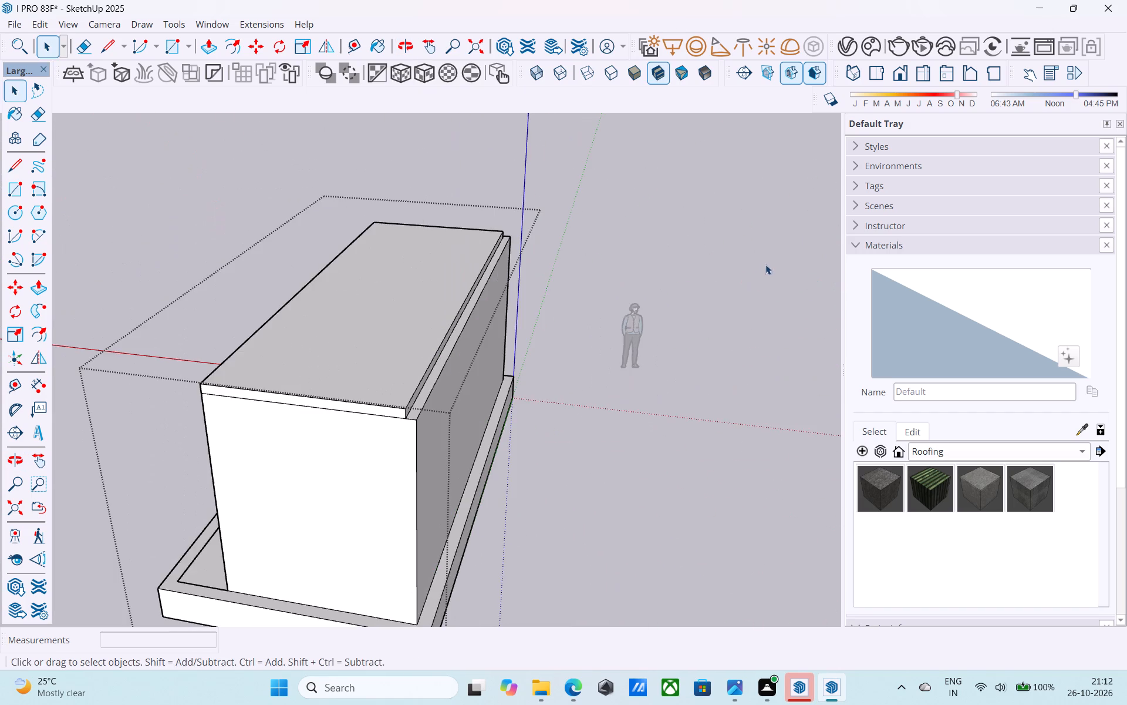
{"action": "middle_click_drag", "start_coordinate": [484, 292], "coordinate": [735, 293]}
{"action": "middle_click_drag", "start_coordinate": [563, 313], "coordinate": [188, 311]}
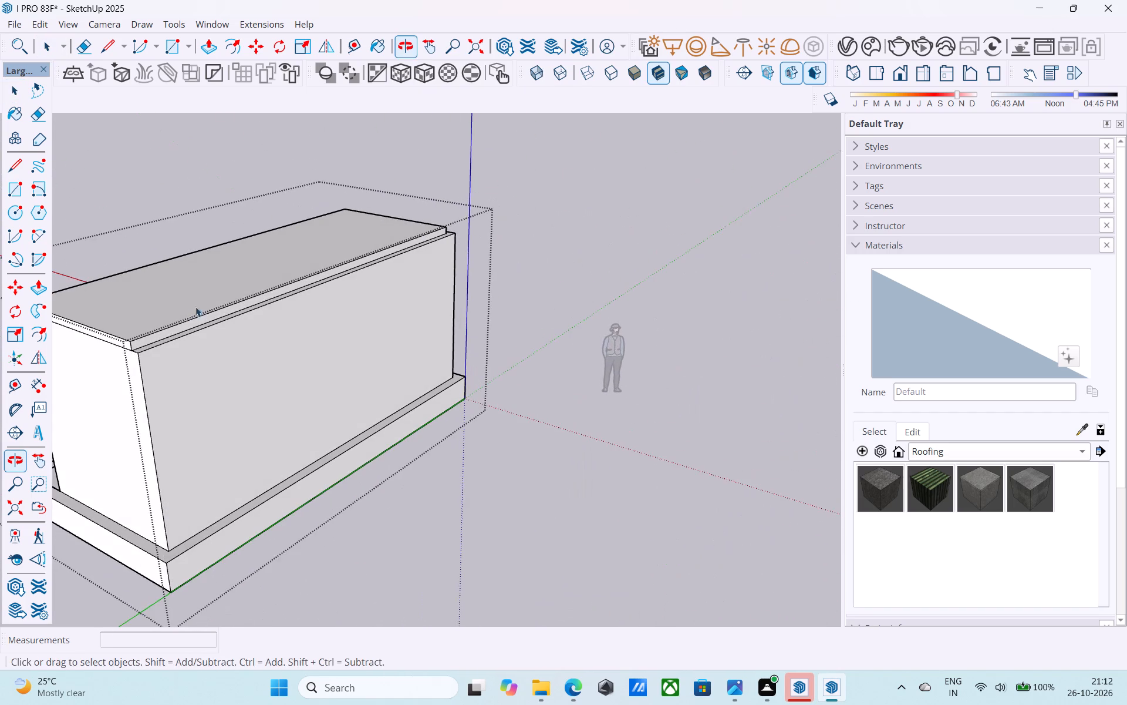
{"action": "middle_click_drag", "start_coordinate": [345, 287], "coordinate": [76, 287]}
{"action": "middle_click_drag", "start_coordinate": [418, 270], "coordinate": [121, 318]}
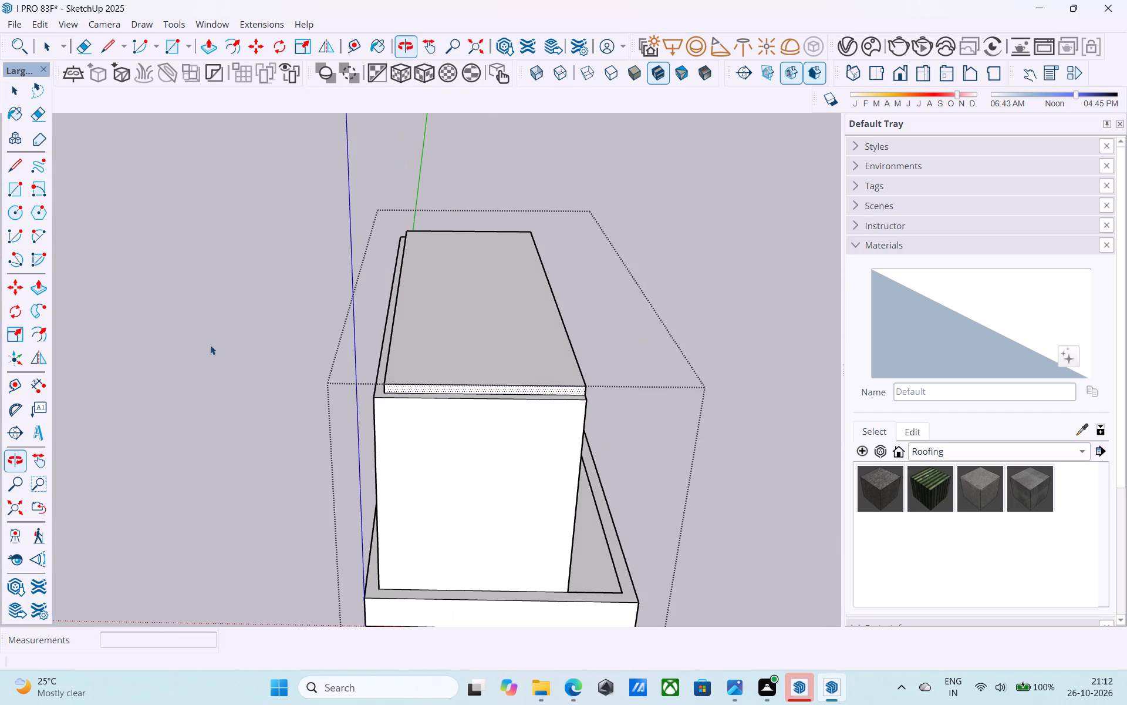
Push/Pull the slab's recessed end face outward 6" until it is flush with the end wall.
{"action": "middle_click_drag", "start_coordinate": [381, 397], "coordinate": [548, 297], "text": "shift"}
{"action": "scroll", "coordinate": [548, 297], "scroll_direction": "up", "scroll_amount": 5}
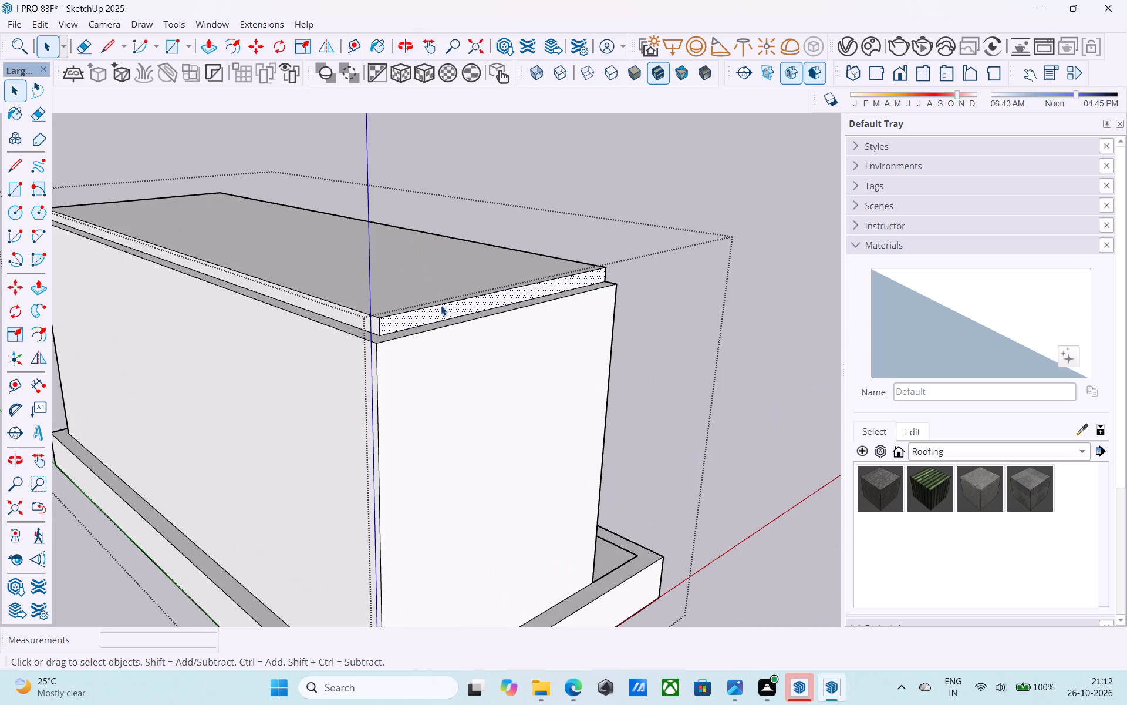
{"action": "key", "text": "p"}
{"action": "left_click", "coordinate": [441, 305]}
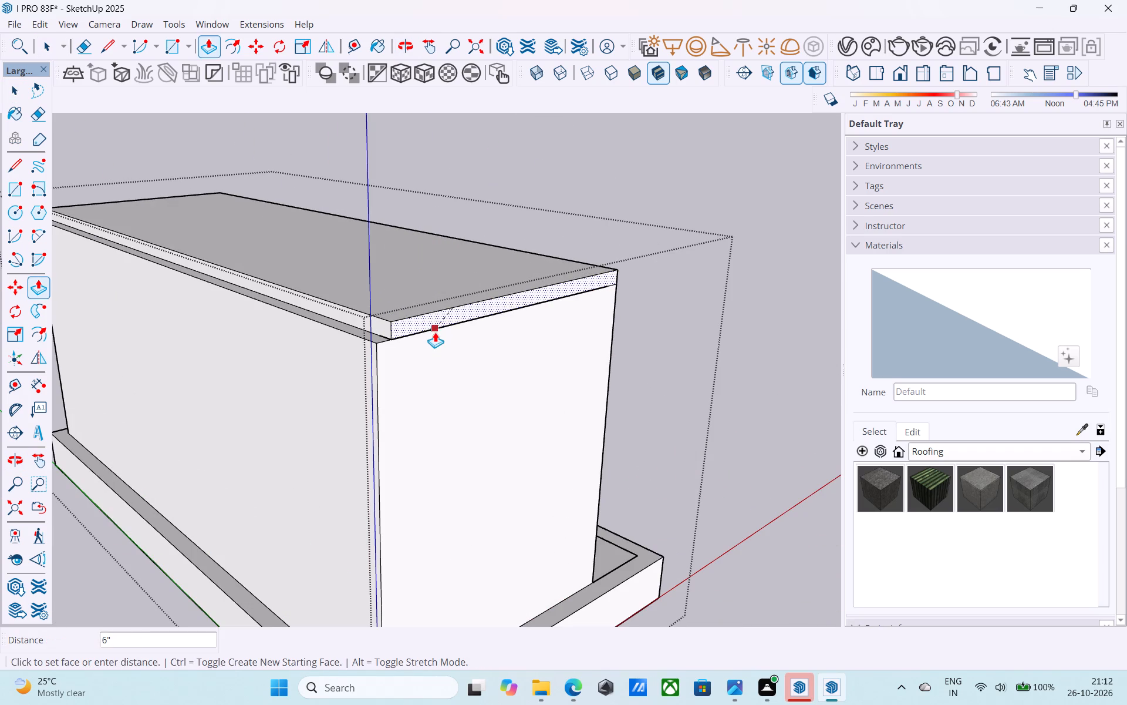
{"action": "left_click", "coordinate": [435, 332]}
{"action": "key", "text": "space"}
Push/Pull the slab's recessed long side face outward until it is flush with the long wall's outer face.
{"action": "left_click", "coordinate": [353, 312]}
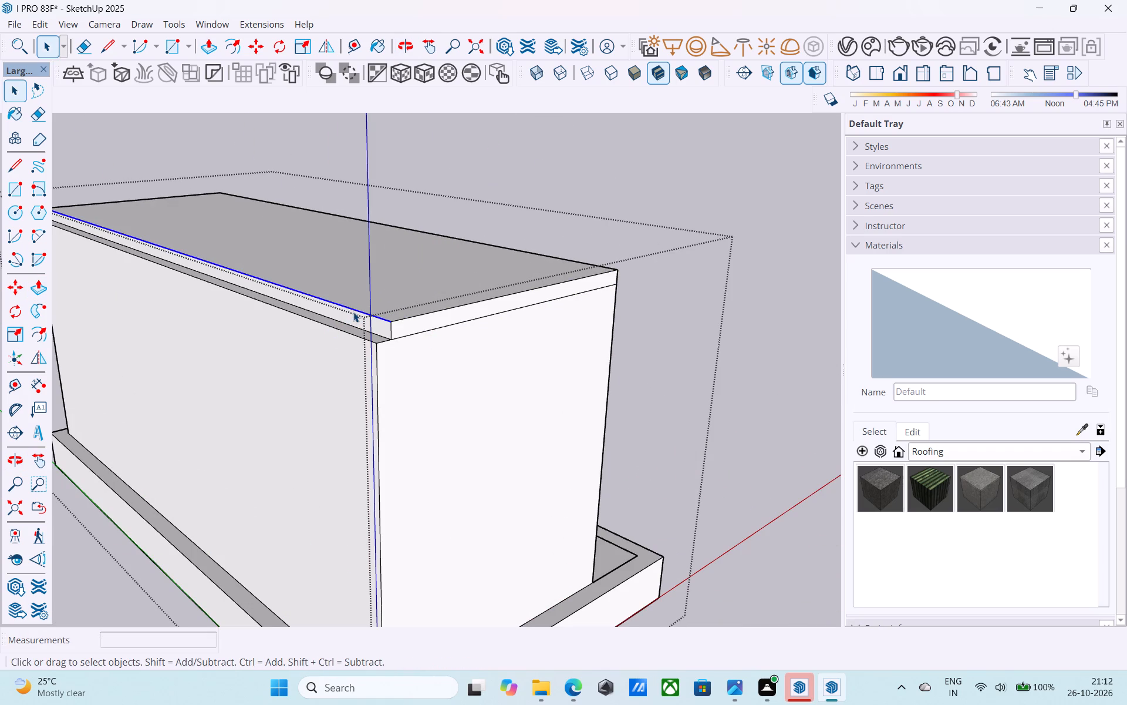
{"action": "key", "text": "p"}
{"action": "left_click", "coordinate": [355, 311]}
{"action": "left_click", "coordinate": [338, 343]}
{"action": "key", "text": "space"}
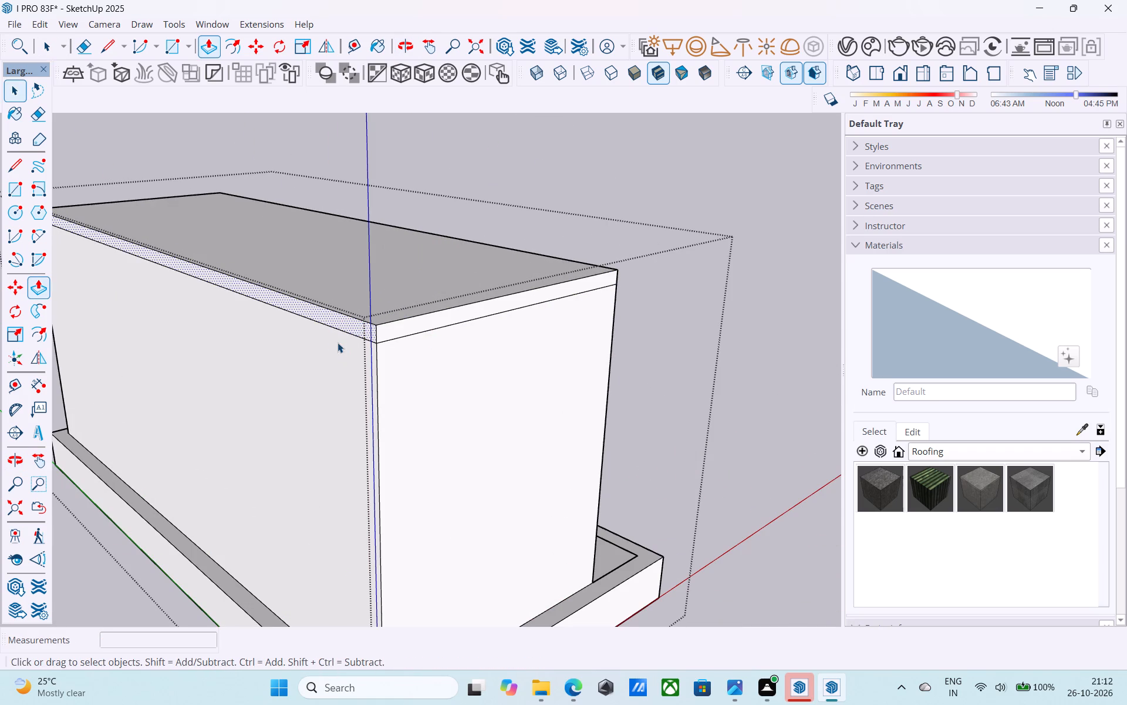
Examine the completed roof slab and the building from several sides and heights.
{"action": "scroll", "coordinate": [511, 314], "scroll_direction": "down", "scroll_amount": 5}
{"action": "middle_click_drag", "start_coordinate": [581, 301], "coordinate": [151, 321]}
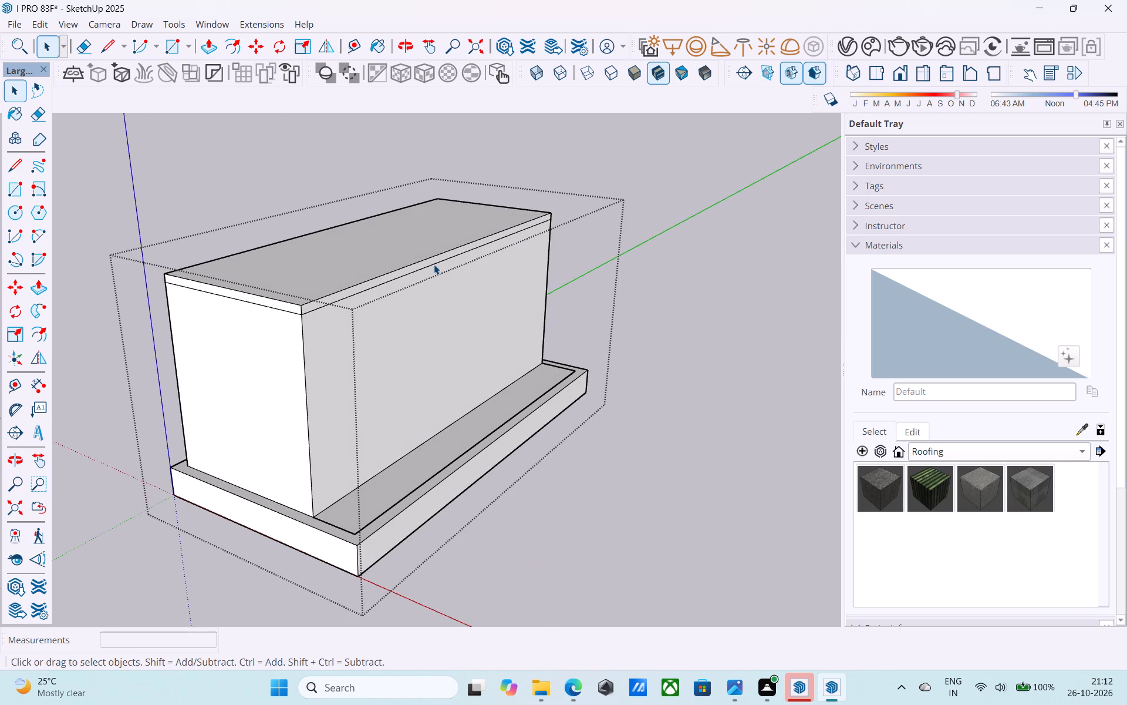
{"action": "middle_click_drag", "start_coordinate": [434, 264], "coordinate": [257, 253], "text": "shift"}
{"action": "middle_click_drag", "start_coordinate": [430, 274], "coordinate": [460, 218]}
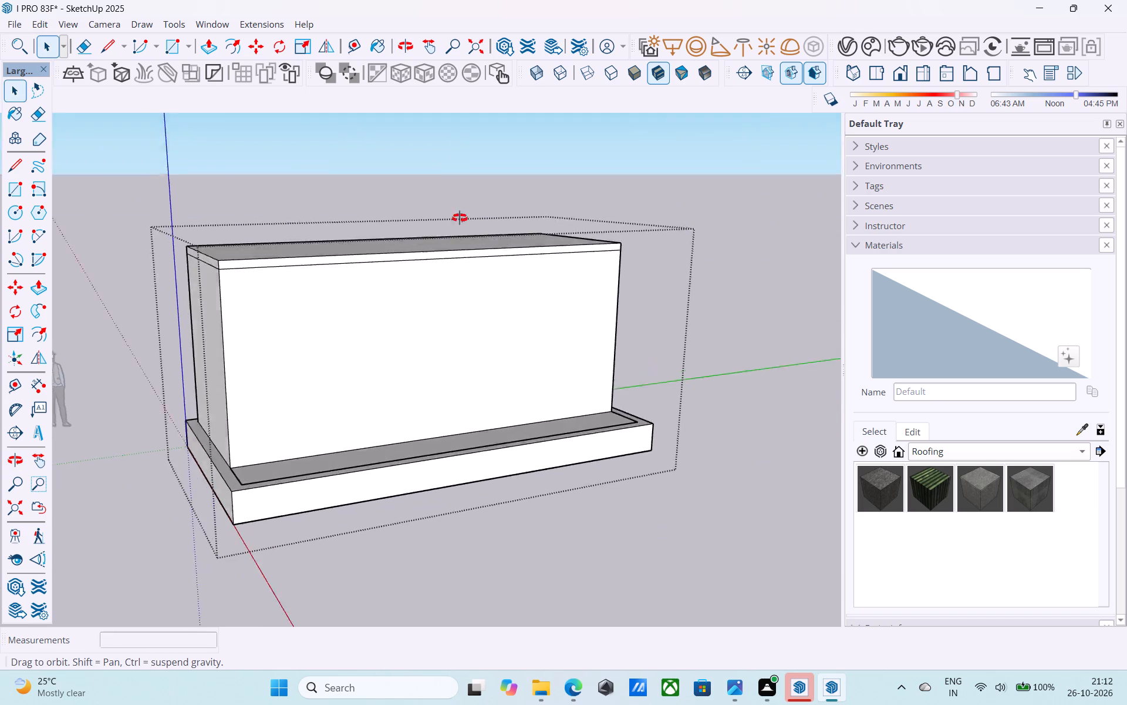
{"action": "middle_click_drag", "start_coordinate": [460, 218], "coordinate": [488, 286]}
{"action": "middle_click_drag", "start_coordinate": [436, 258], "coordinate": [451, 291], "text": "shift"}
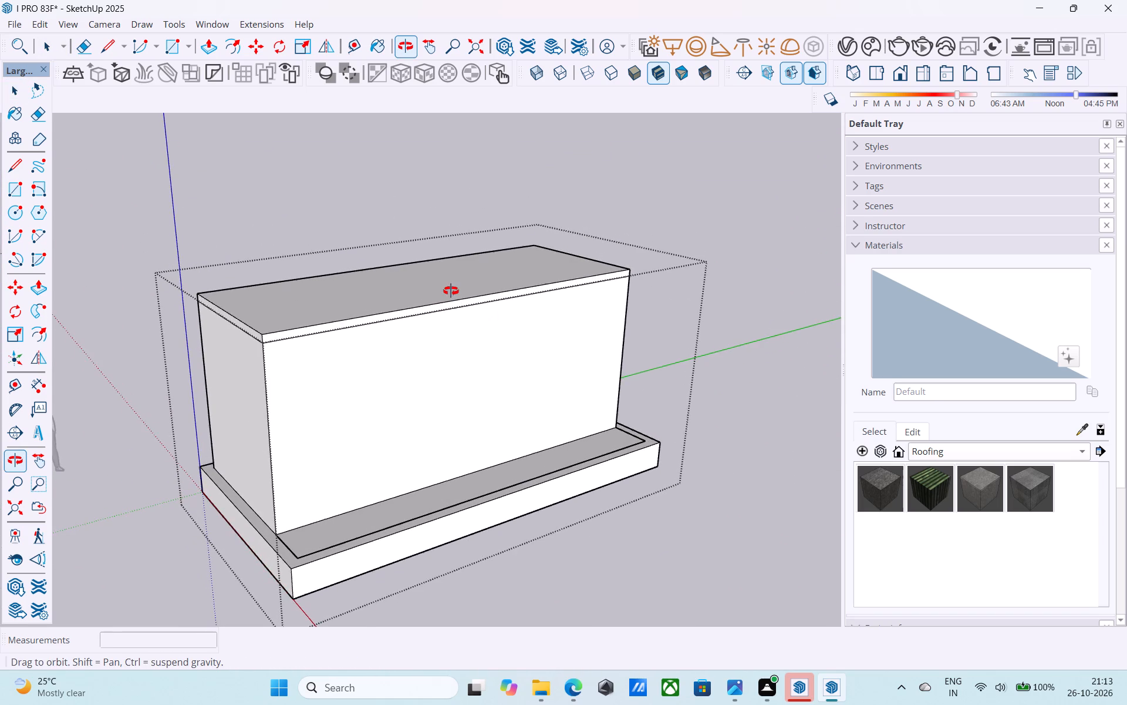
{"action": "middle_click_drag", "start_coordinate": [451, 291], "coordinate": [458, 236], "text": "shift"}
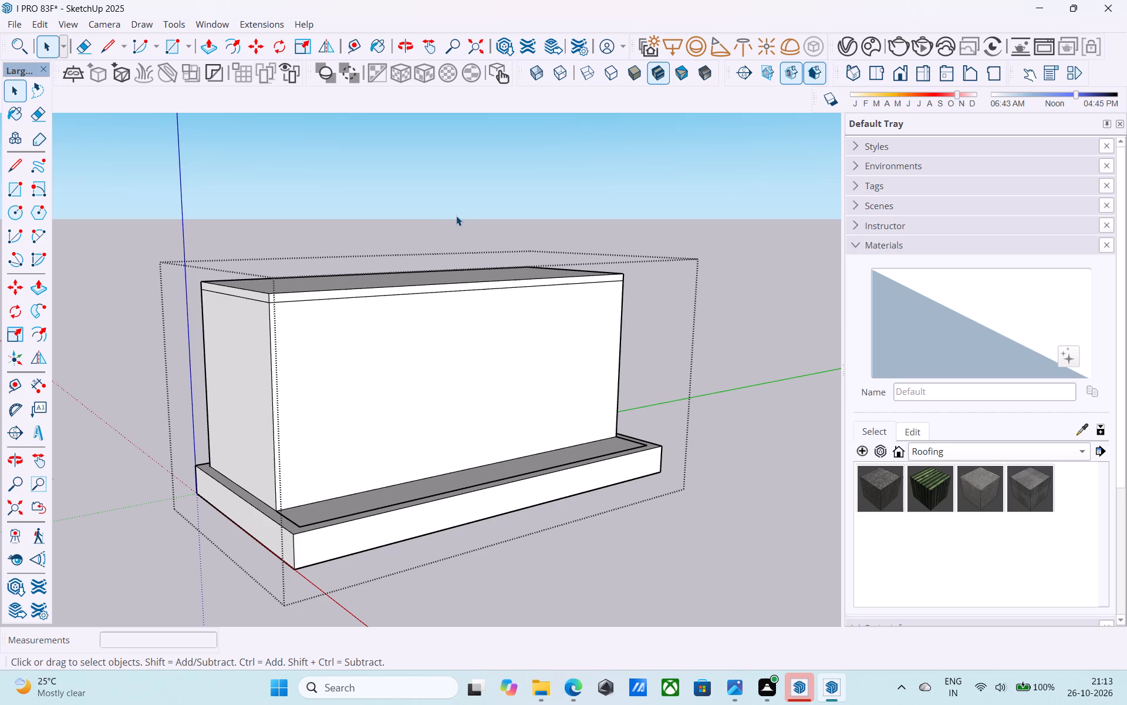
{"action": "middle_click_drag", "start_coordinate": [456, 216], "coordinate": [450, 216]}
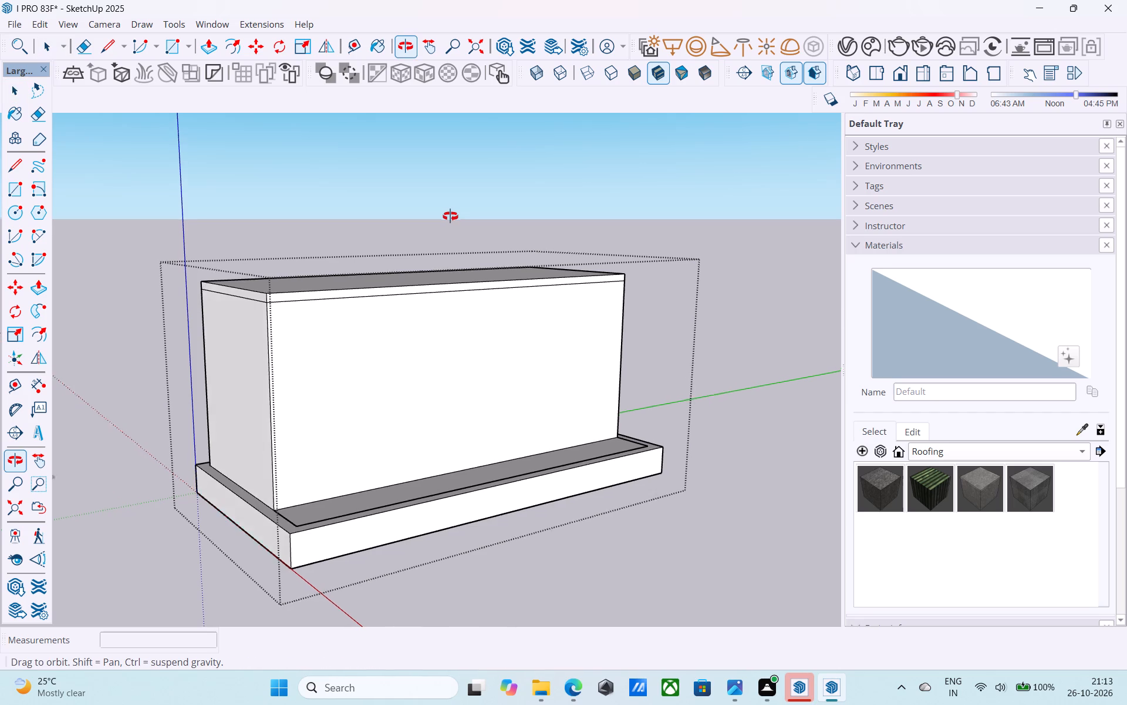
{"action": "middle_click_drag", "start_coordinate": [450, 216], "coordinate": [444, 228]}
{"action": "middle_click_drag", "start_coordinate": [433, 230], "coordinate": [447, 274]}
{"action": "middle_click_drag", "start_coordinate": [446, 270], "coordinate": [426, 257]}
Push/Pull the roof slab's top face upward by 3".
{"action": "scroll", "coordinate": [335, 294], "scroll_direction": "up", "scroll_amount": 4}
{"action": "middle_click_drag", "start_coordinate": [332, 286], "coordinate": [347, 328]}
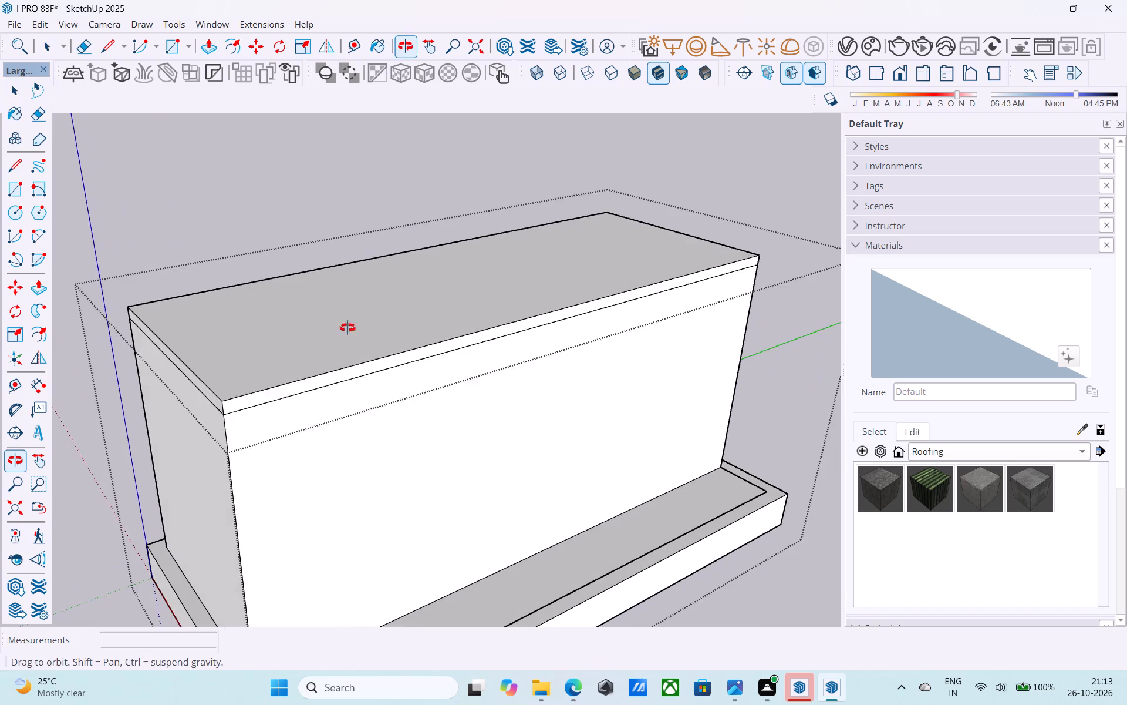
{"action": "middle_click_drag", "start_coordinate": [347, 328], "coordinate": [349, 334]}
{"action": "left_click", "coordinate": [303, 348]}
{"action": "scroll", "coordinate": [303, 348], "scroll_direction": "up", "scroll_amount": 1}
{"action": "key", "text": "p"}
{"action": "left_click", "coordinate": [303, 348]}
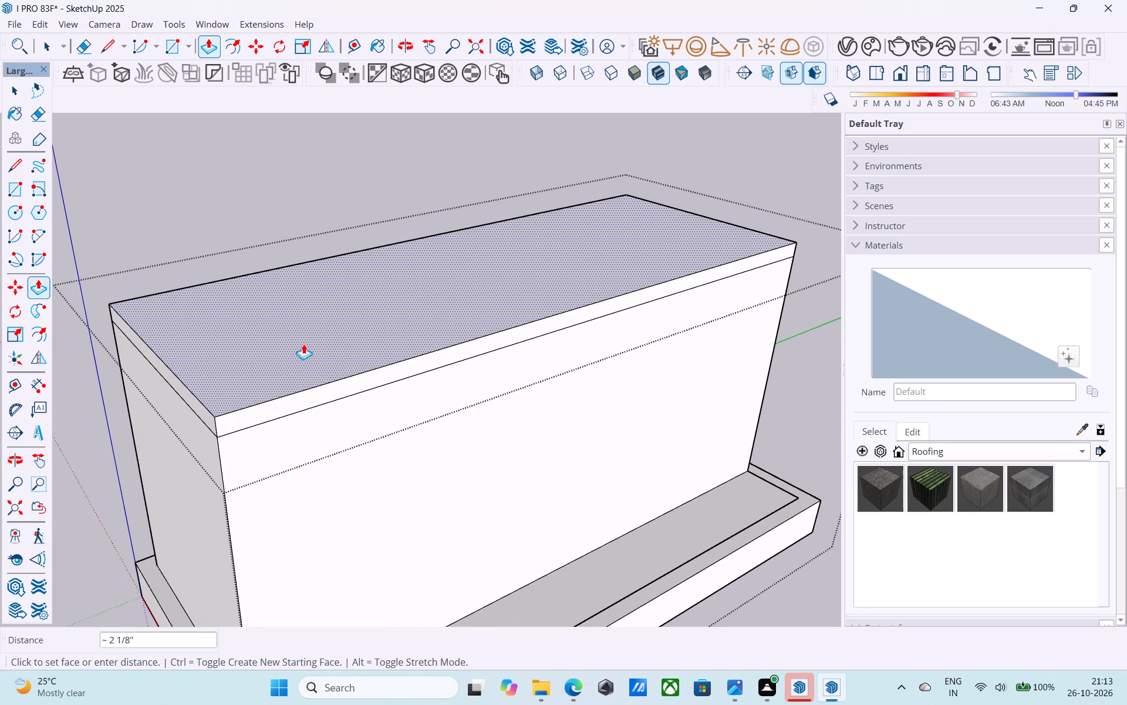
{"action": "key", "text": "3"}
{"action": "key", "text": "shift+quotedbl"}
{"action": "key", "text": "Return"}
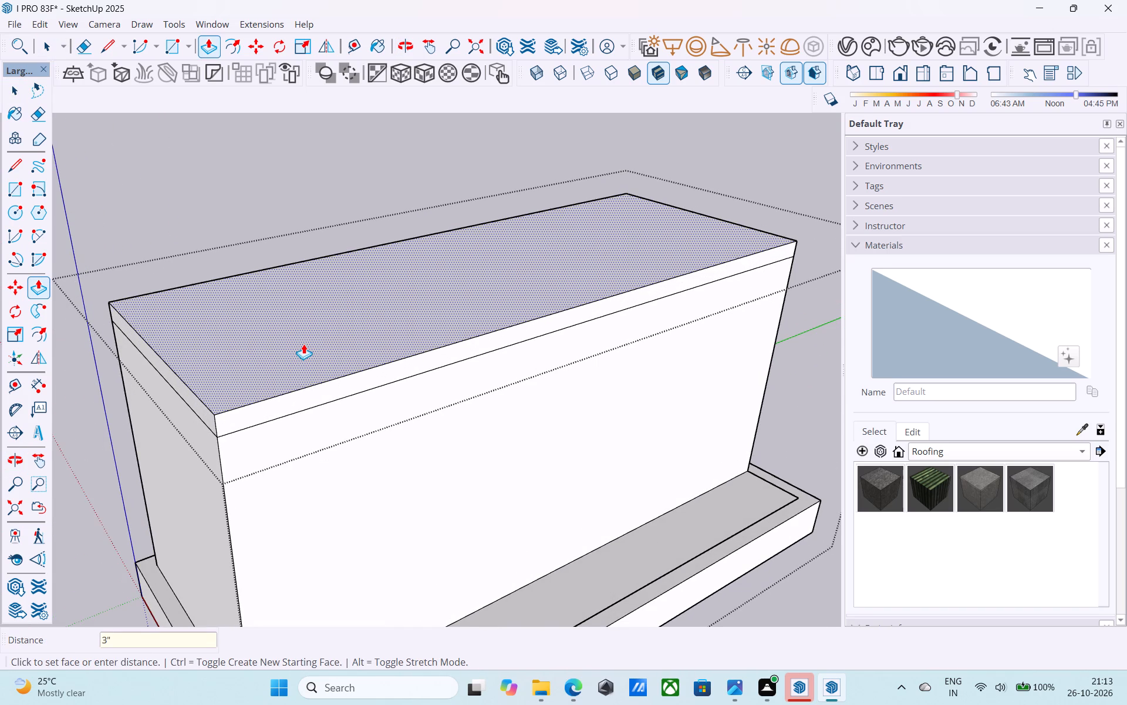
{"action": "key", "text": "space"}
Offset the outline of the roof slab's top face inward by 6".
{"action": "scroll", "coordinate": [308, 341], "scroll_direction": "down", "scroll_amount": 9}
{"action": "middle_click_drag", "start_coordinate": [306, 333], "coordinate": [254, 356]}
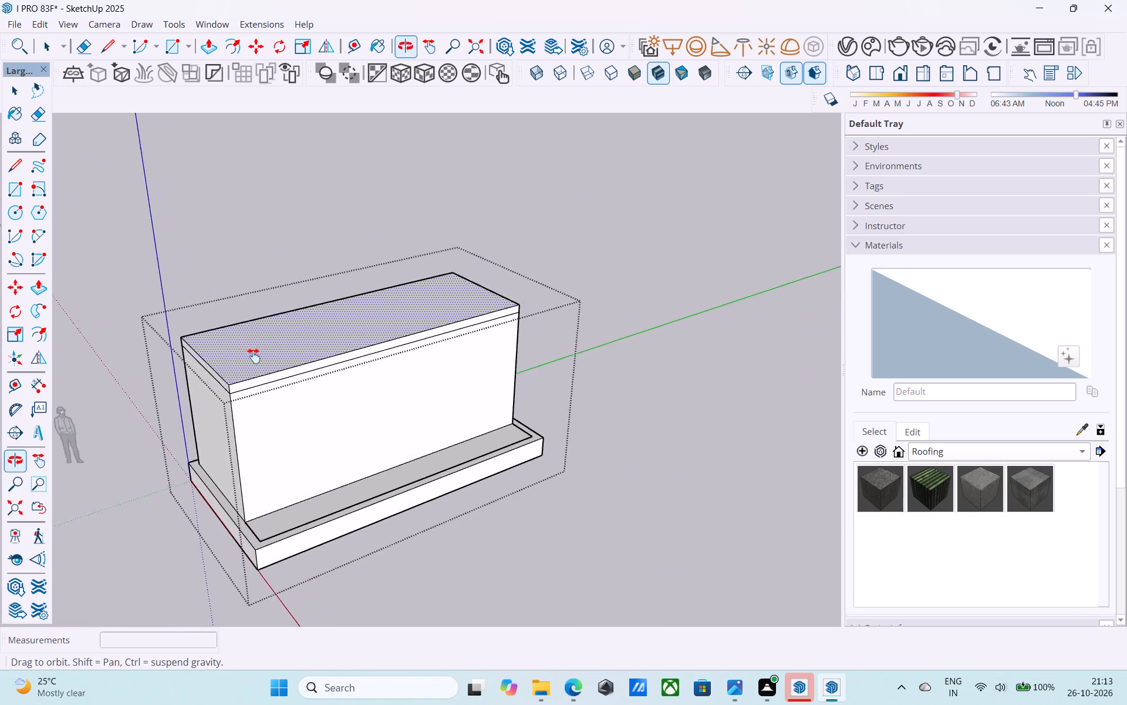
{"action": "middle_click_drag", "start_coordinate": [254, 356], "coordinate": [226, 384]}
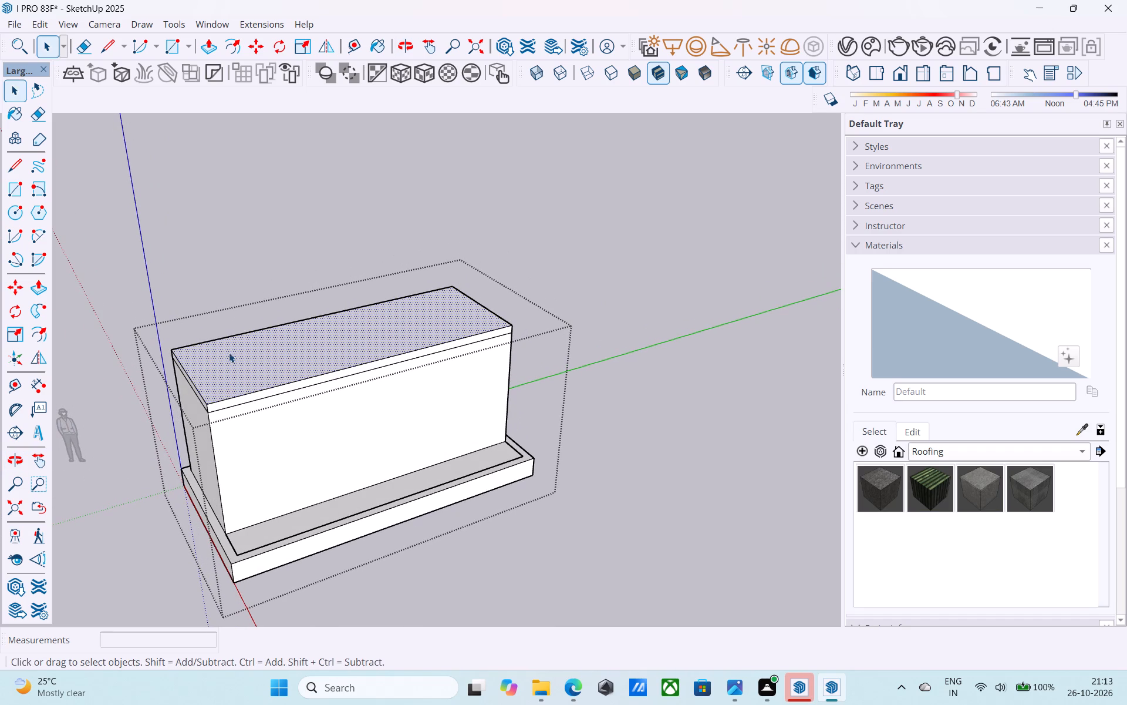
{"action": "middle_click_drag", "start_coordinate": [229, 349], "coordinate": [216, 294]}
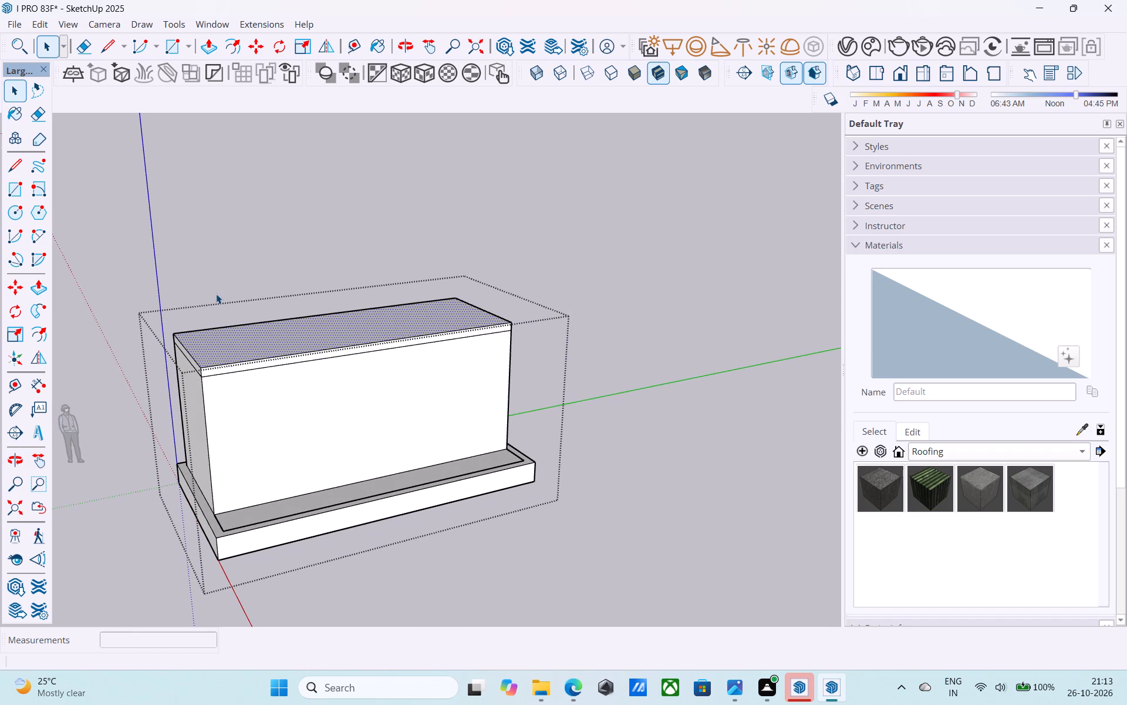
{"action": "middle_click_drag", "start_coordinate": [216, 294], "coordinate": [271, 413]}
{"action": "scroll", "coordinate": [276, 382], "scroll_direction": "up", "scroll_amount": 3}
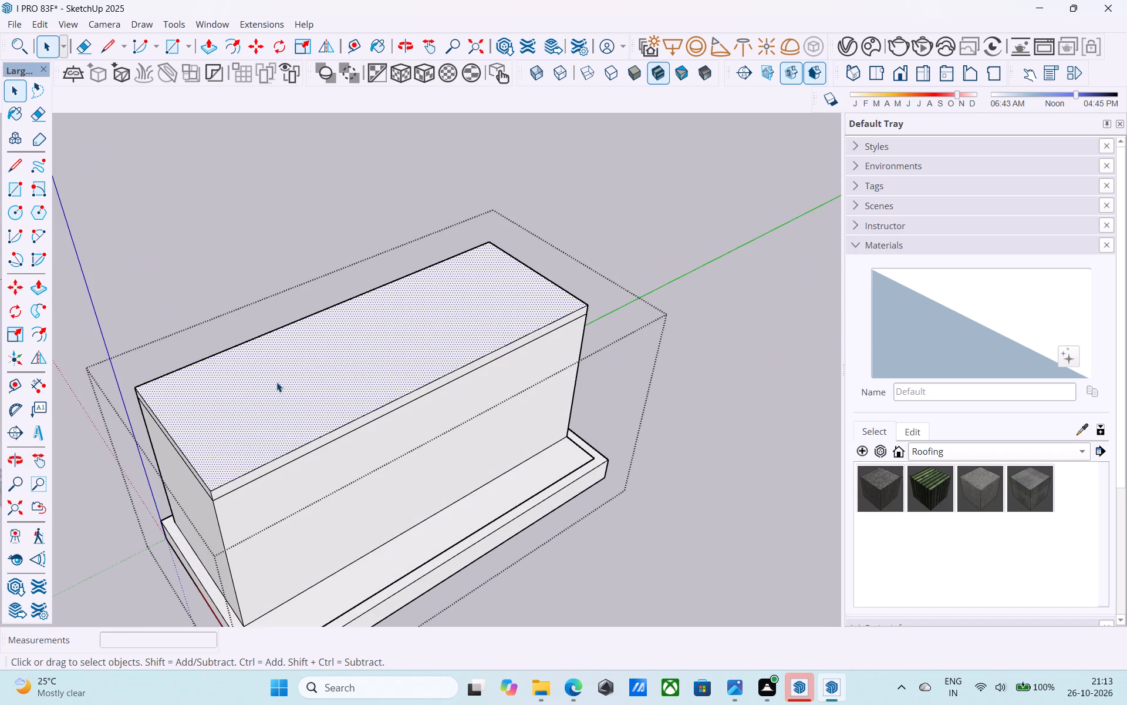
{"action": "key", "text": "f"}
{"action": "left_click", "coordinate": [276, 382]}
{"action": "key", "text": "6"}
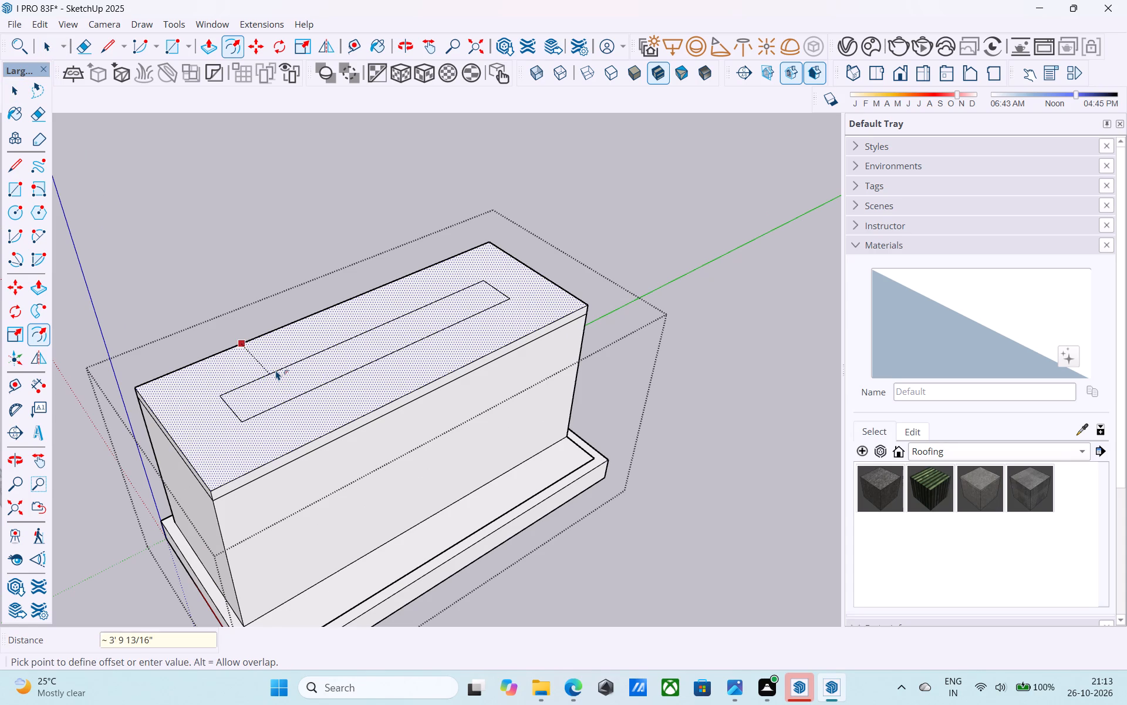
{"action": "key", "text": "shift+quotedbl"}
{"action": "key", "text": "Return"}
{"action": "key", "text": "space"}
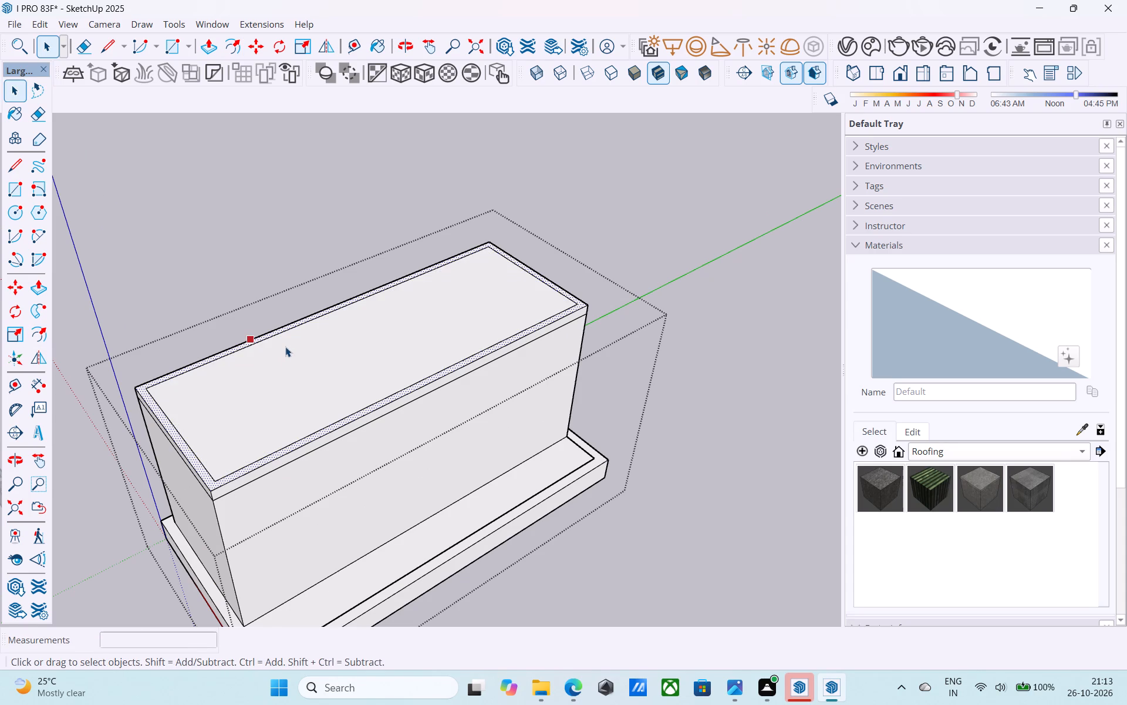
Draw a 9' 6" line across the inset roof face, joining the midpoints of its two long edges.
{"action": "scroll", "coordinate": [285, 346], "scroll_direction": "down", "scroll_amount": 5}
{"action": "middle_click_drag", "start_coordinate": [285, 346], "coordinate": [204, 362], "text": "shift"}
{"action": "middle_click_drag", "start_coordinate": [349, 371], "coordinate": [287, 399]}
{"action": "scroll", "coordinate": [345, 384], "scroll_direction": "up", "scroll_amount": 1}
{"action": "key", "text": "l"}
{"action": "scroll", "coordinate": [352, 336], "scroll_direction": "up", "scroll_amount": 6}
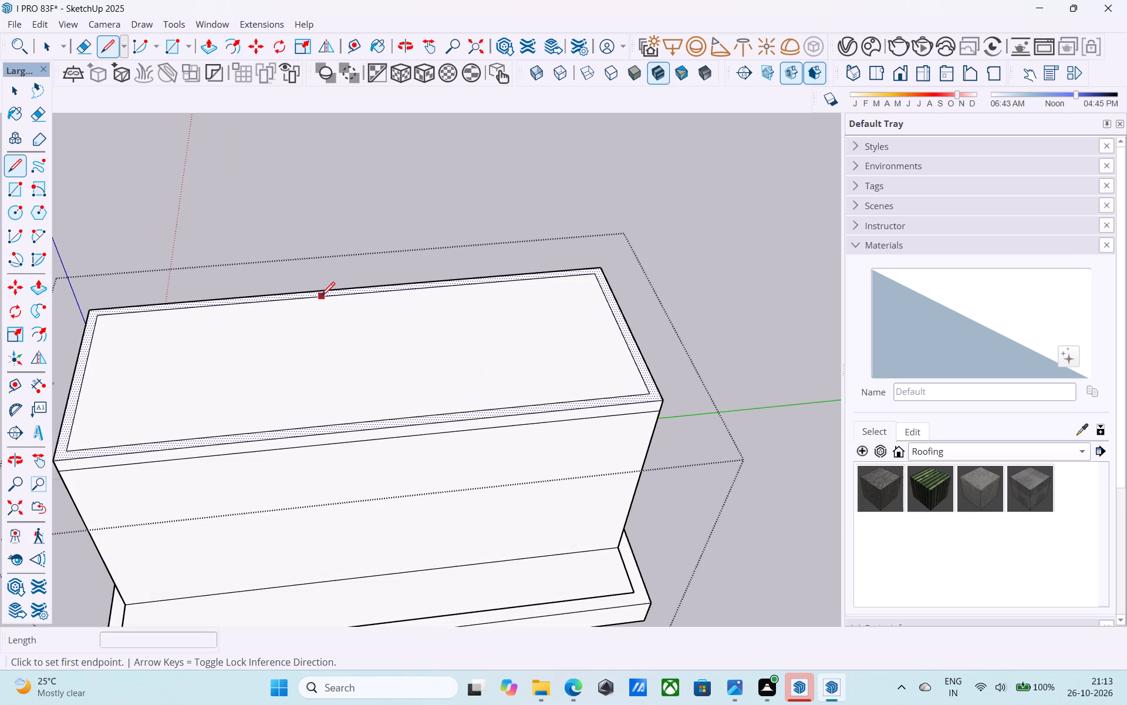
{"action": "left_click", "coordinate": [354, 294]}
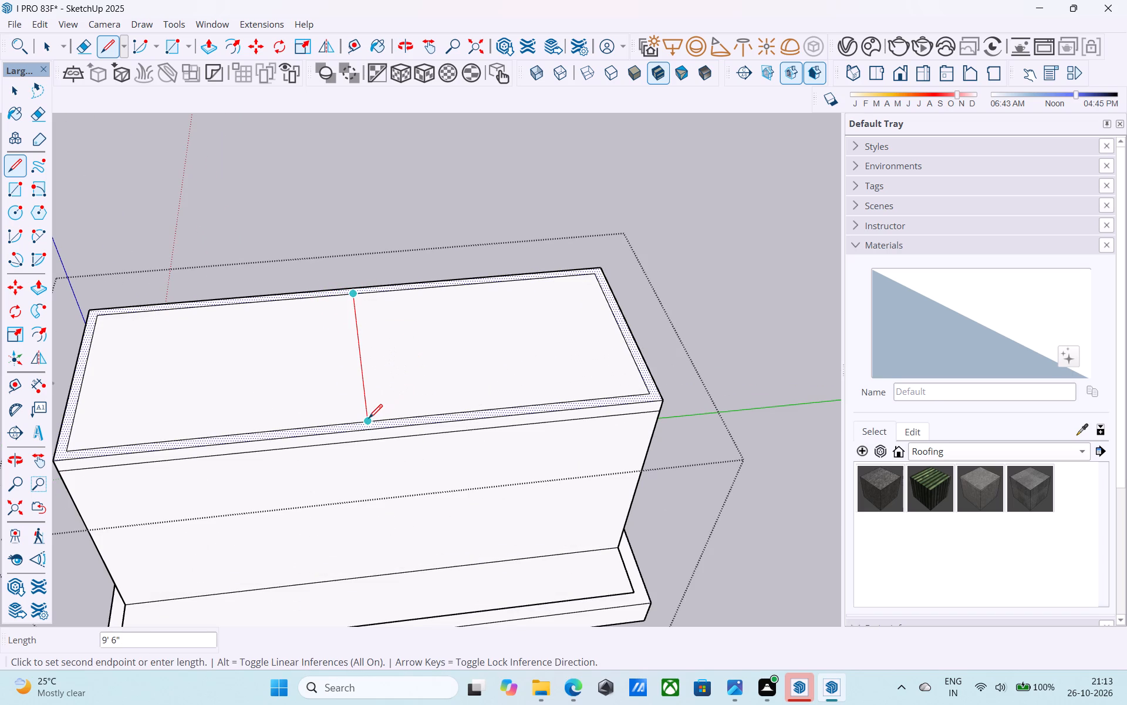
{"action": "left_click", "coordinate": [369, 419]}
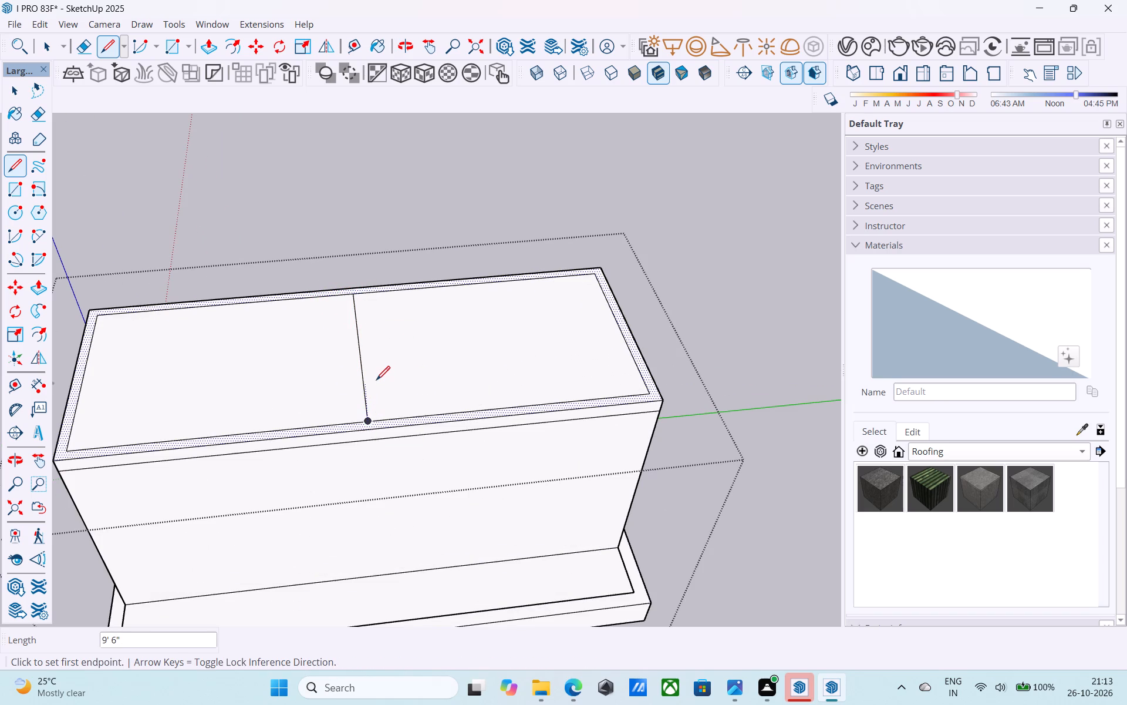
{"action": "key", "text": "space"}
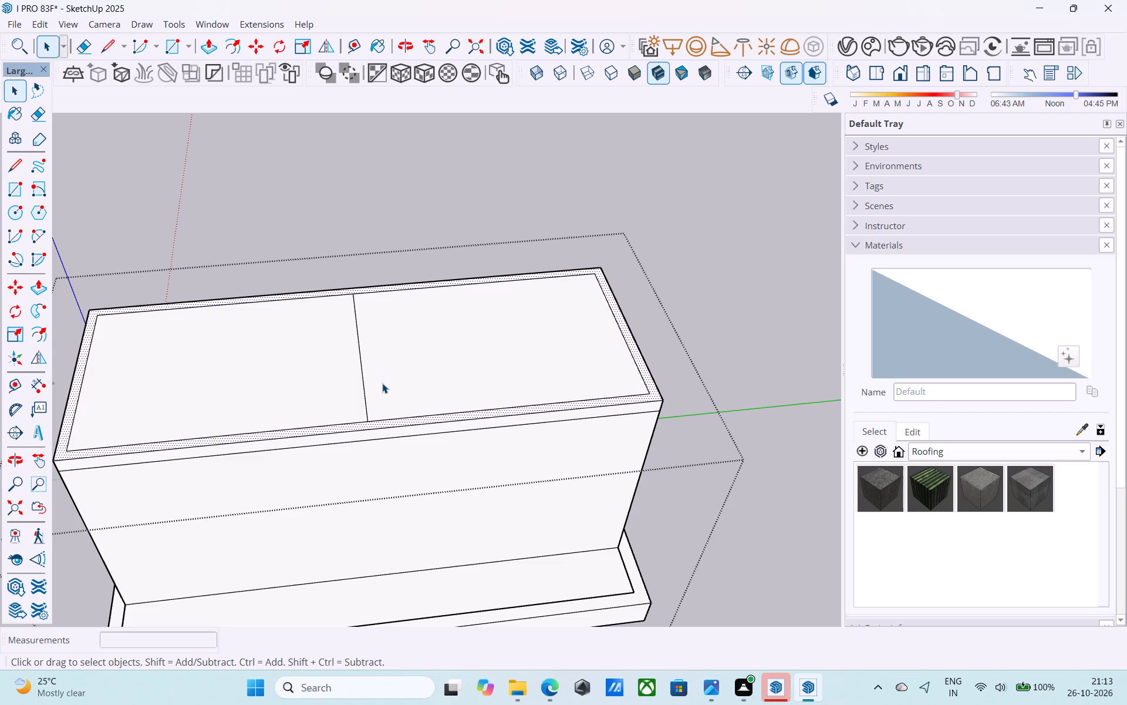
Copy the roof's cross line 6" along the inset's long edge to form a narrow strip across the roof.
{"action": "scroll", "coordinate": [383, 383], "scroll_direction": "up", "scroll_amount": 1}
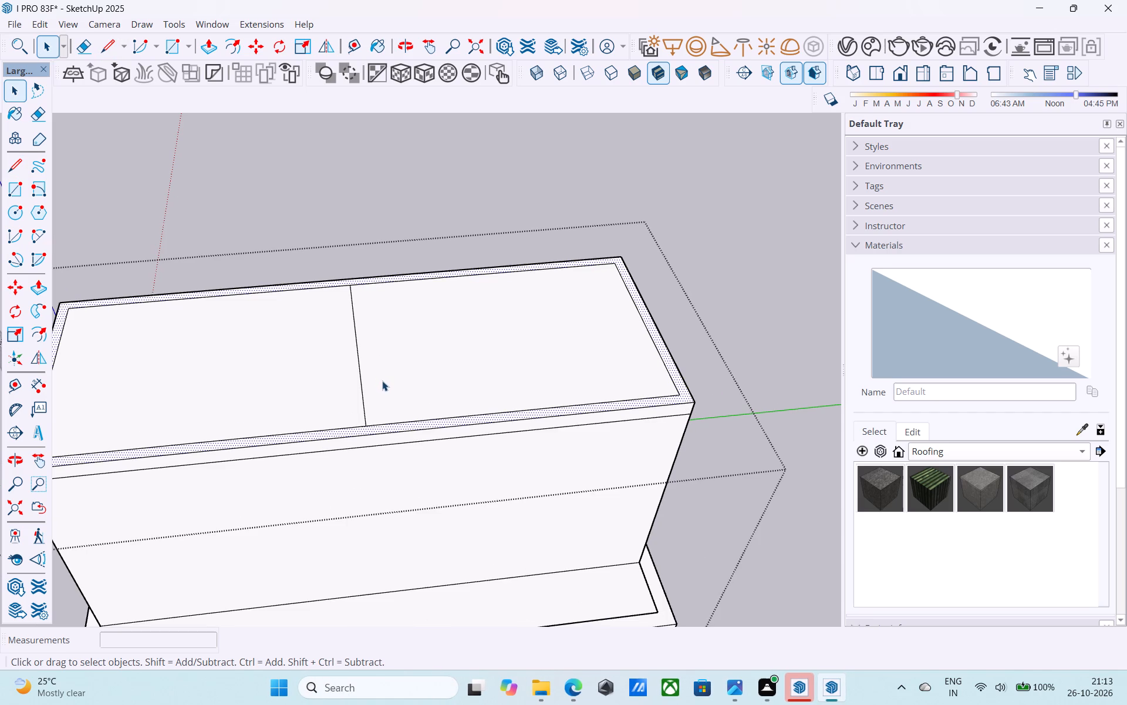
{"action": "middle_click_drag", "start_coordinate": [363, 303], "coordinate": [350, 254]}
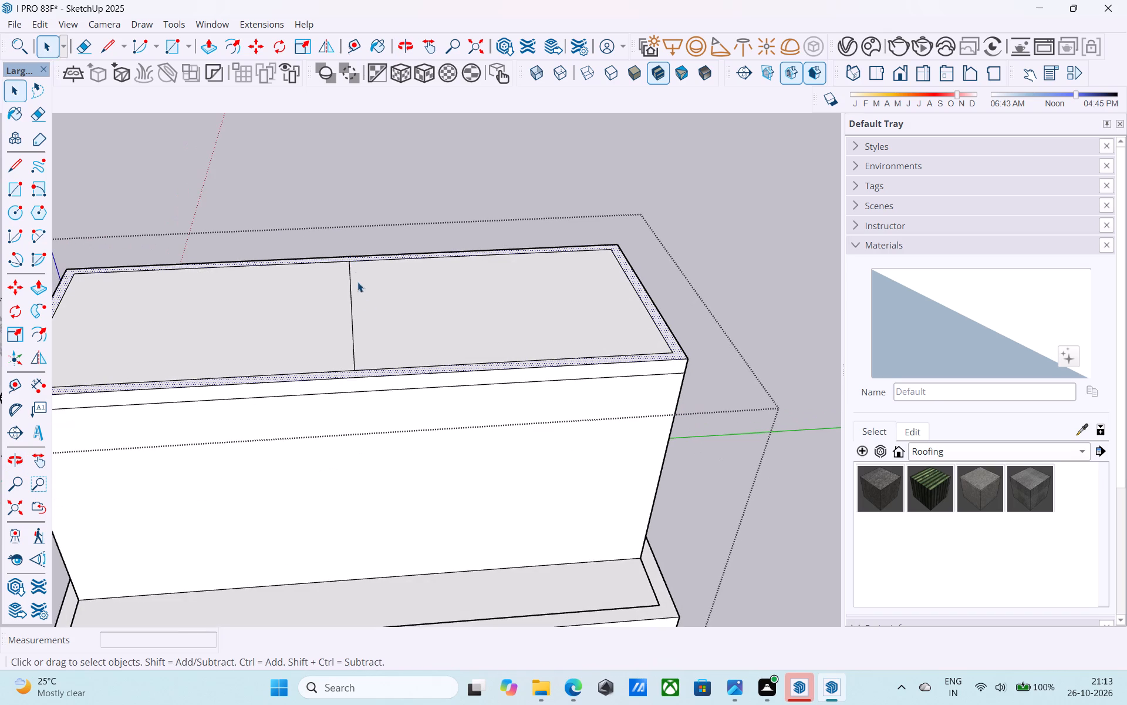
{"action": "scroll", "coordinate": [382, 432], "scroll_direction": "down", "scroll_amount": 2}
{"action": "middle_click_drag", "start_coordinate": [377, 430], "coordinate": [382, 479]}
{"action": "scroll", "coordinate": [365, 422], "scroll_direction": "up", "scroll_amount": 4}
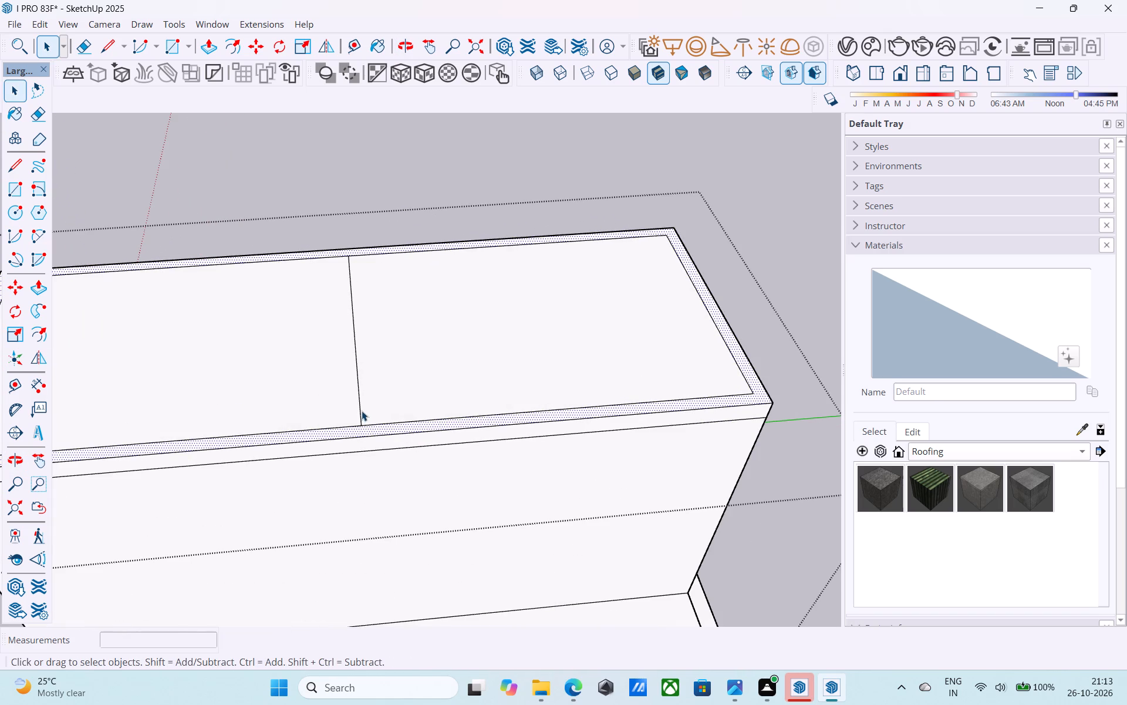
{"action": "left_click", "coordinate": [359, 409]}
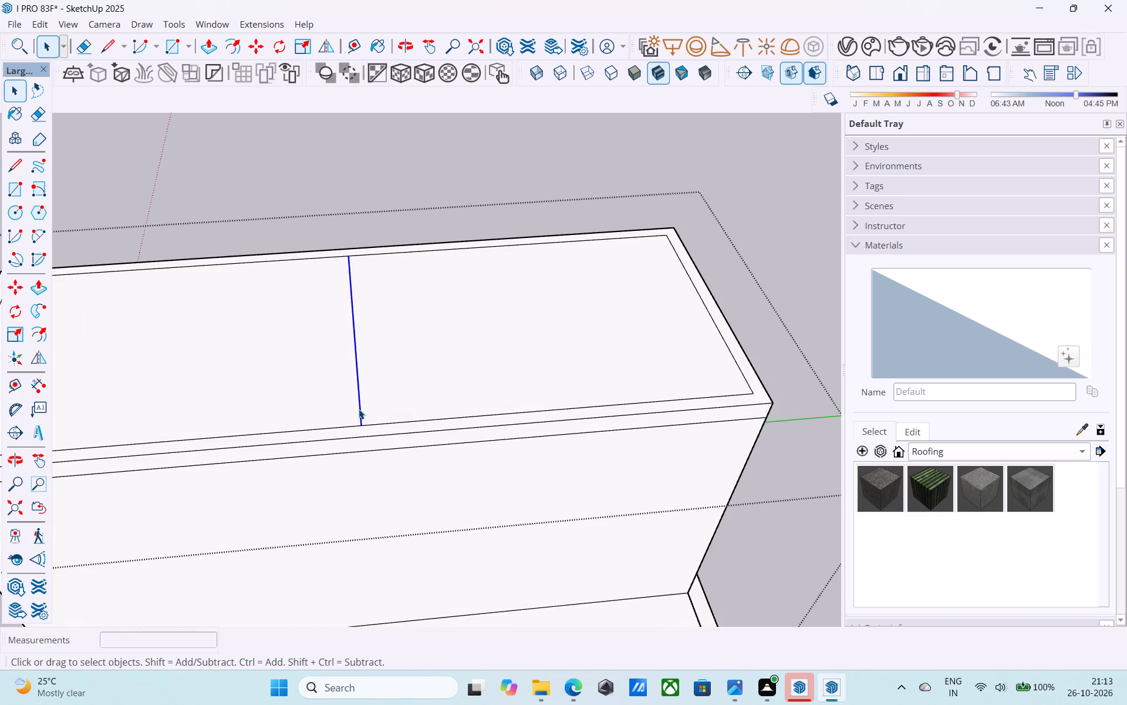
{"action": "key", "text": "m"}
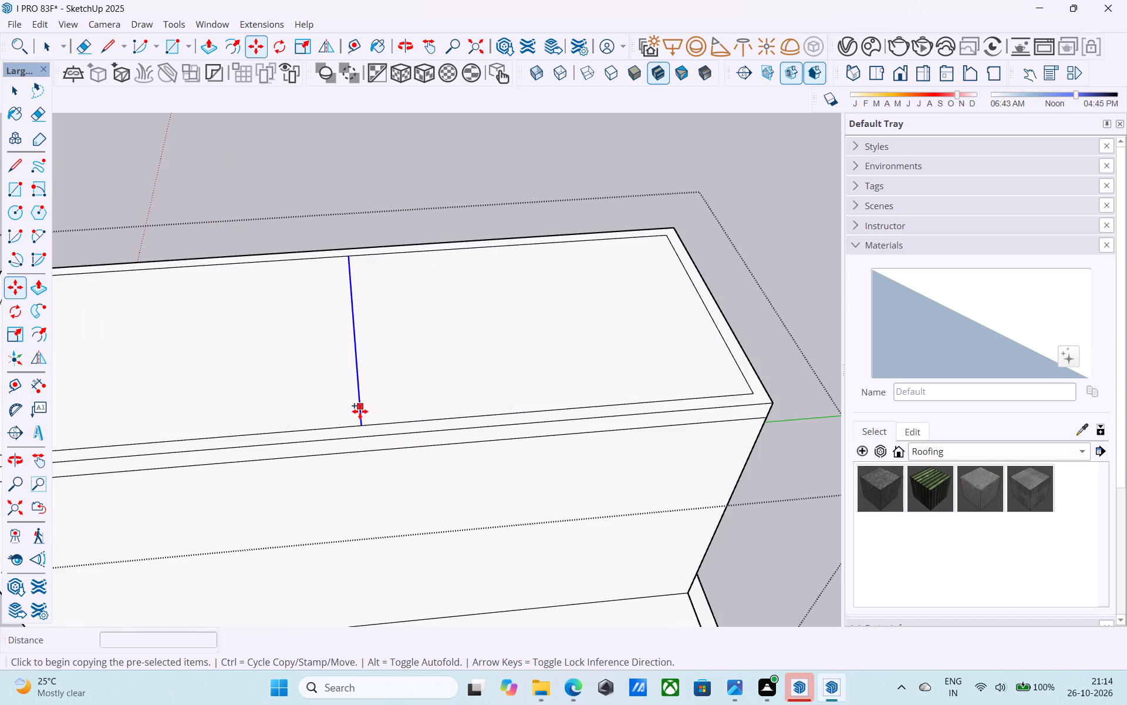
{"action": "scroll", "coordinate": [360, 413], "scroll_direction": "up", "scroll_amount": 3}
{"action": "left_click", "coordinate": [365, 425]}
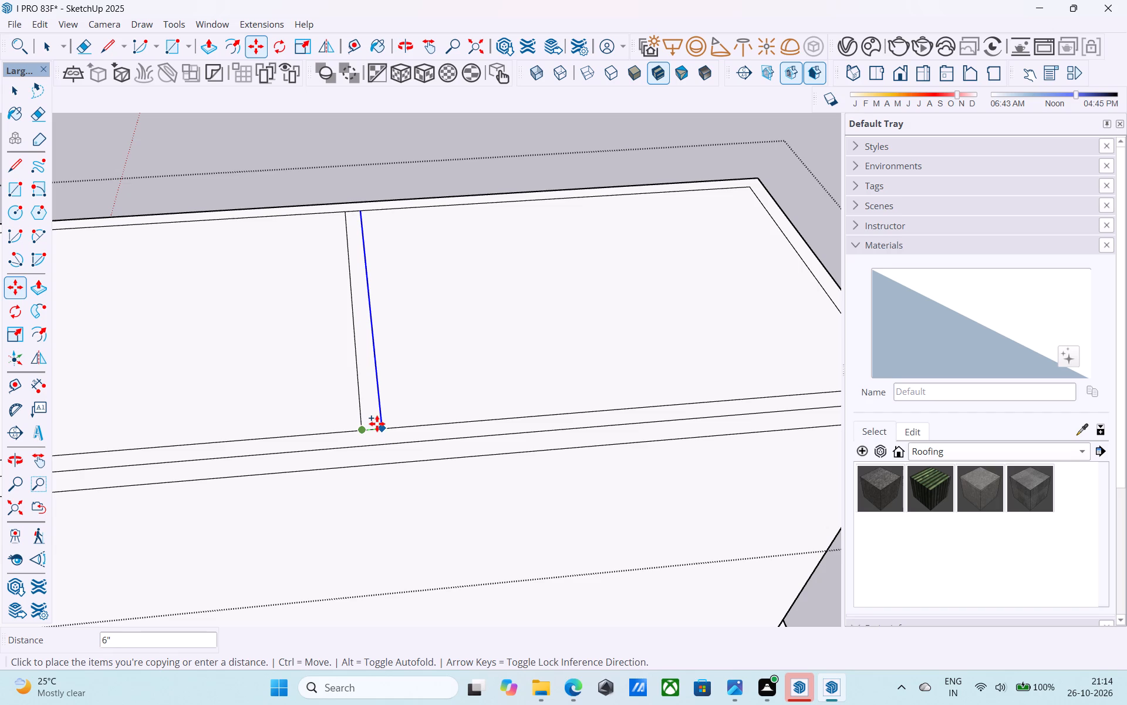
{"action": "left_click", "coordinate": [377, 424]}
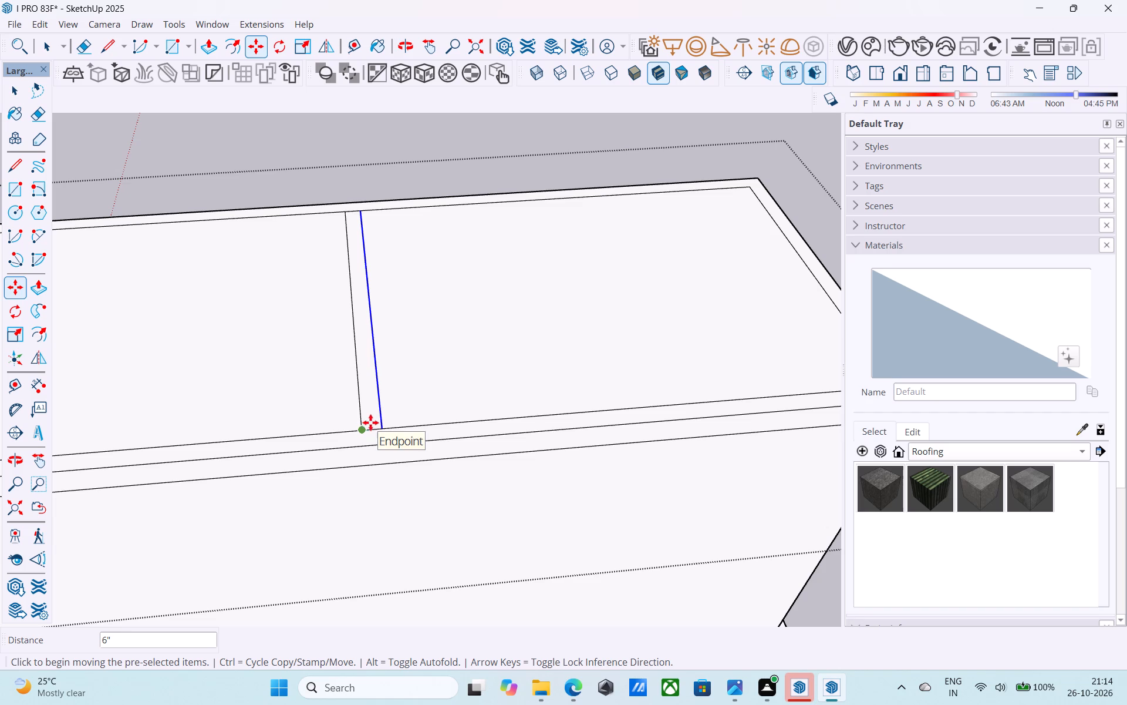
{"action": "key", "text": "space"}
Copy the long wall's vertical corner edge 3' inward along the wall face.
{"action": "scroll", "coordinate": [370, 422], "scroll_direction": "down", "scroll_amount": 6}
{"action": "middle_click_drag", "start_coordinate": [370, 424], "coordinate": [369, 432]}
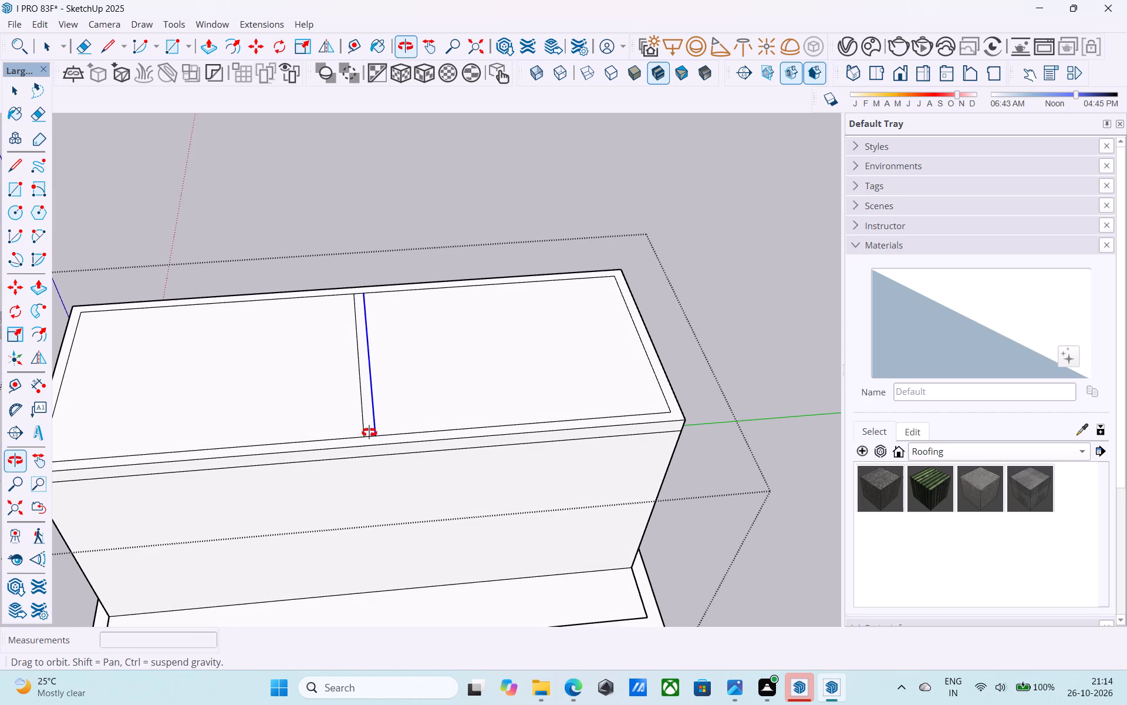
{"action": "middle_click_drag", "start_coordinate": [369, 432], "coordinate": [400, 221]}
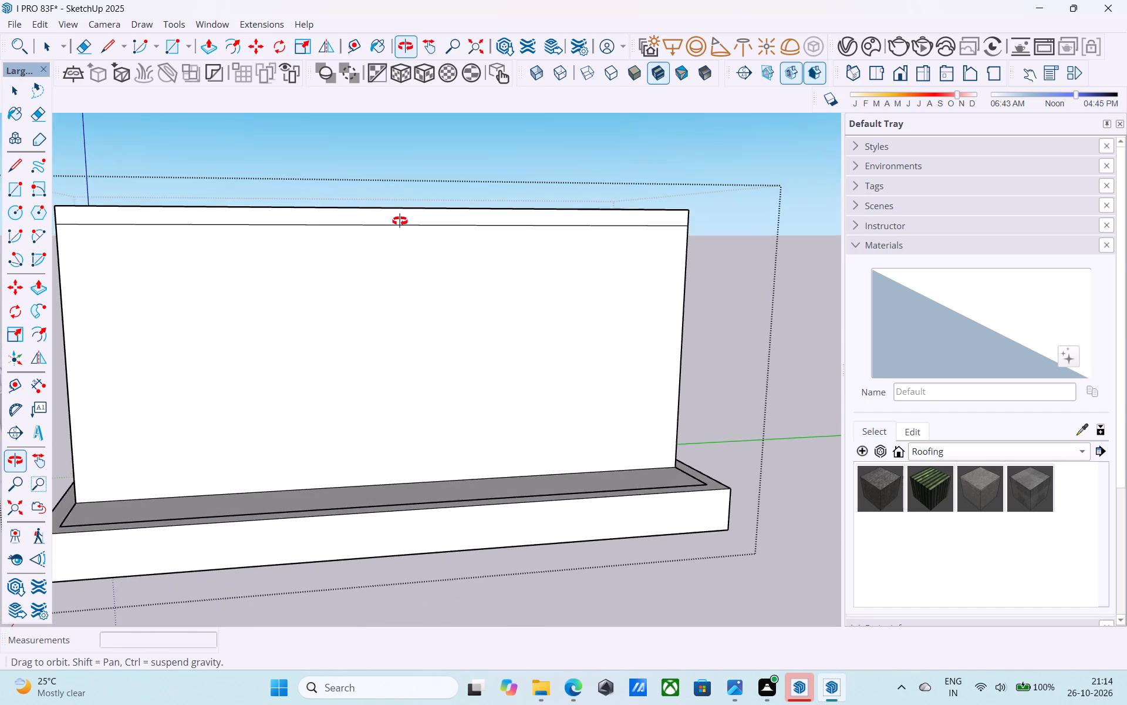
{"action": "middle_click_drag", "start_coordinate": [400, 221], "coordinate": [394, 355]}
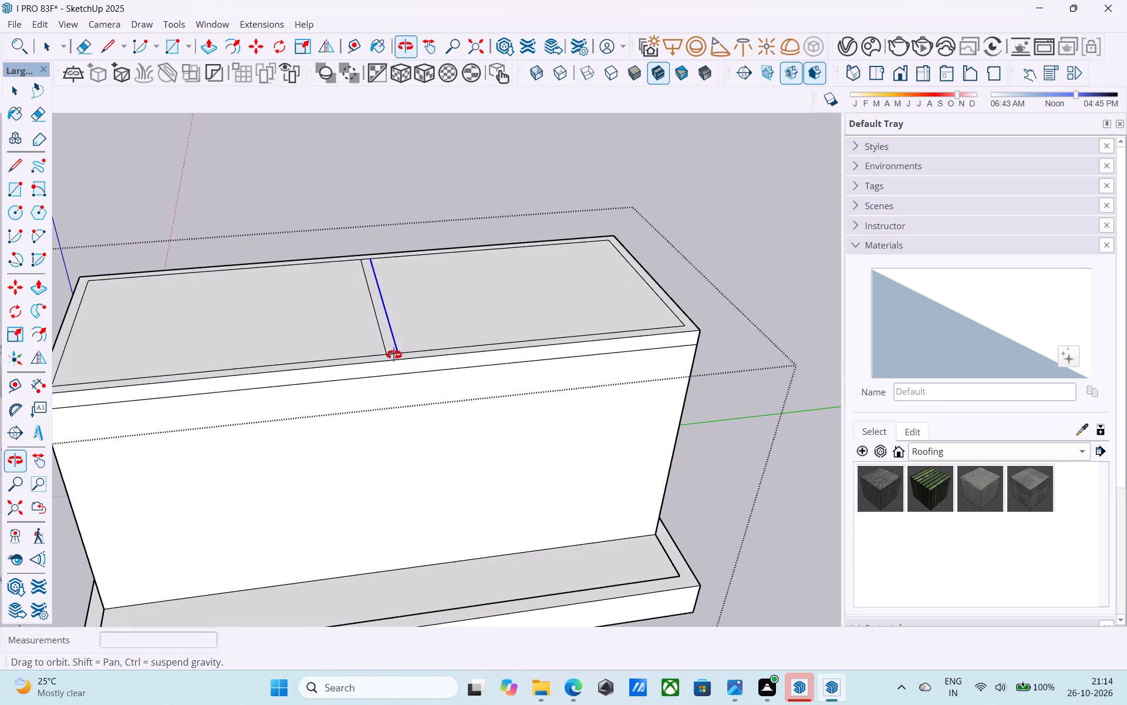
{"action": "middle_click_drag", "start_coordinate": [394, 355], "coordinate": [402, 319]}
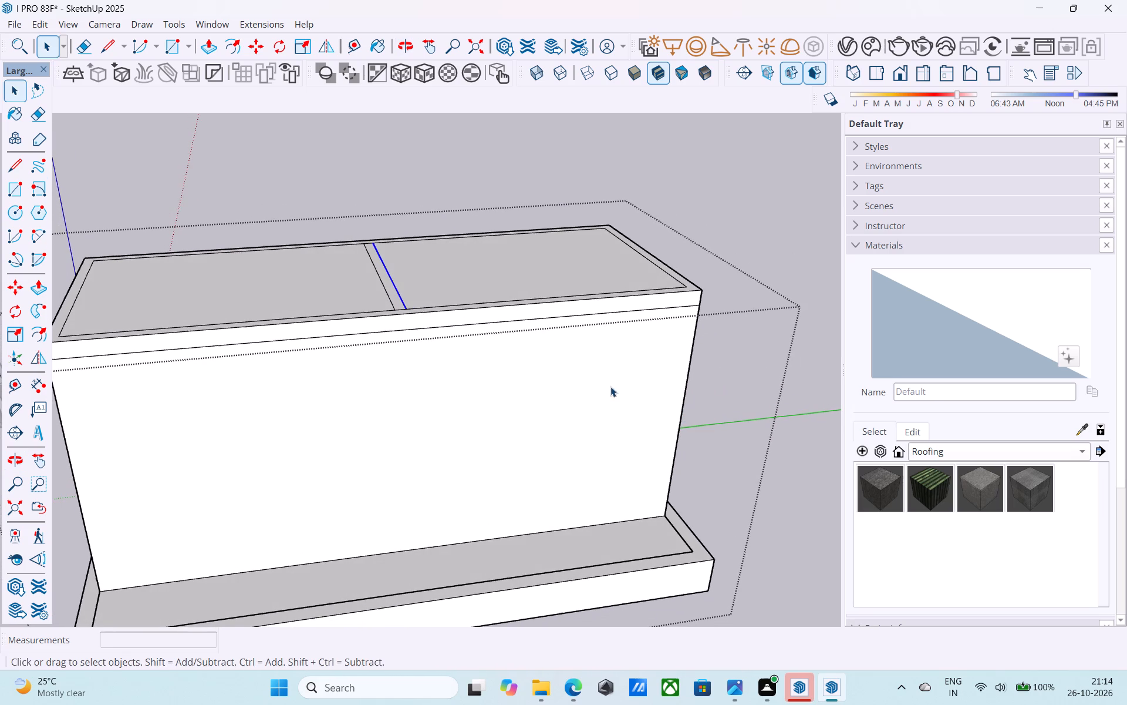
{"action": "middle_click_drag", "start_coordinate": [752, 377], "coordinate": [568, 341]}
{"action": "left_click", "coordinate": [581, 401]}
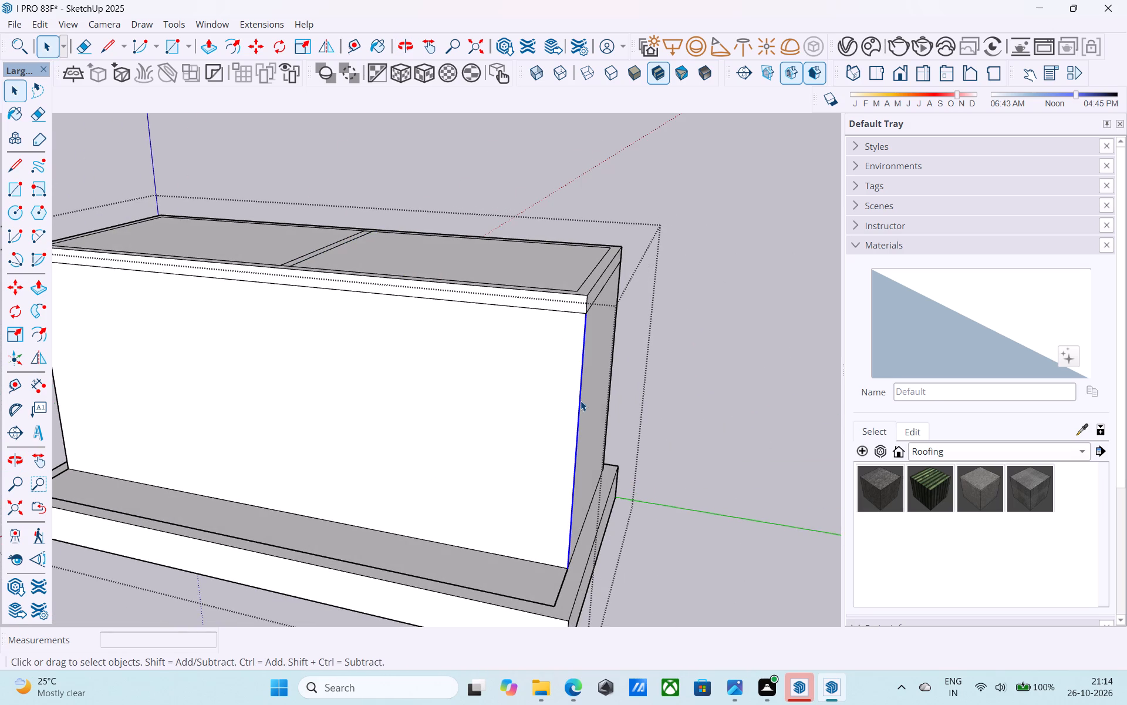
{"action": "key", "text": "m"}
{"action": "left_click", "coordinate": [581, 401]}
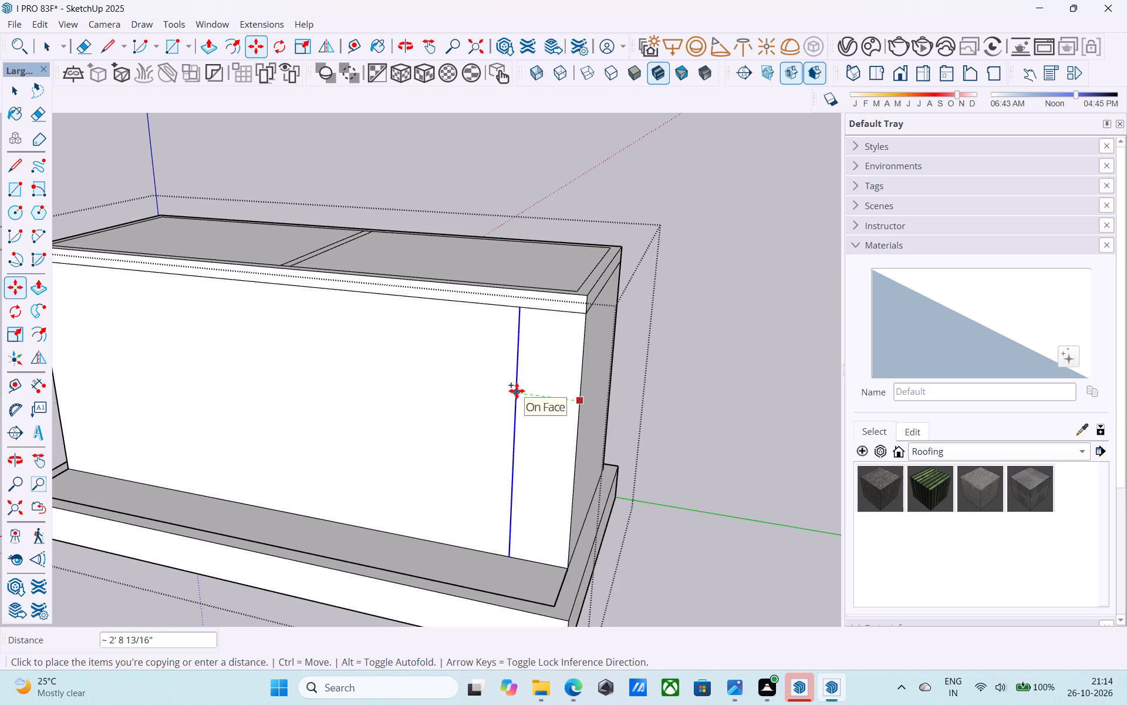
{"action": "type", "text": "3'"}
{"action": "key", "text": "Return"}
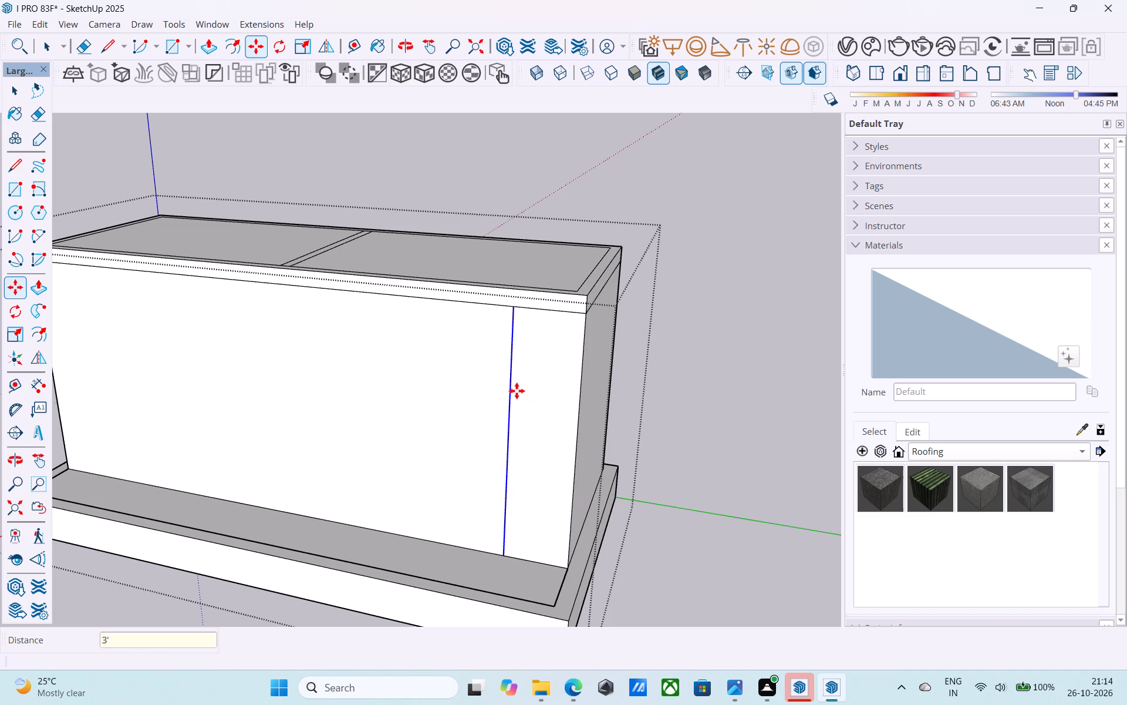
Examine the long wall's new vertical division and the roof outline from several angles and distances.
{"action": "scroll", "coordinate": [527, 382], "scroll_direction": "down", "scroll_amount": 4}
{"action": "middle_click_drag", "start_coordinate": [527, 382], "coordinate": [586, 373]}
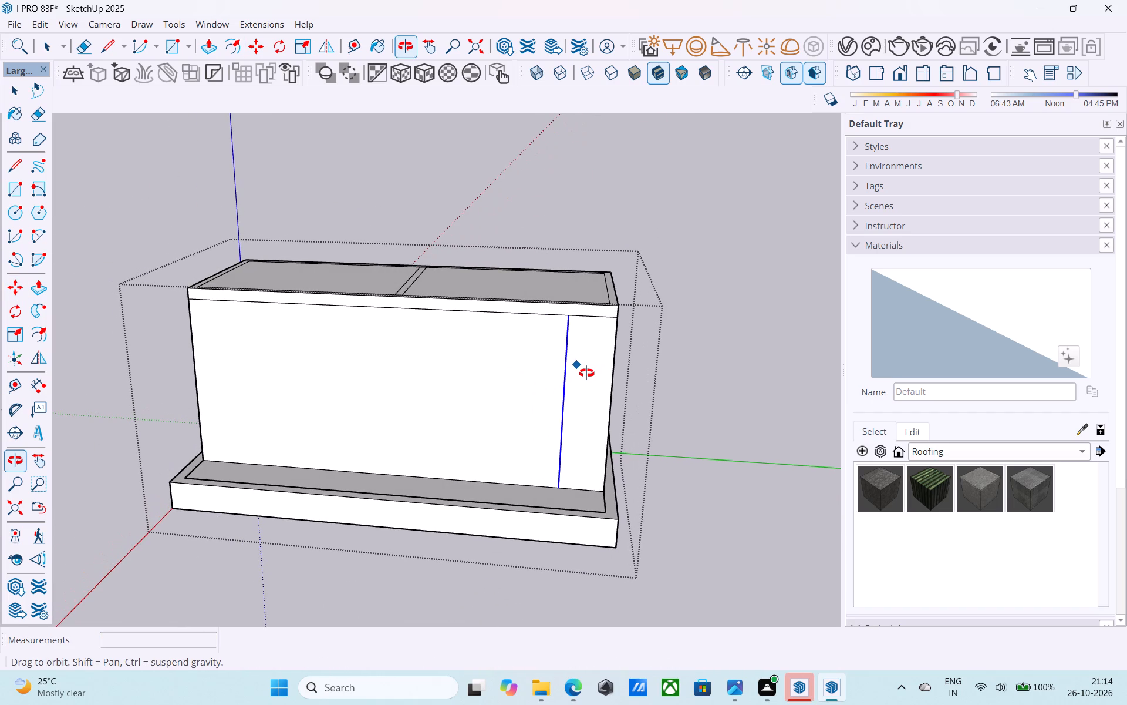
{"action": "middle_click_drag", "start_coordinate": [586, 373], "coordinate": [589, 375]}
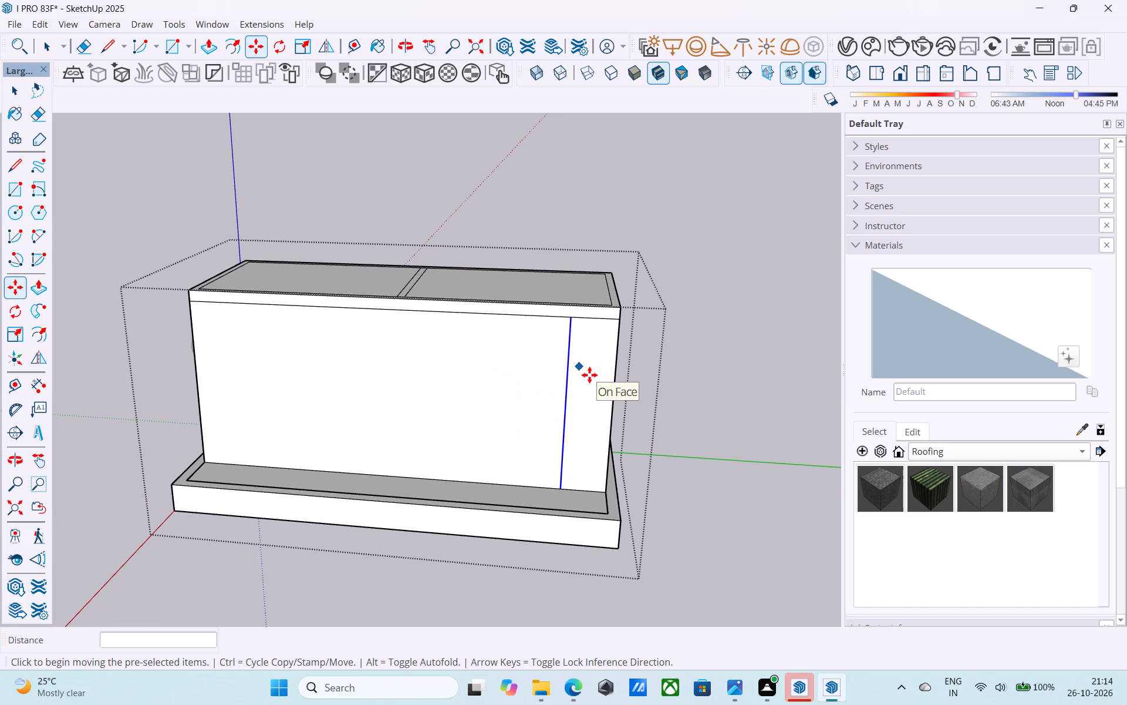
{"action": "scroll", "coordinate": [589, 375], "scroll_direction": "up", "scroll_amount": 1}
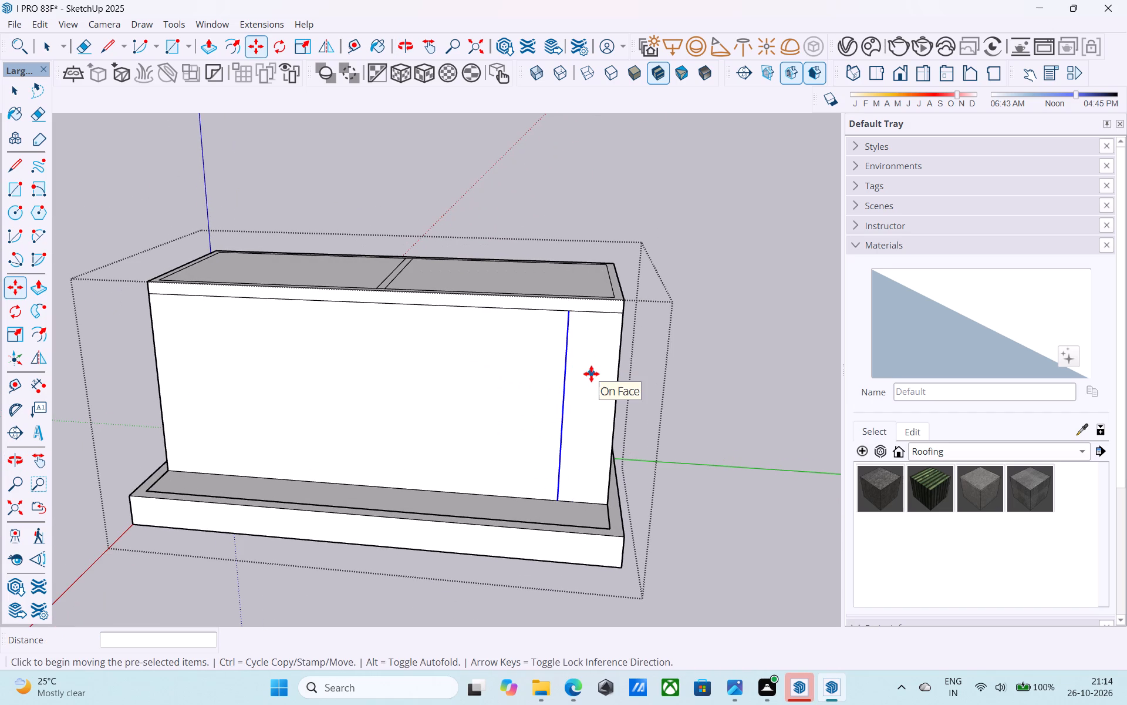
{"action": "scroll", "coordinate": [591, 374], "scroll_direction": "up", "scroll_amount": 2}
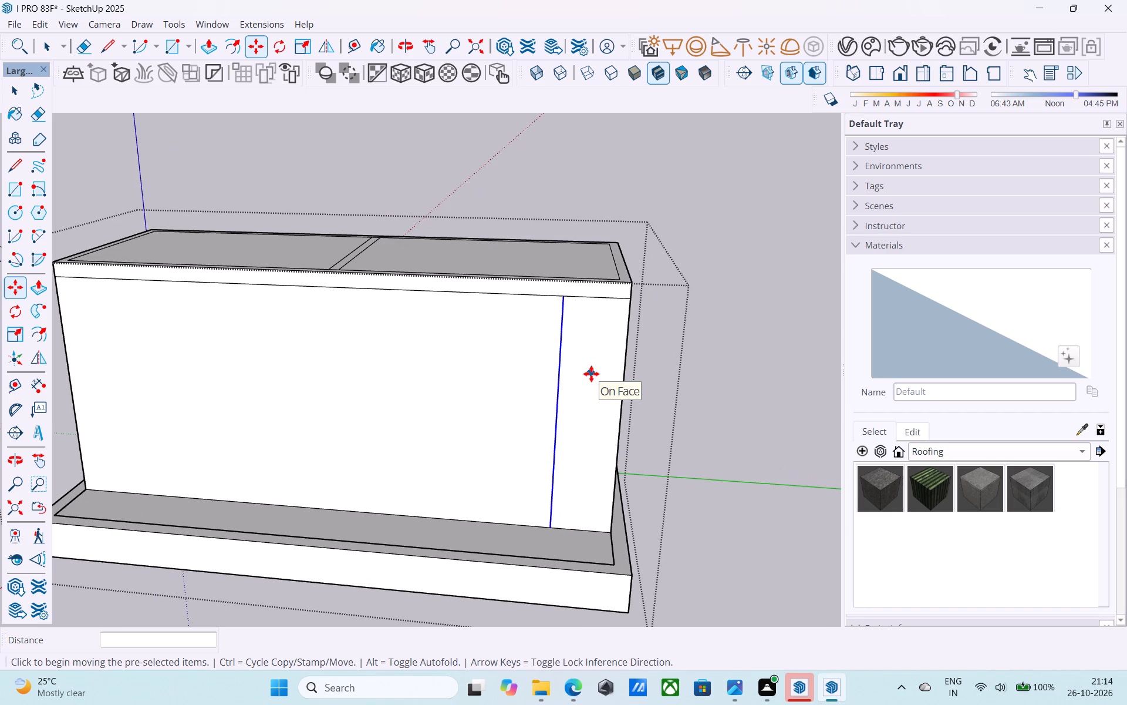
{"action": "scroll", "coordinate": [591, 374], "scroll_direction": "up", "scroll_amount": 1}
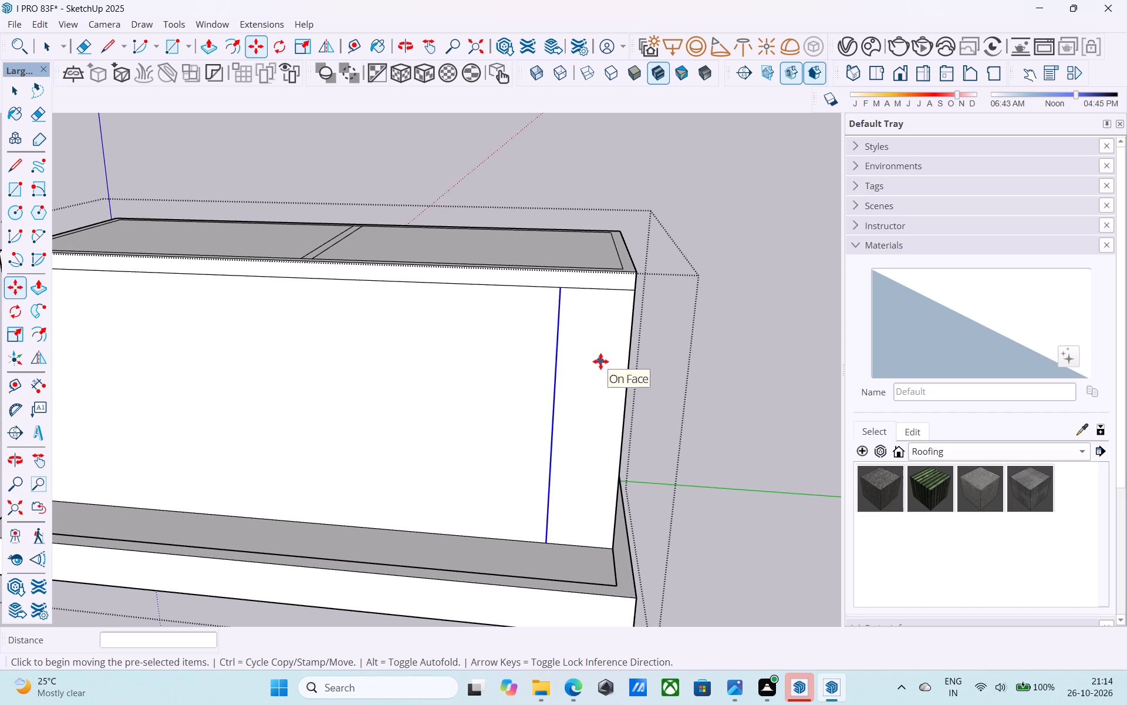
{"action": "scroll", "coordinate": [601, 360], "scroll_direction": "down", "scroll_amount": 3}
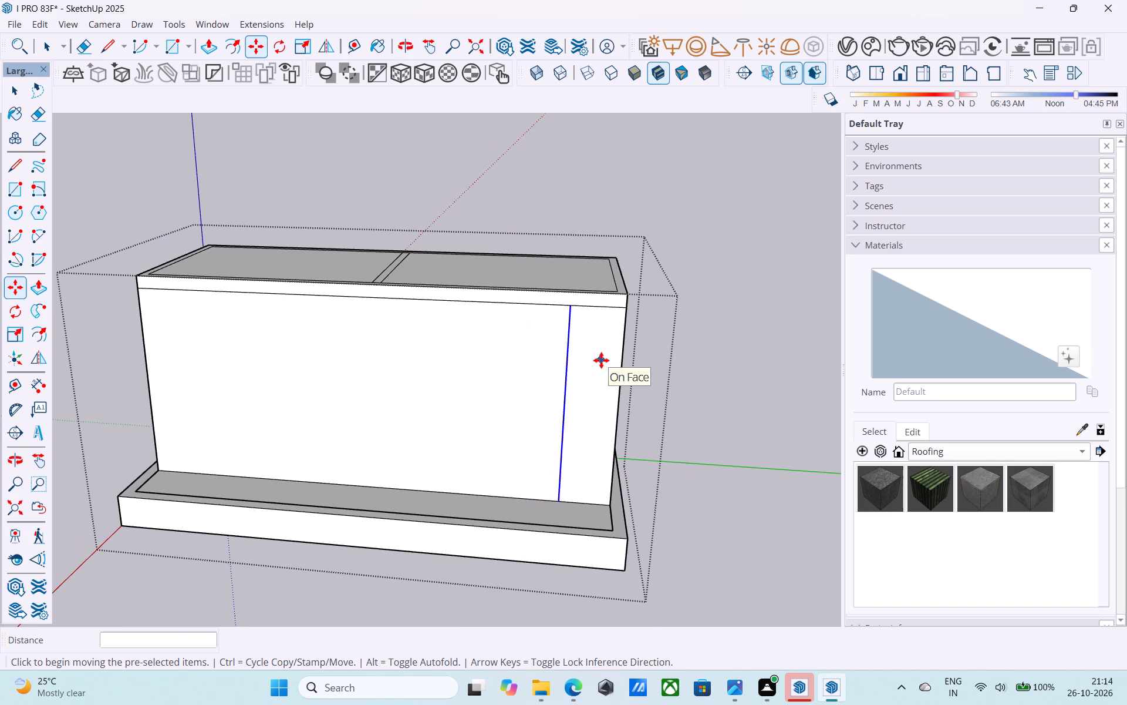
{"action": "middle_click_drag", "start_coordinate": [601, 360], "coordinate": [619, 340]}
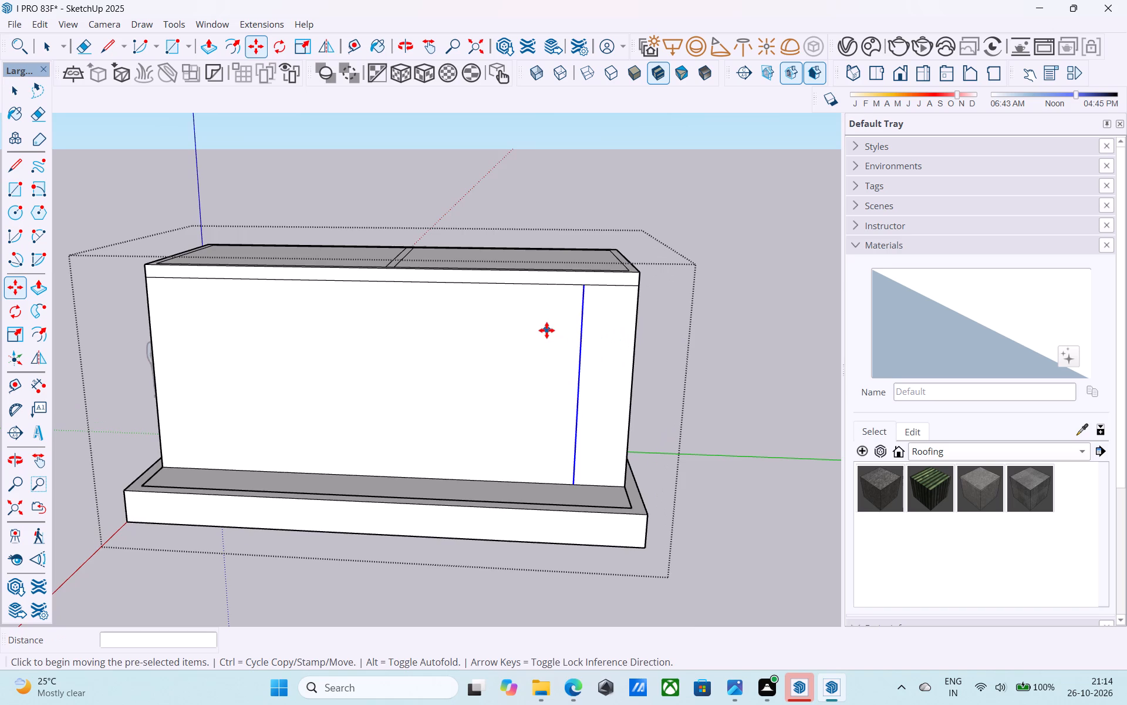
{"action": "scroll", "coordinate": [546, 330], "scroll_direction": "up", "scroll_amount": 3}
{"action": "key", "text": "space"}
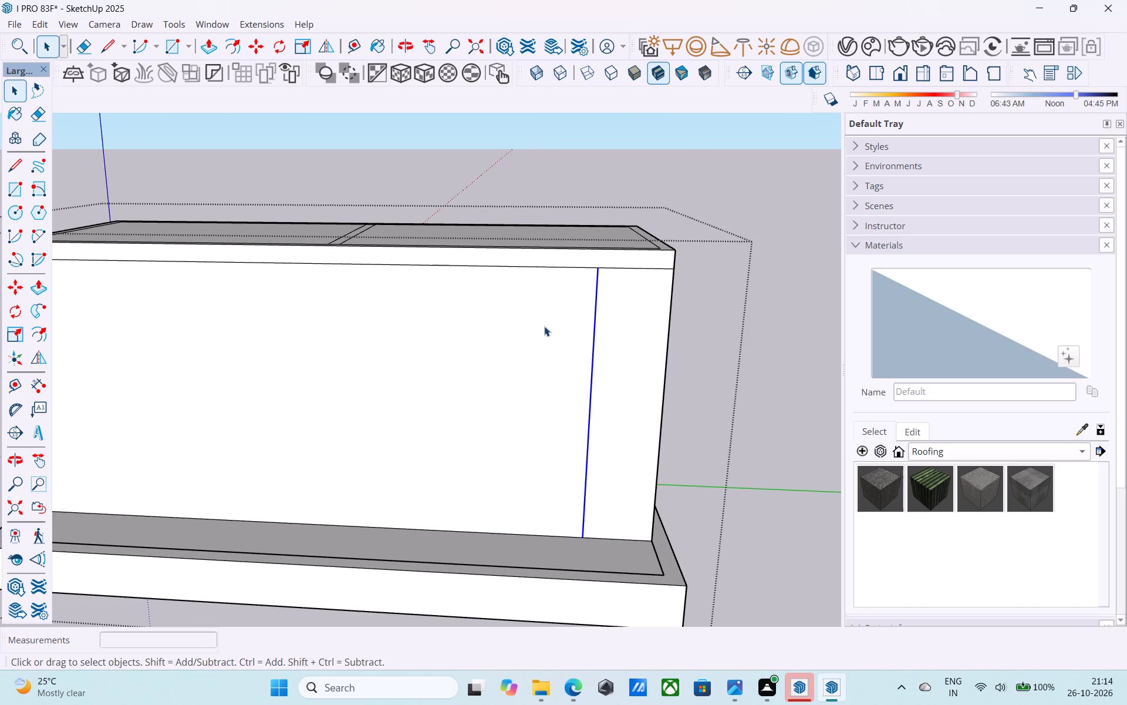
{"action": "middle_click_drag", "start_coordinate": [547, 354], "coordinate": [549, 361], "text": "shift"}
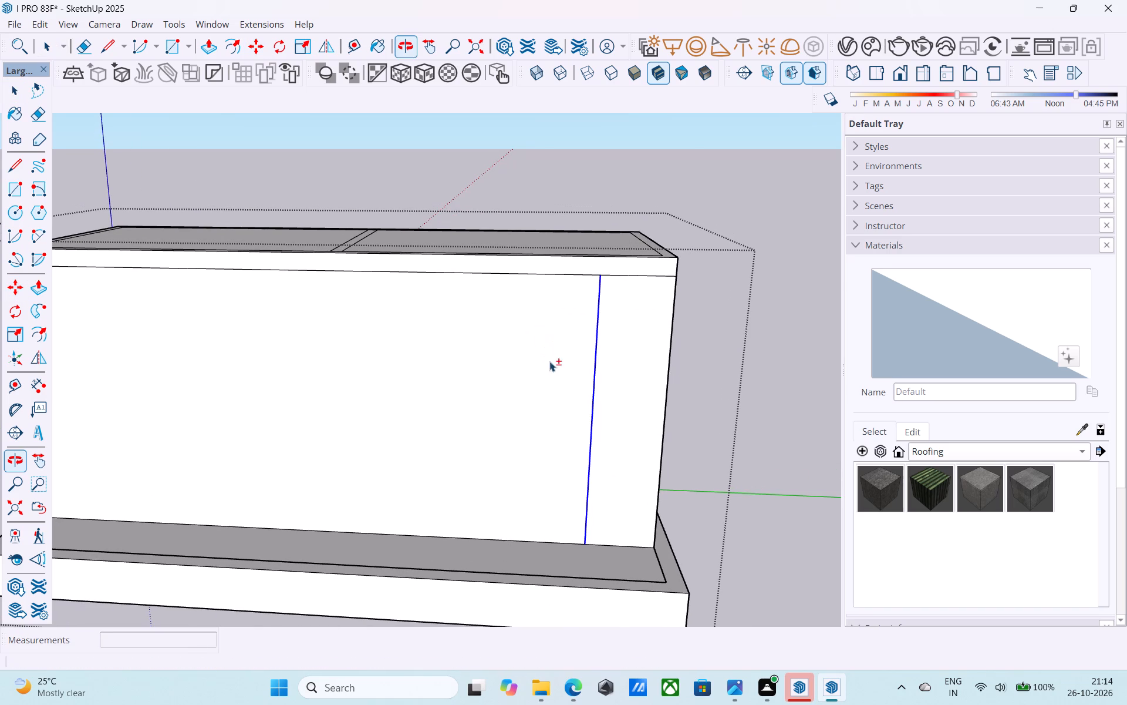
{"action": "scroll", "coordinate": [509, 362], "scroll_direction": "down", "scroll_amount": 4}
{"action": "middle_click_drag", "start_coordinate": [509, 362], "coordinate": [609, 461]}
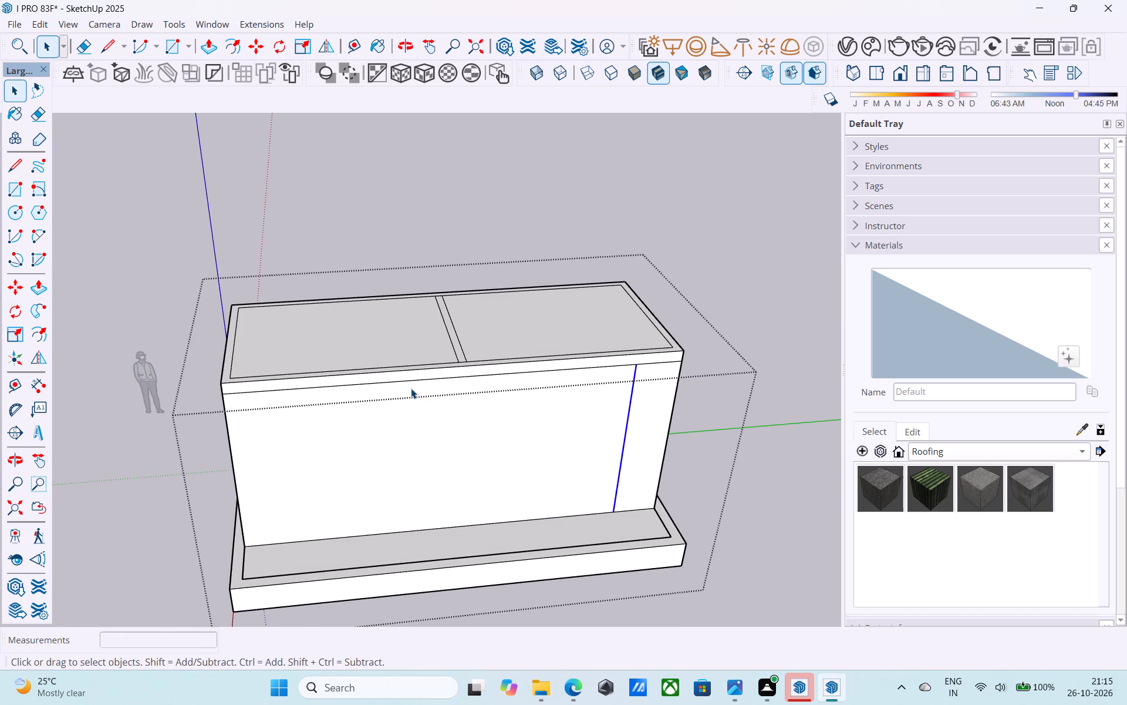
{"action": "scroll", "coordinate": [410, 387], "scroll_direction": "up", "scroll_amount": 1}
{"action": "middle_click_drag", "start_coordinate": [410, 387], "coordinate": [431, 376]}
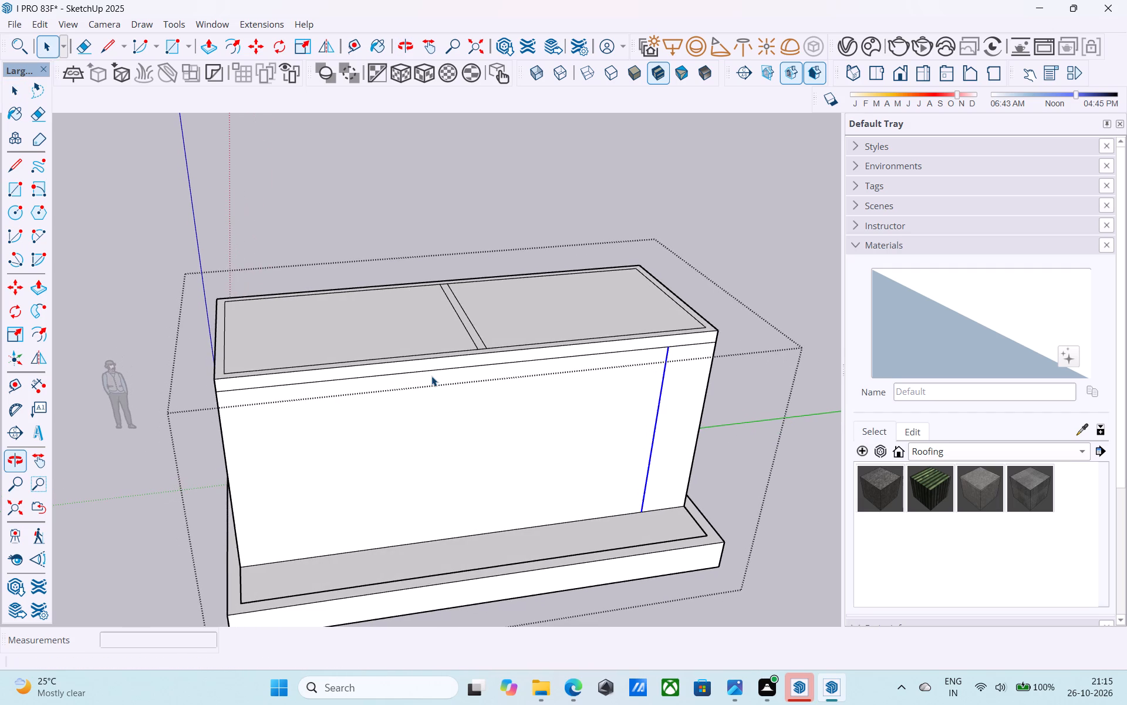
Place a vertical guide on the long wall, 8' in from the corner edge farthest from the 3' strip.
{"action": "scroll", "coordinate": [433, 372], "scroll_direction": "up", "scroll_amount": 1}
{"action": "key", "text": "t"}
{"action": "middle_click_drag", "start_coordinate": [325, 399], "coordinate": [376, 384]}
{"action": "left_click", "coordinate": [239, 425]}
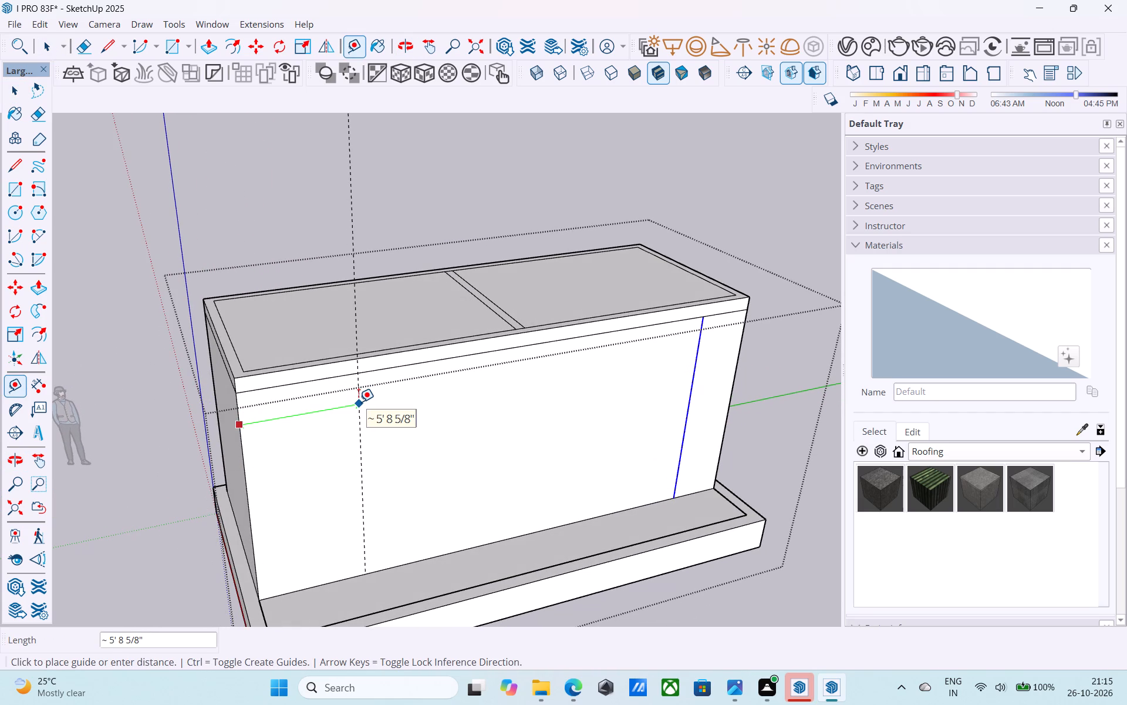
{"action": "type", "text": "8'"}
{"action": "key", "text": "Return"}
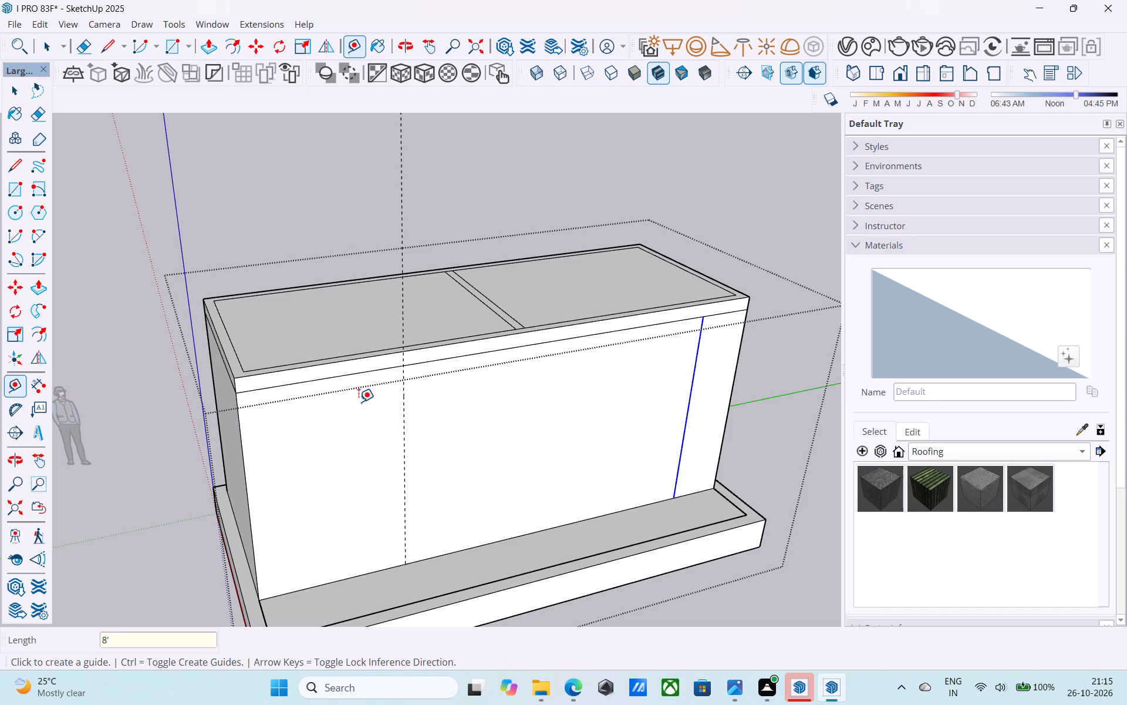
Place a second vertical guide on the long wall, offset 8' from the first guide toward the 3' strip.
{"action": "left_click", "coordinate": [403, 419]}
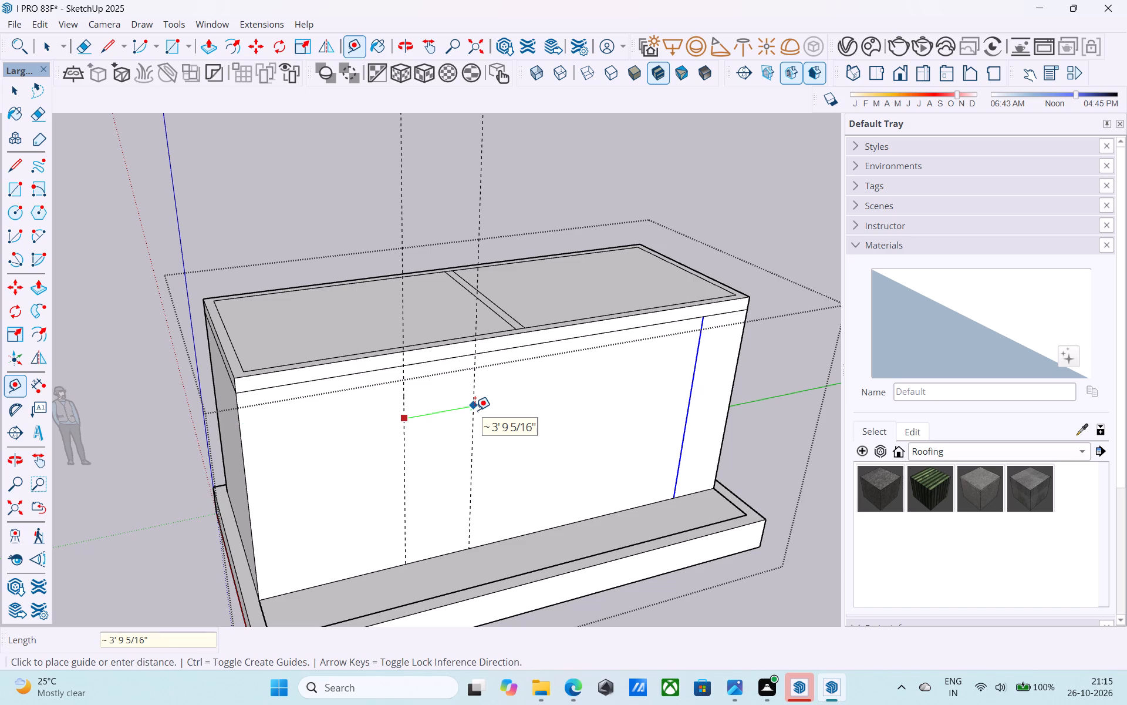
{"action": "type", "text": "10'"}
{"action": "key", "text": "Return"}
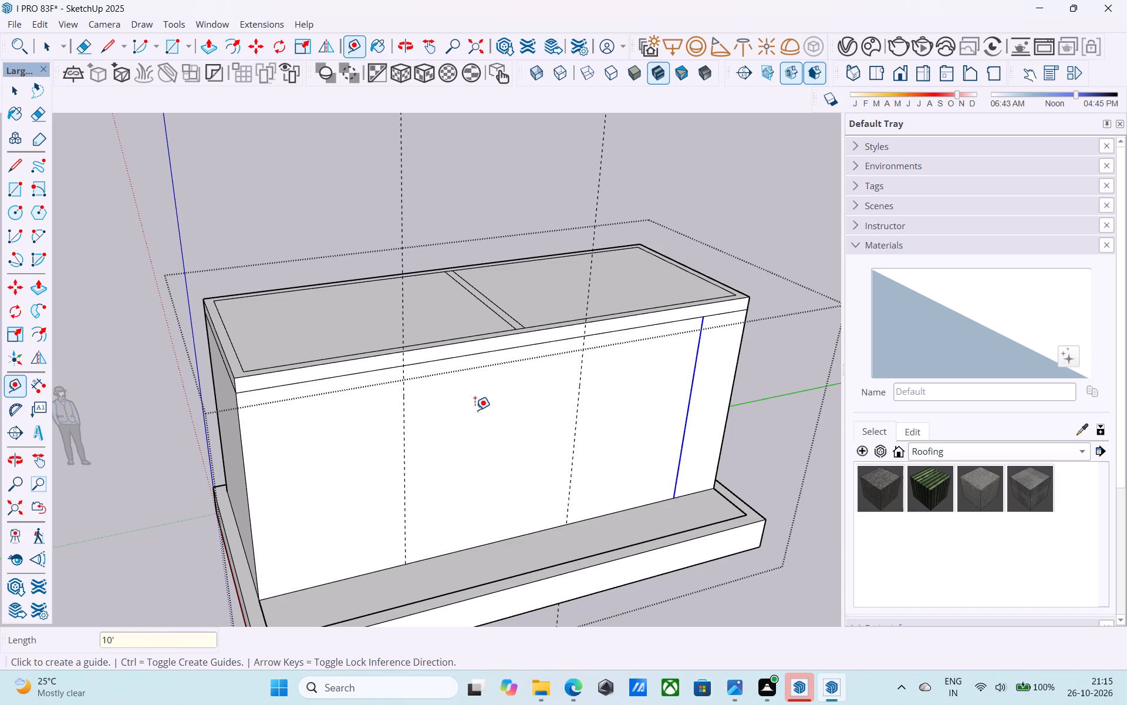
{"action": "type", "text": "8'"}
{"action": "key", "text": "Return"}
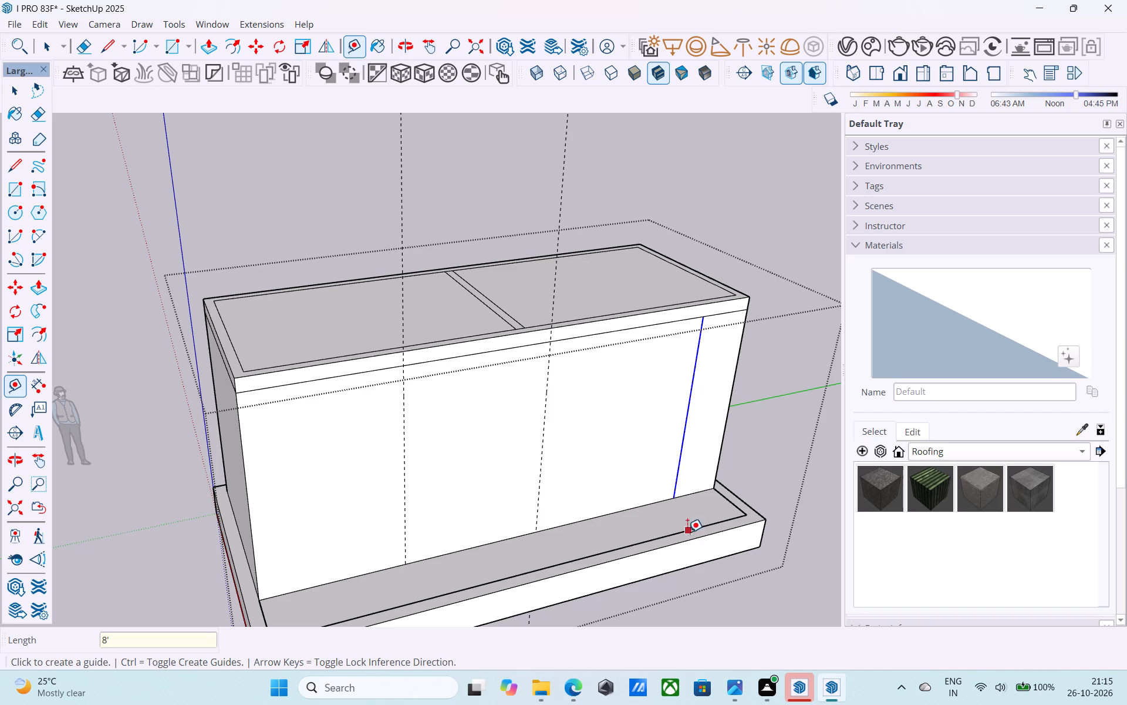
Draw two 12' vertical lines along the guides, from the wall's top edge down to its base.
{"action": "middle_click_drag", "start_coordinate": [640, 529], "coordinate": [394, 513]}
{"action": "middle_click_drag", "start_coordinate": [387, 496], "coordinate": [384, 479]}
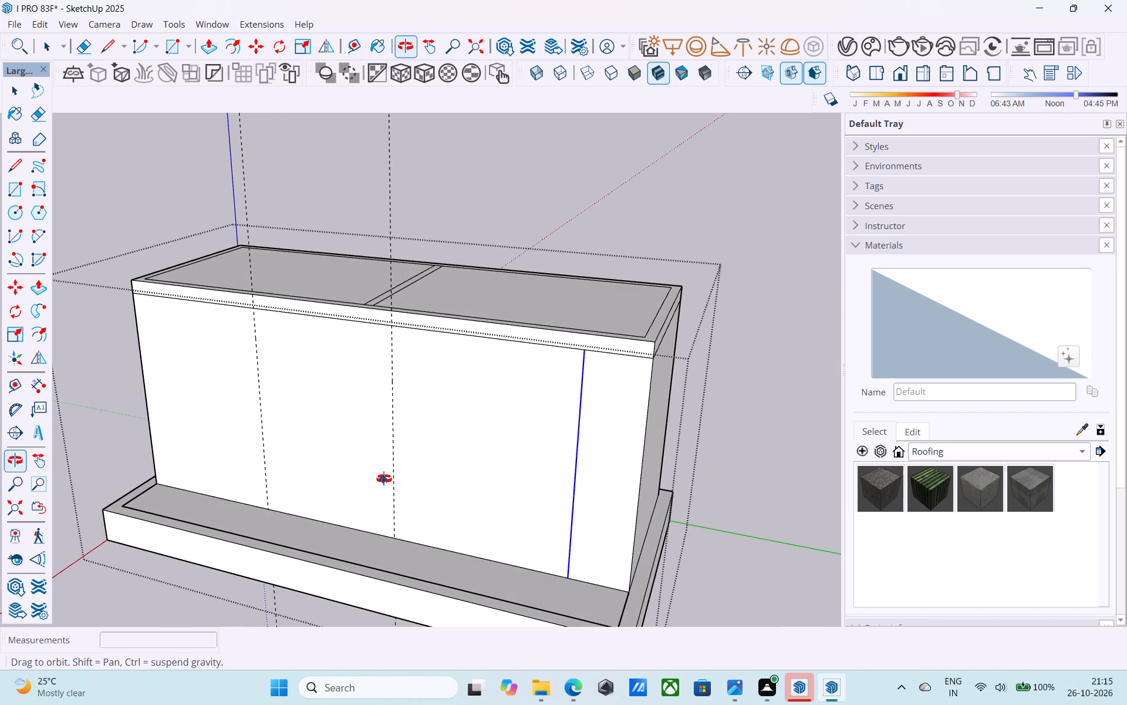
{"action": "middle_click_drag", "start_coordinate": [384, 479], "coordinate": [487, 474]}
{"action": "key", "text": "space"}
{"action": "key", "text": "l"}
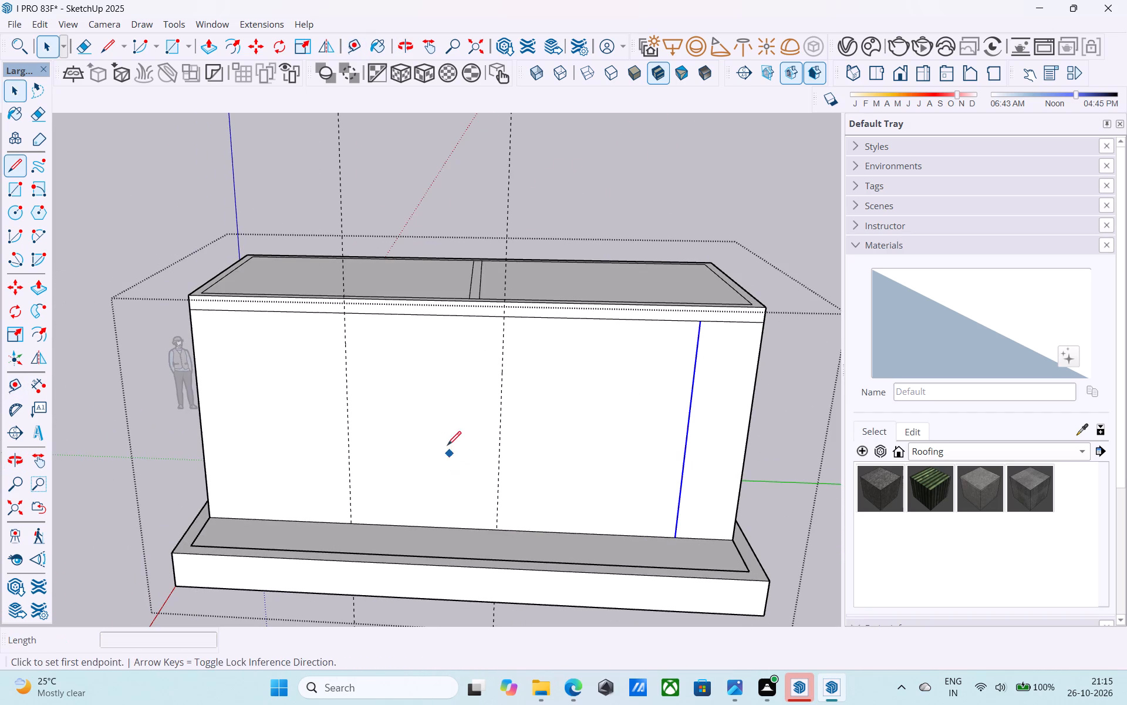
{"action": "scroll", "coordinate": [343, 323], "scroll_direction": "up", "scroll_amount": 1}
{"action": "left_click", "coordinate": [345, 315]}
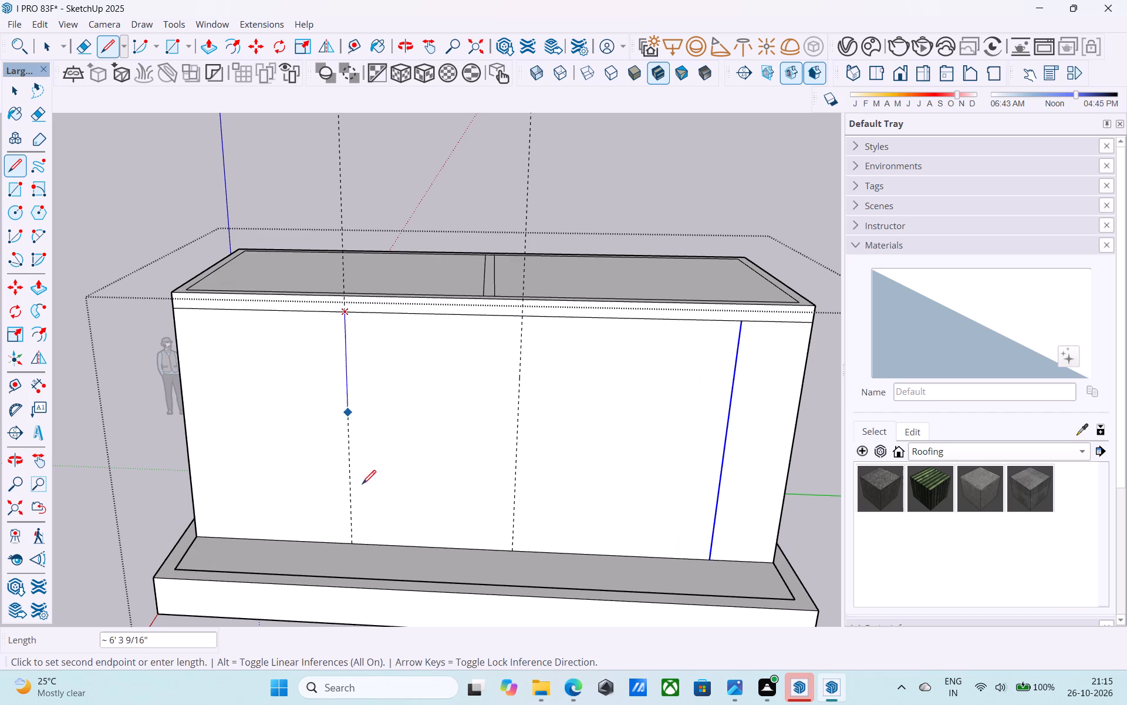
{"action": "left_click", "coordinate": [353, 545]}
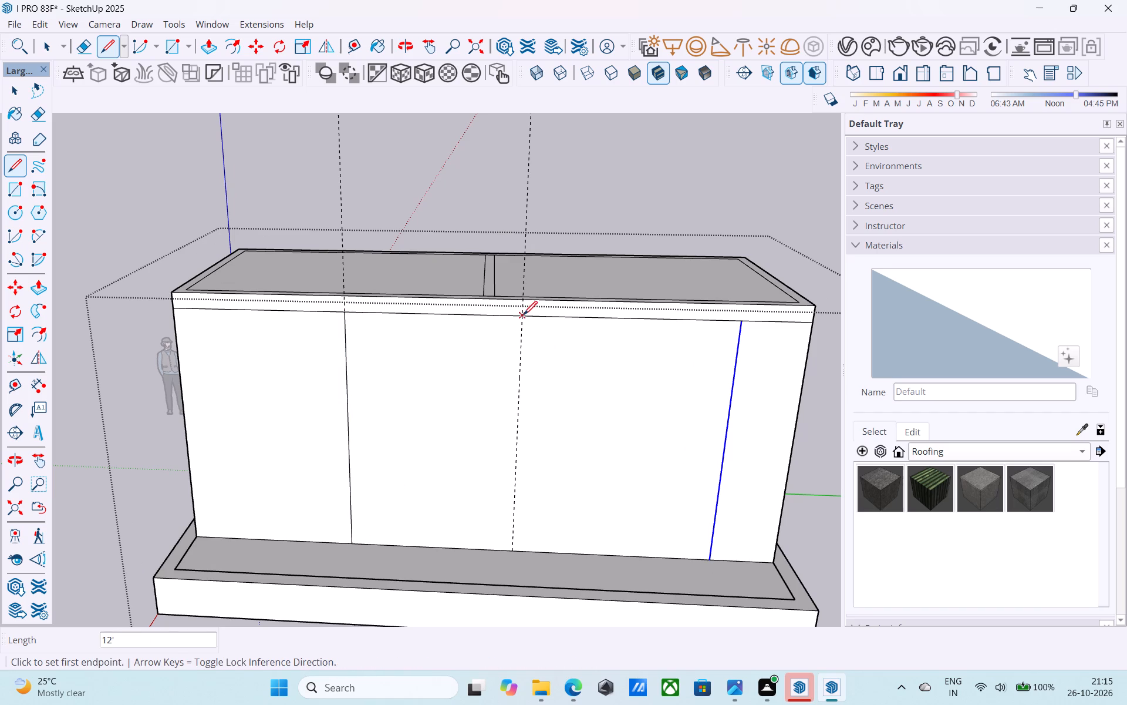
{"action": "left_click", "coordinate": [524, 316]}
{"action": "left_click", "coordinate": [514, 548]}
Offset the outline of the 8' wide wall panel between the guides 1' inward.
{"action": "scroll", "coordinate": [379, 551], "scroll_direction": "down", "scroll_amount": 4}
{"action": "middle_click_drag", "start_coordinate": [379, 550], "coordinate": [390, 503]}
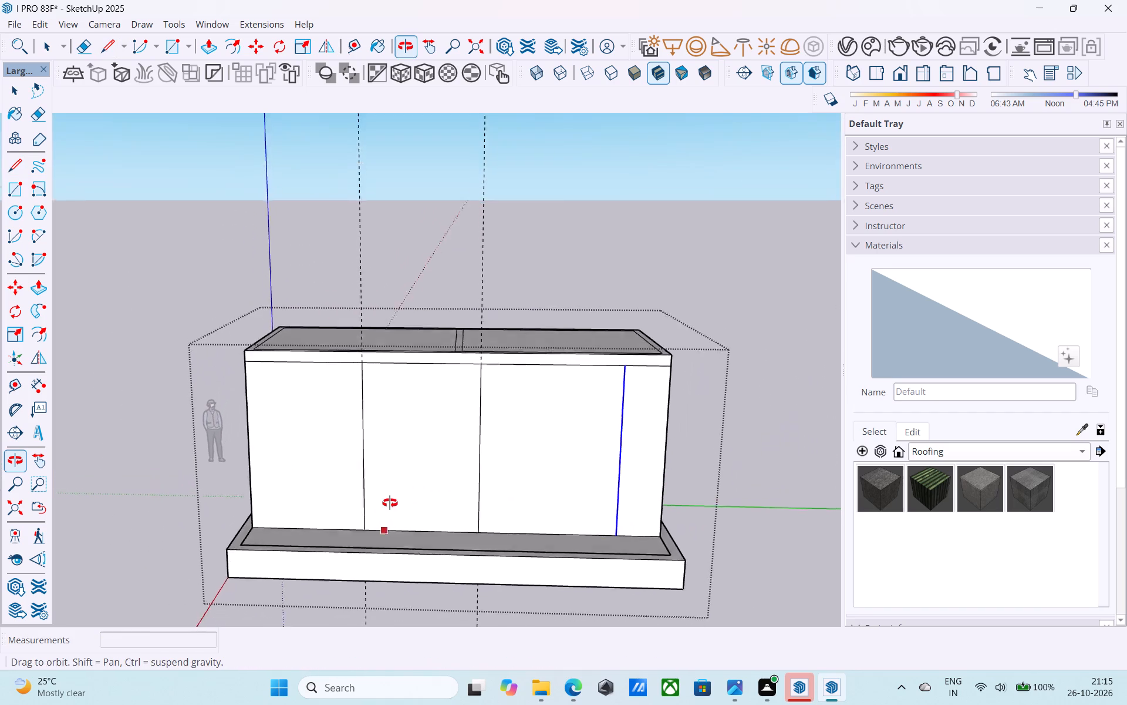
{"action": "middle_click_drag", "start_coordinate": [390, 503], "coordinate": [392, 468]}
{"action": "middle_click_drag", "start_coordinate": [386, 589], "coordinate": [393, 597]}
{"action": "scroll", "coordinate": [430, 313], "scroll_direction": "up", "scroll_amount": 4}
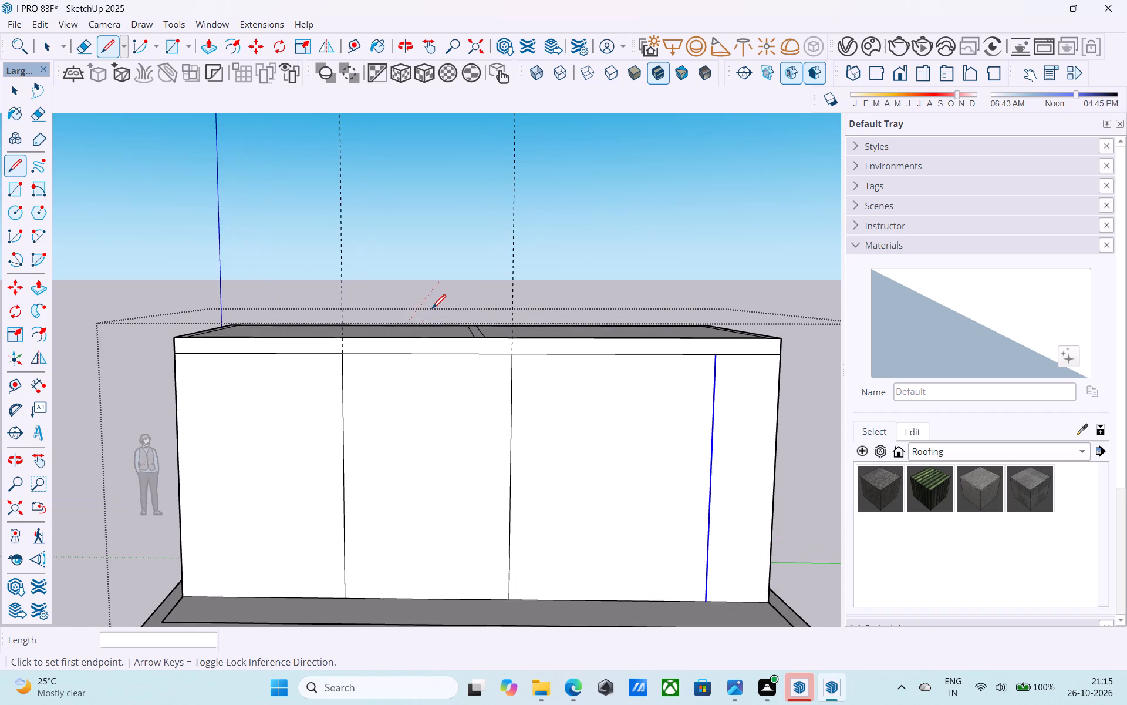
{"action": "scroll", "coordinate": [432, 310], "scroll_direction": "up", "scroll_amount": 1}
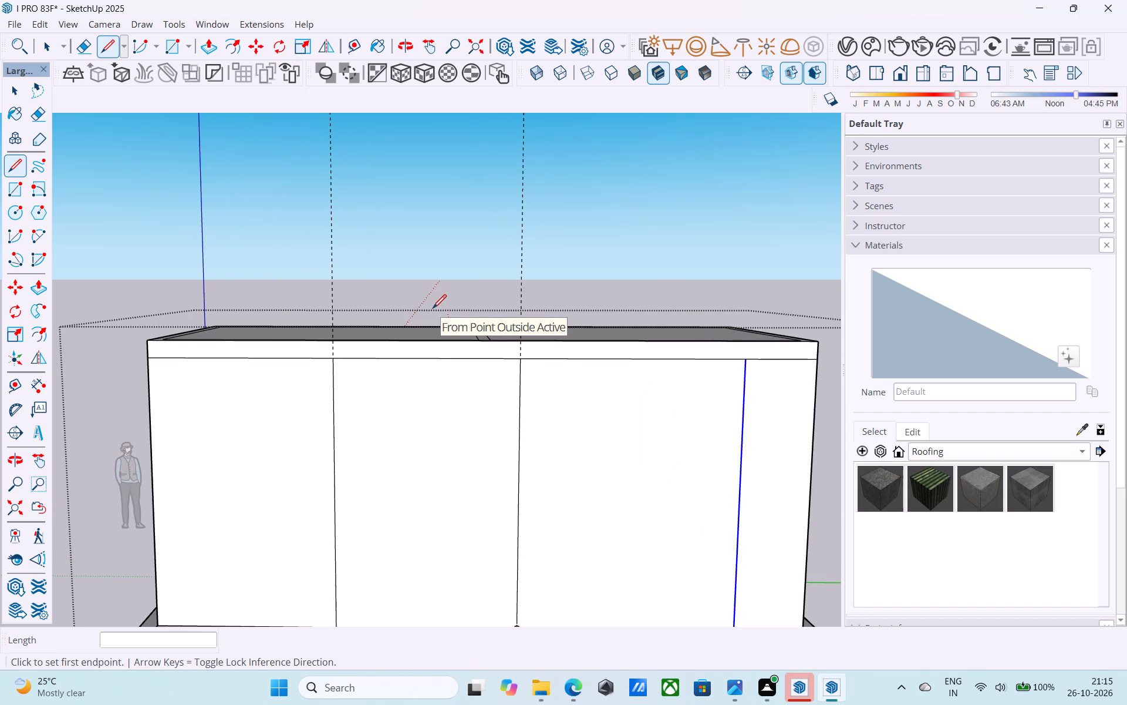
{"action": "scroll", "coordinate": [433, 310], "scroll_direction": "up", "scroll_amount": 1}
{"action": "key", "text": "space"}
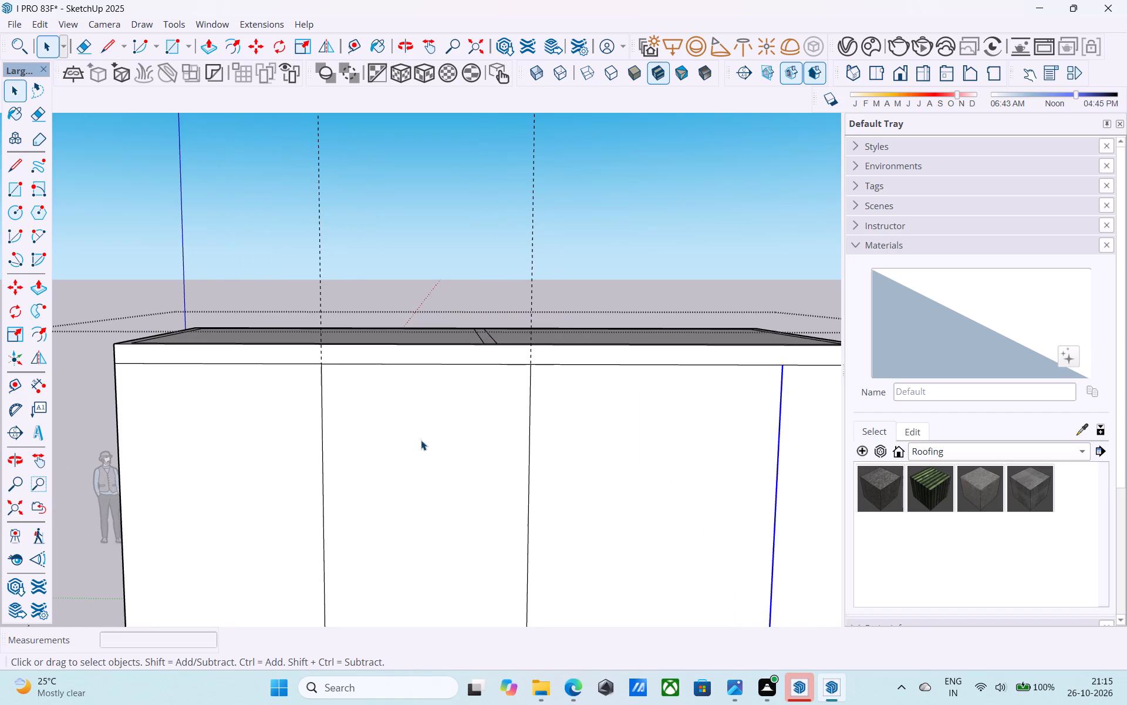
{"action": "left_click", "coordinate": [421, 443]}
{"action": "key", "text": "f"}
{"action": "left_click", "coordinate": [421, 443]}
{"action": "key", "text": "1"}
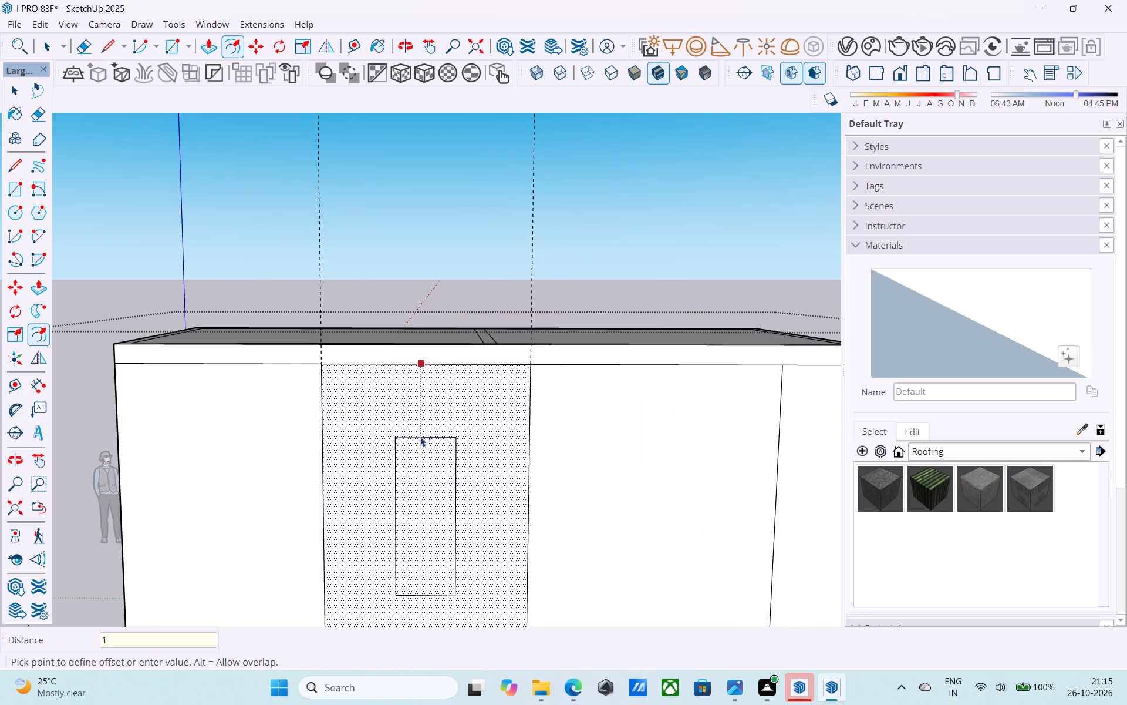
{"action": "key", "text": "apostrophe"}
{"action": "key", "text": "Return"}
{"action": "key", "text": "space"}
Draw 1' horizontal lines from the inset rectangle's two upper corners out to the panel's vertical edges.
{"action": "scroll", "coordinate": [419, 437], "scroll_direction": "down", "scroll_amount": 7}
{"action": "middle_click", "coordinate": [419, 437]}
{"action": "scroll", "coordinate": [419, 437], "scroll_direction": "up", "scroll_amount": 1}
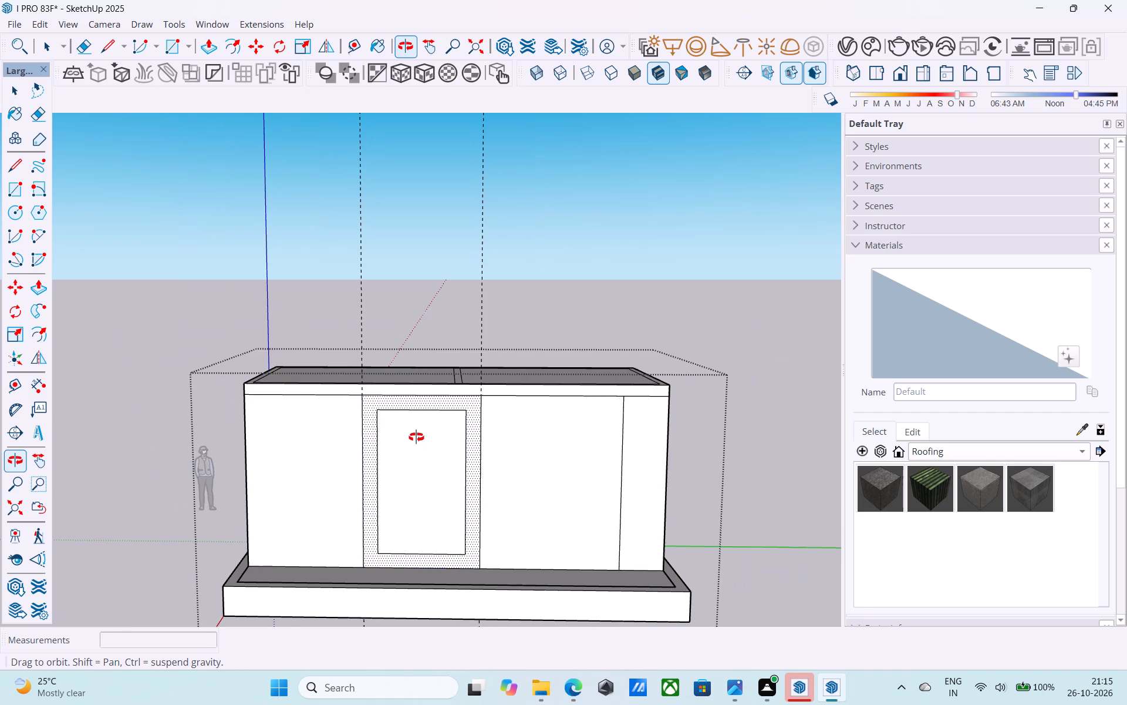
{"action": "key", "text": "l"}
{"action": "scroll", "coordinate": [385, 415], "scroll_direction": "up", "scroll_amount": 4}
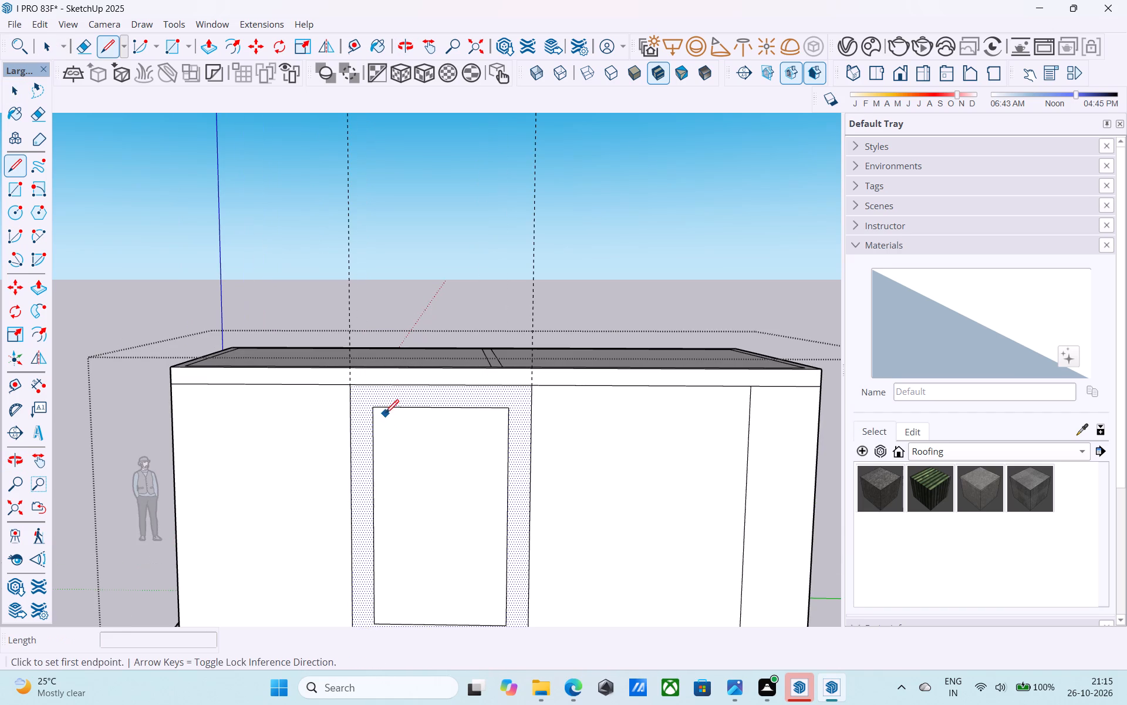
{"action": "left_click", "coordinate": [374, 405]}
{"action": "left_click", "coordinate": [356, 406]}
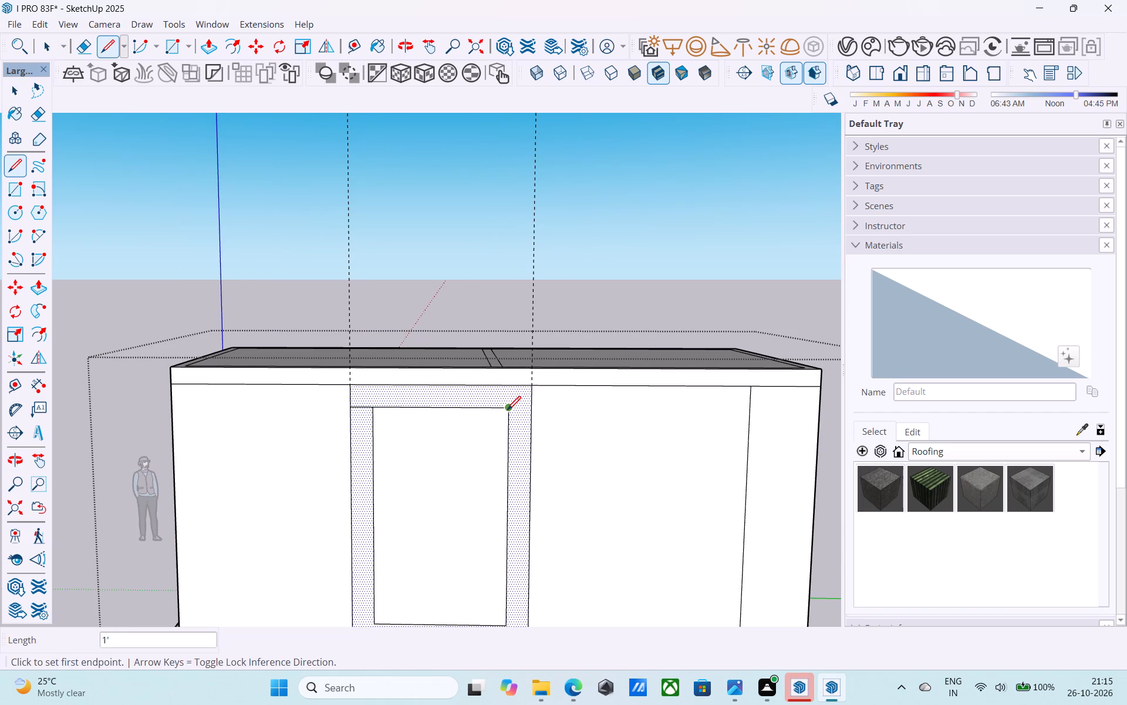
{"action": "left_click", "coordinate": [507, 411]}
{"action": "left_click", "coordinate": [533, 412]}
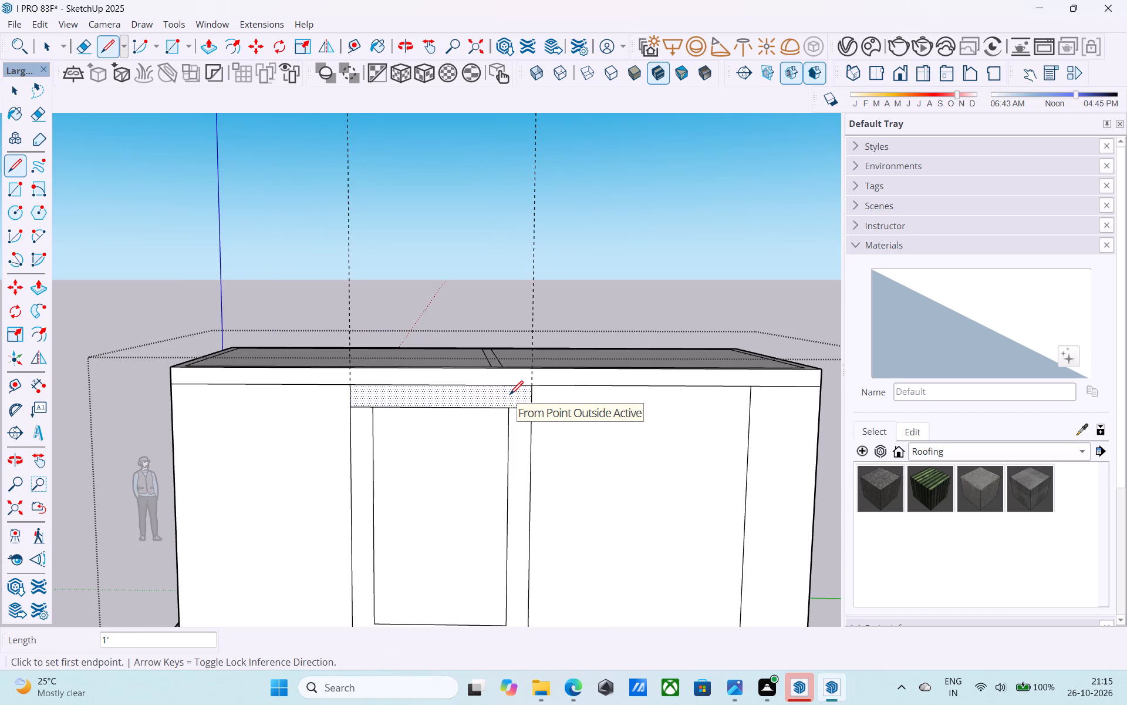
Erase the inset rectangle's two vertical sides and bottom edge, keeping its full-width top line.
{"action": "scroll", "coordinate": [509, 396], "scroll_direction": "down", "scroll_amount": 6}
{"action": "scroll", "coordinate": [431, 523], "scroll_direction": "up", "scroll_amount": 7}
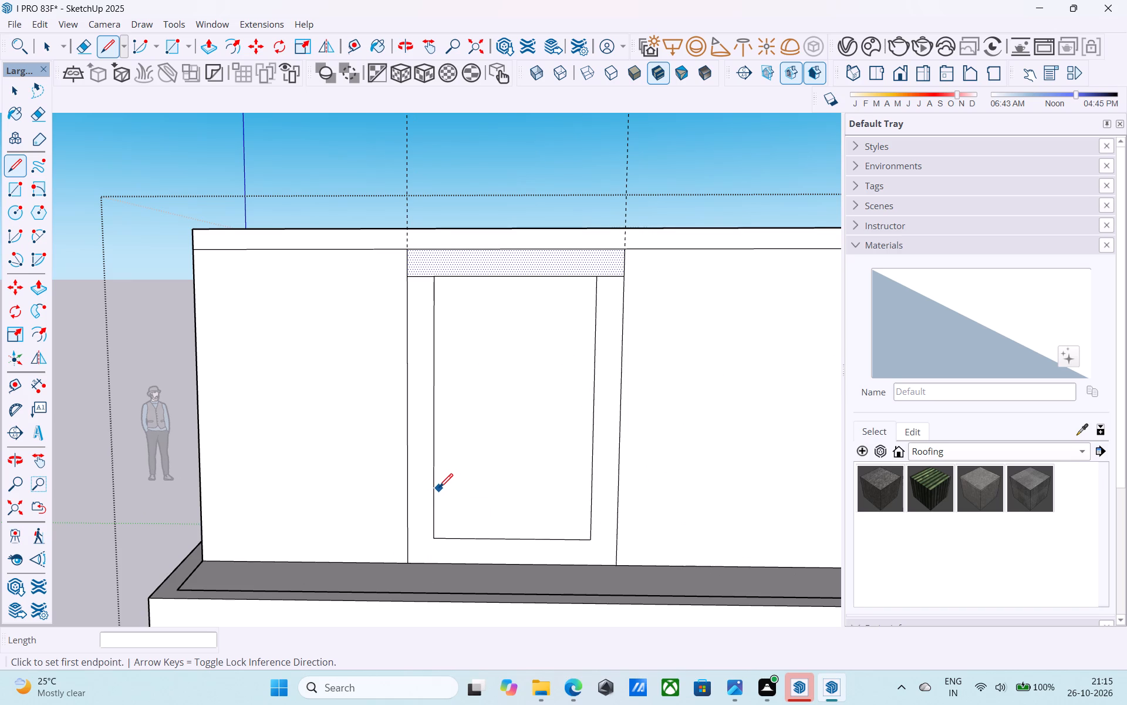
{"action": "key", "text": "e"}
{"action": "left_click_drag", "start_coordinate": [439, 488], "coordinate": [433, 486]}
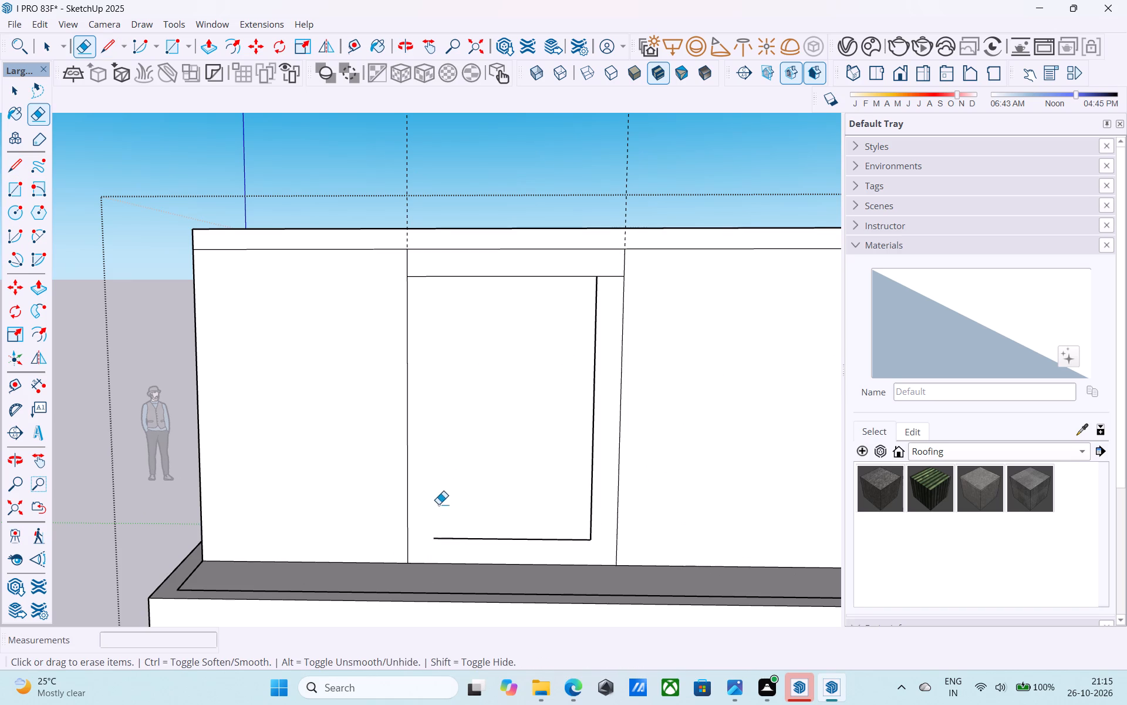
{"action": "left_click_drag", "start_coordinate": [439, 505], "coordinate": [458, 538]}
{"action": "left_click", "coordinate": [592, 486]}
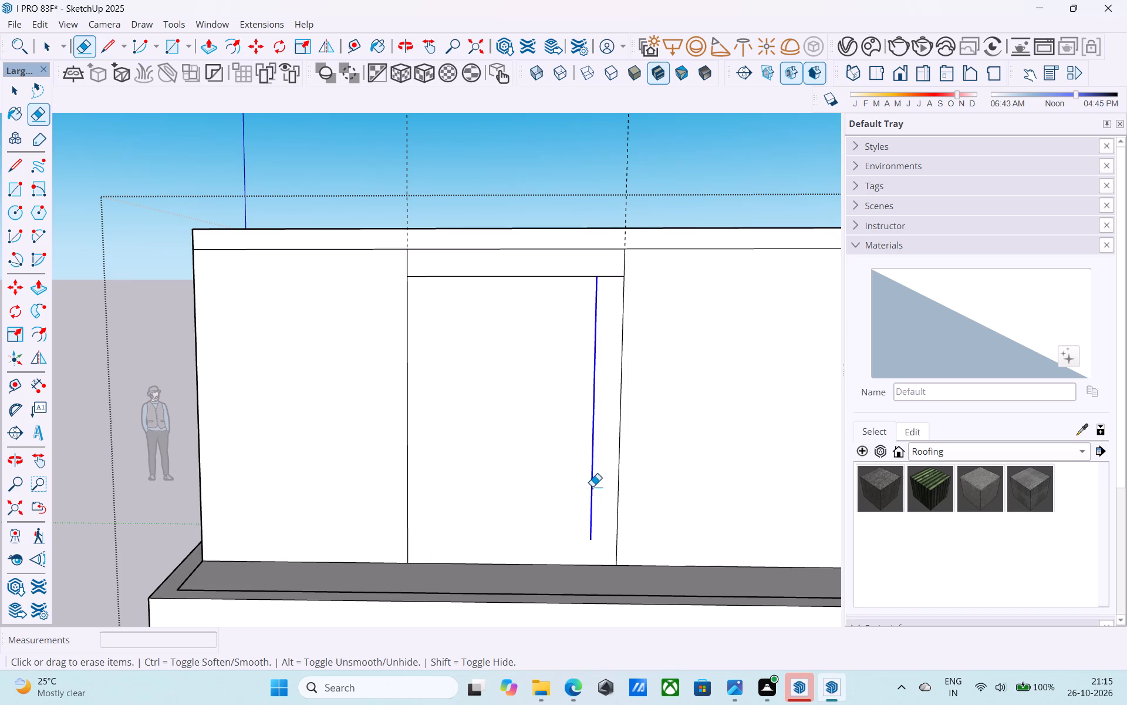
Push the panel below the horizontal line 6" through the wall to cut the opening.
{"action": "scroll", "coordinate": [455, 513], "scroll_direction": "down", "scroll_amount": 1}
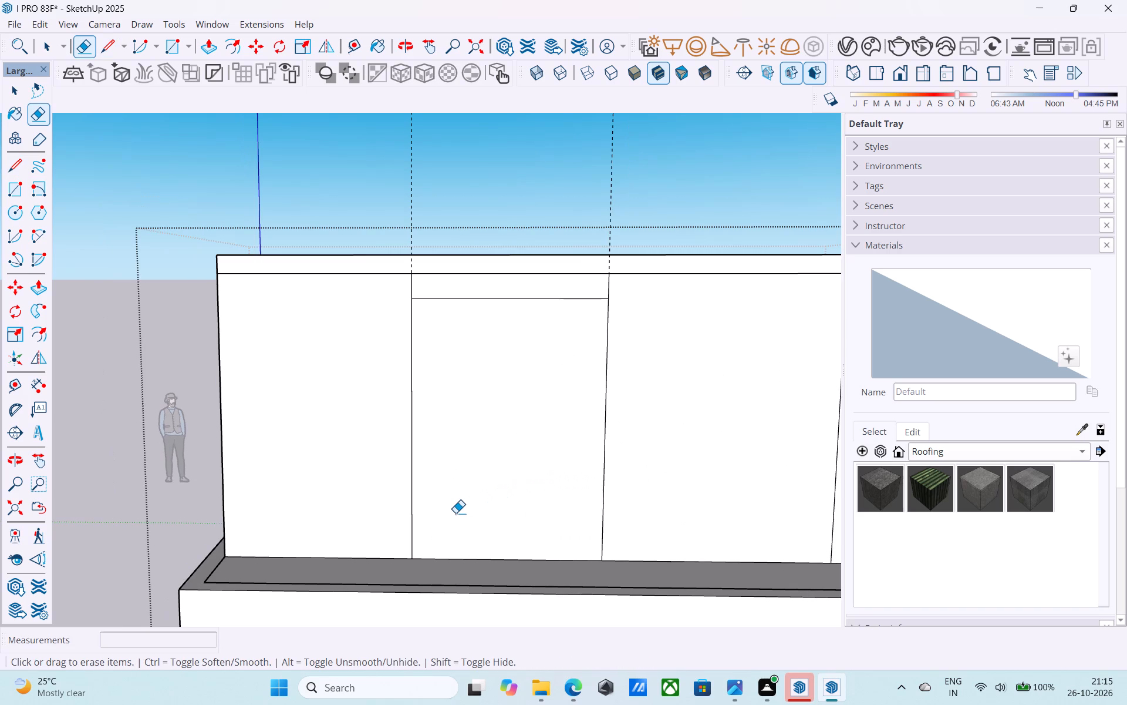
{"action": "middle_click_drag", "start_coordinate": [455, 513], "coordinate": [462, 555]}
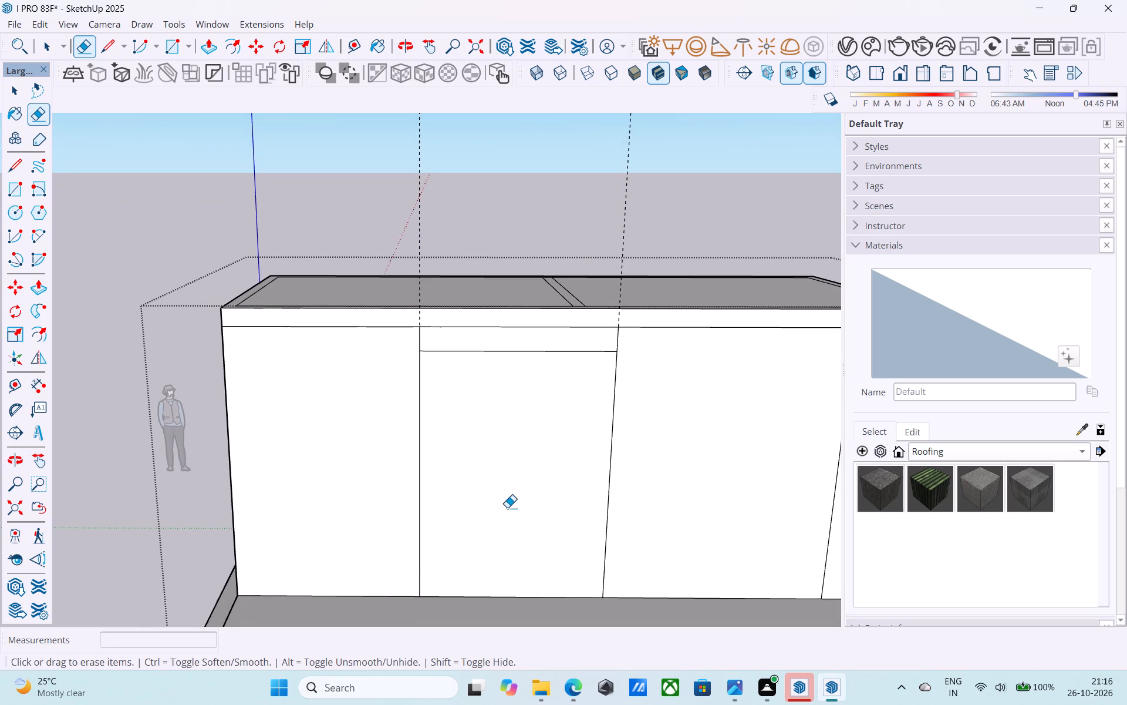
{"action": "key", "text": "space"}
{"action": "scroll", "coordinate": [507, 507], "scroll_direction": "up", "scroll_amount": 3}
{"action": "left_click", "coordinate": [507, 507]}
{"action": "key", "text": "p"}
{"action": "left_click", "coordinate": [507, 507]}
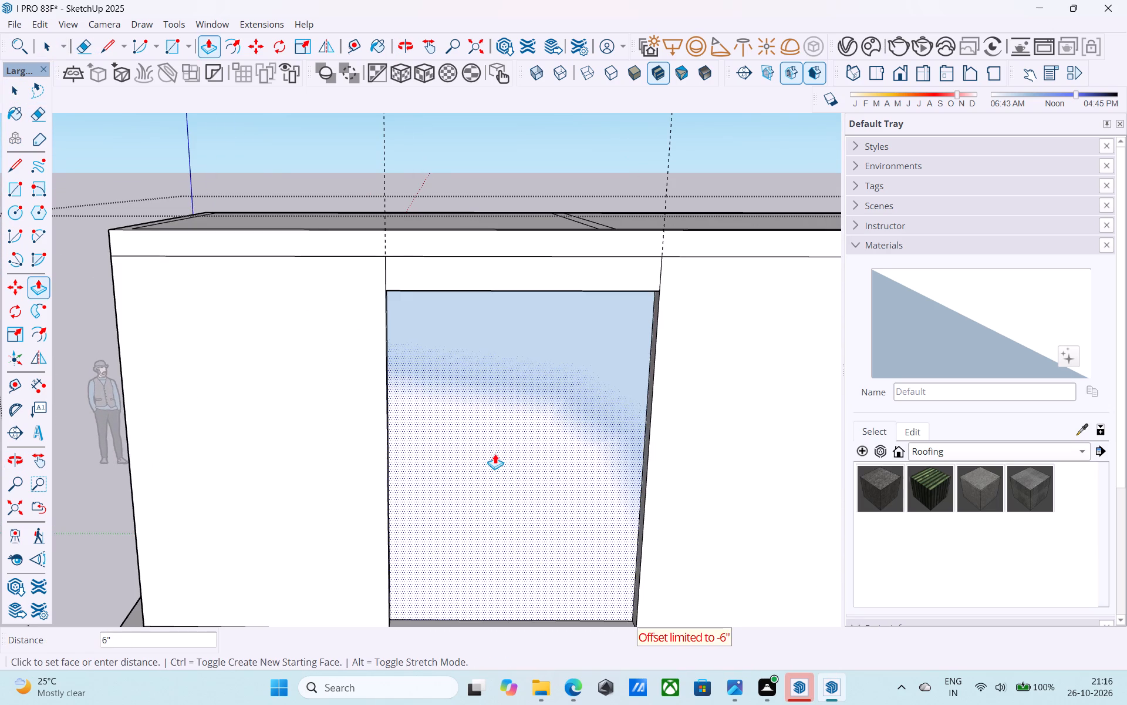
{"action": "left_click", "coordinate": [495, 454]}
Copy the inner vertical edge of the opening's jamb 6" along the long wall's interior face.
{"action": "scroll", "coordinate": [495, 452], "scroll_direction": "down", "scroll_amount": 6}
{"action": "middle_click_drag", "start_coordinate": [483, 519], "coordinate": [284, 506]}
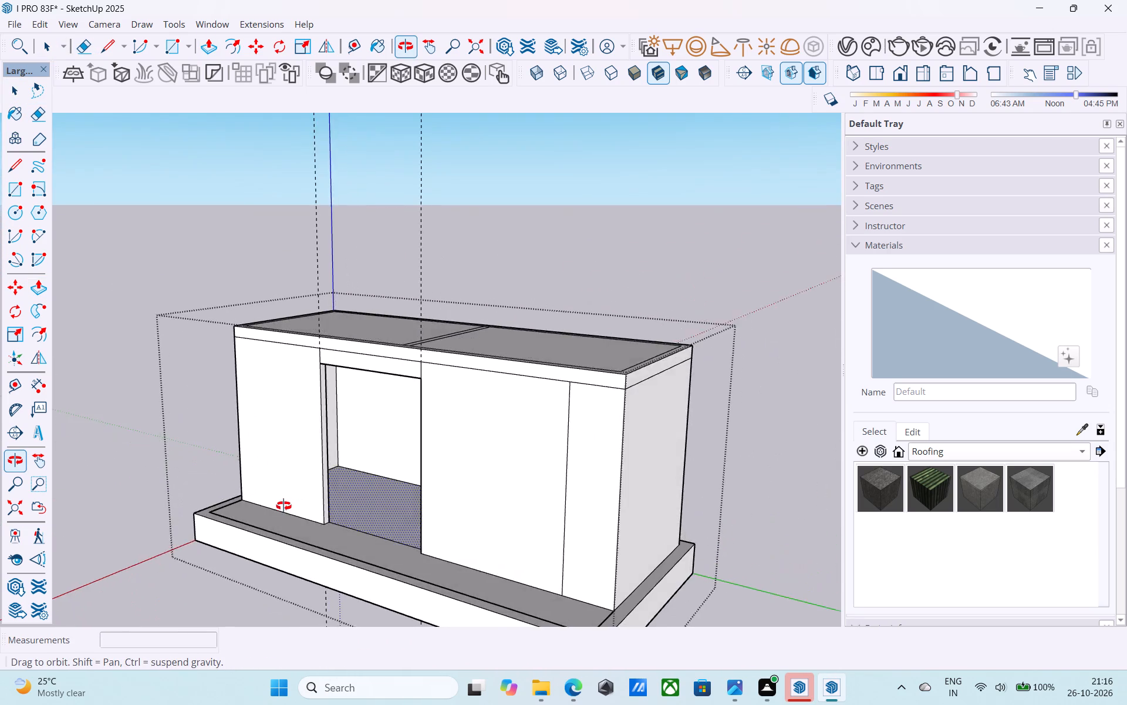
{"action": "middle_click_drag", "start_coordinate": [284, 506], "coordinate": [718, 423]}
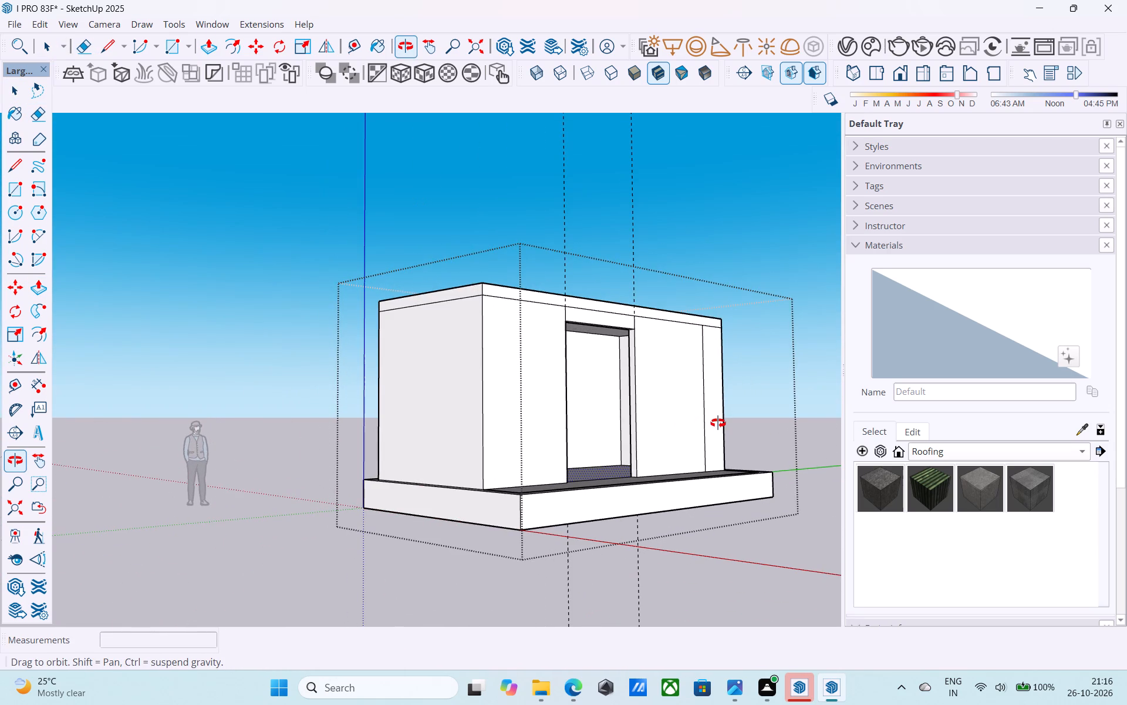
{"action": "middle_click_drag", "start_coordinate": [718, 423], "coordinate": [731, 461]}
{"action": "scroll", "coordinate": [698, 444], "scroll_direction": "up", "scroll_amount": 6}
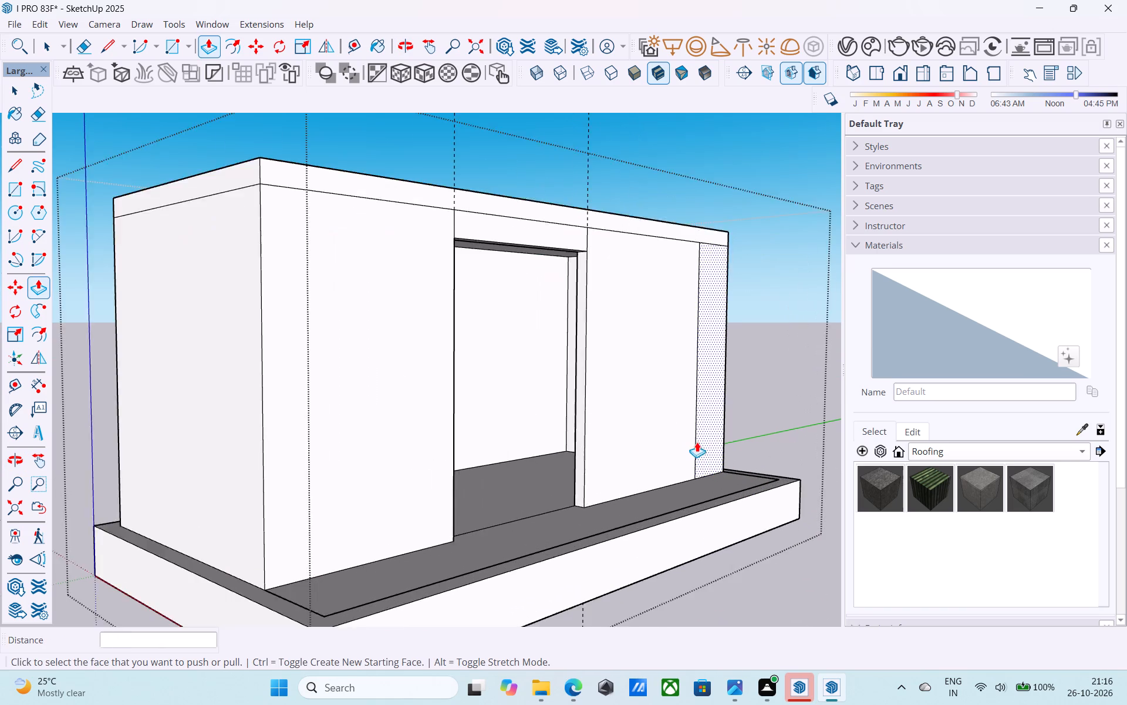
{"action": "scroll", "coordinate": [664, 413], "scroll_direction": "up", "scroll_amount": 10}
{"action": "middle_click_drag", "start_coordinate": [635, 411], "coordinate": [956, 504]}
{"action": "scroll", "coordinate": [953, 500], "scroll_direction": "up", "scroll_amount": 1}
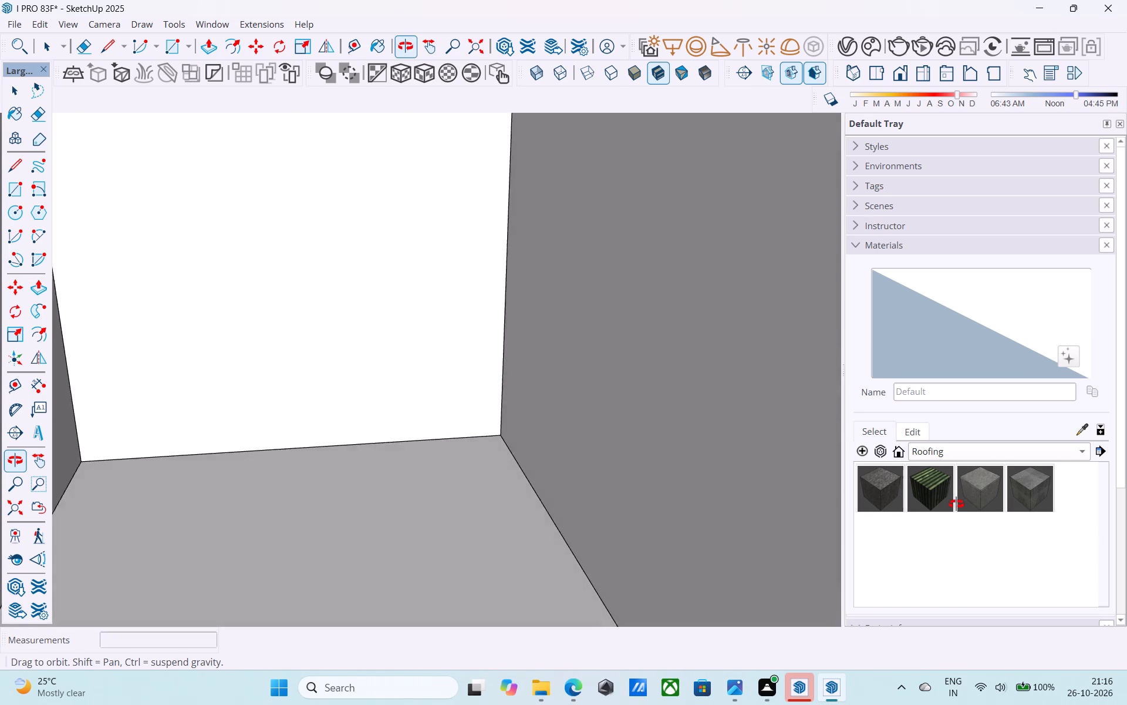
{"action": "middle_click_drag", "start_coordinate": [956, 504], "coordinate": [898, 488]}
{"action": "middle_click_drag", "start_coordinate": [787, 444], "coordinate": [701, 432]}
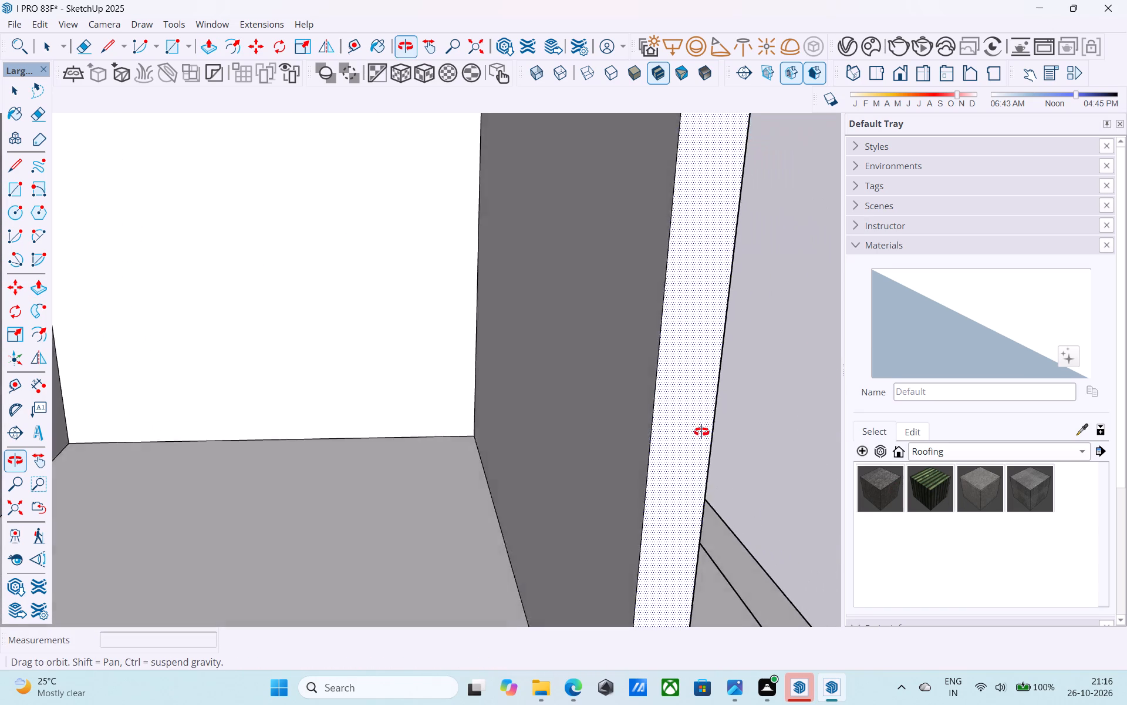
{"action": "middle_click_drag", "start_coordinate": [701, 432], "coordinate": [792, 427]}
{"action": "key", "text": "space"}
{"action": "left_click", "coordinate": [656, 422]}
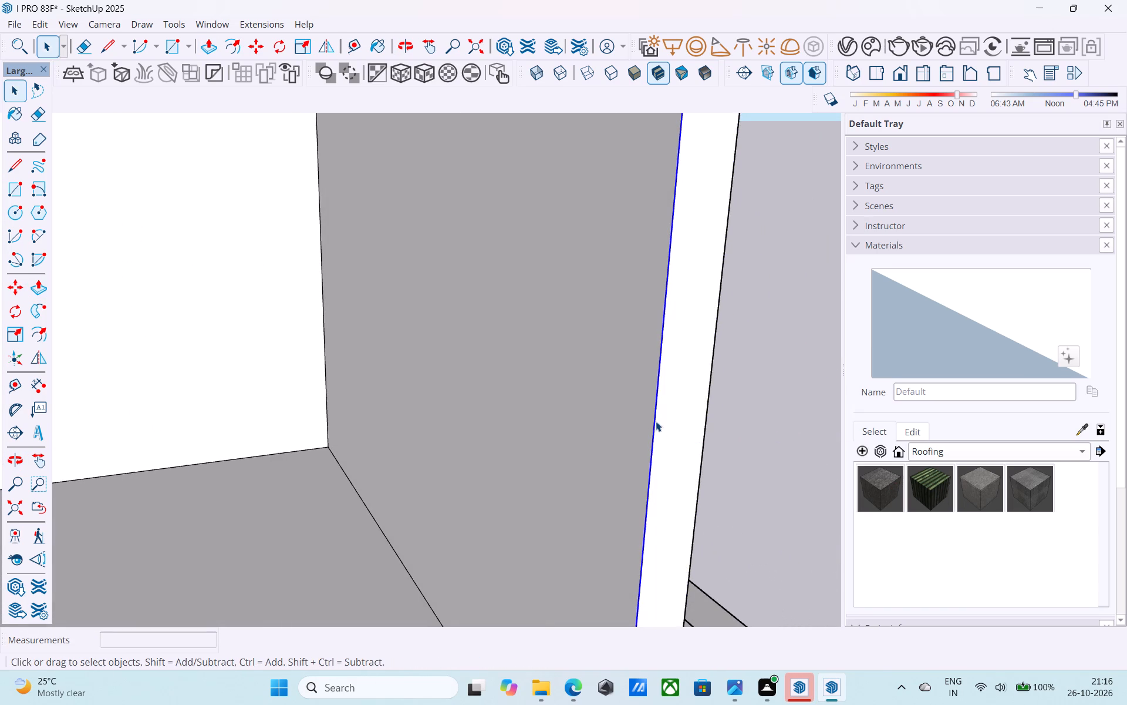
{"action": "key", "text": "m"}
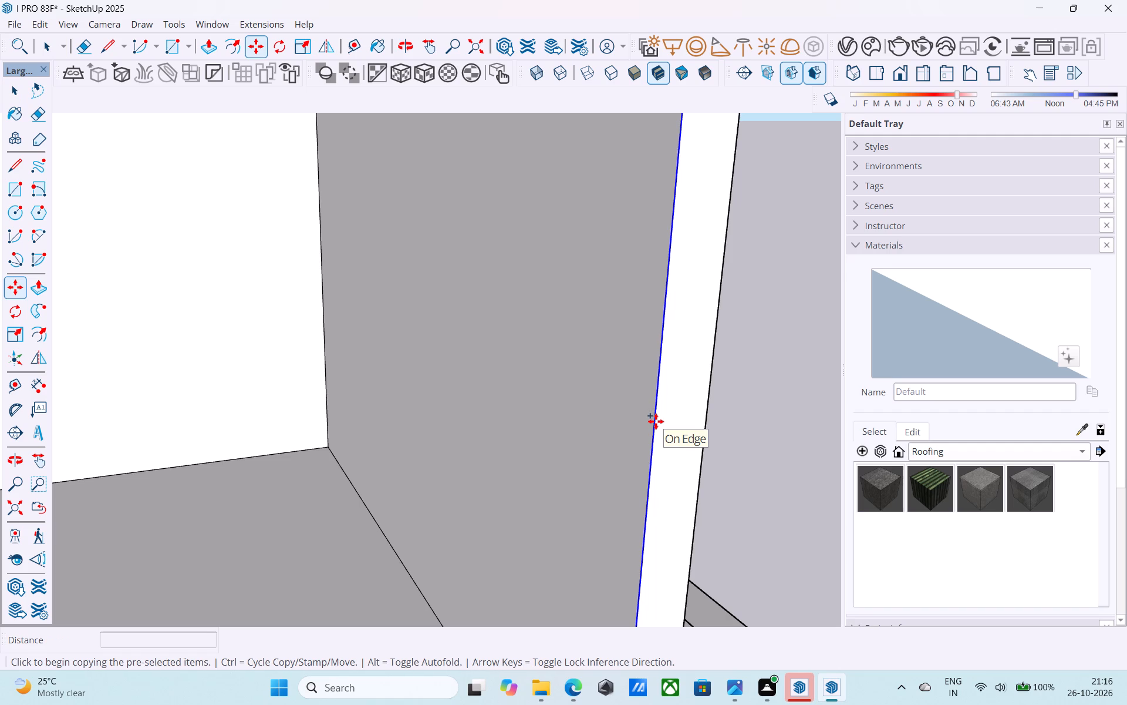
{"action": "left_click", "coordinate": [656, 417]}
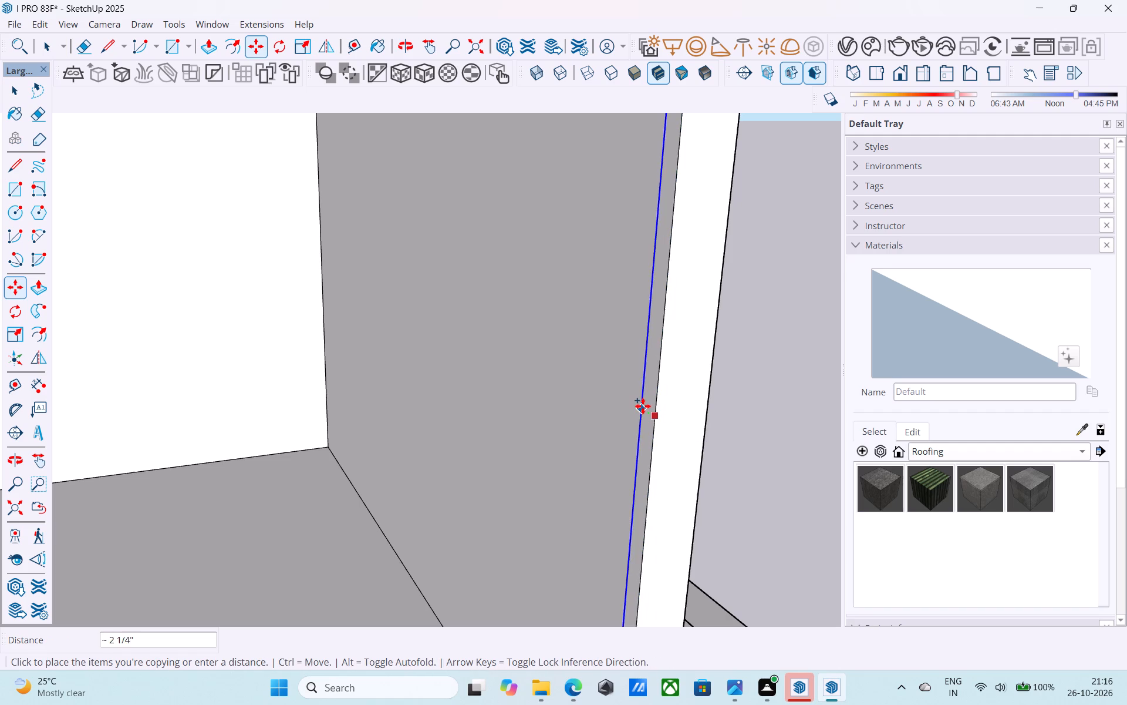
{"action": "key", "text": "6"}
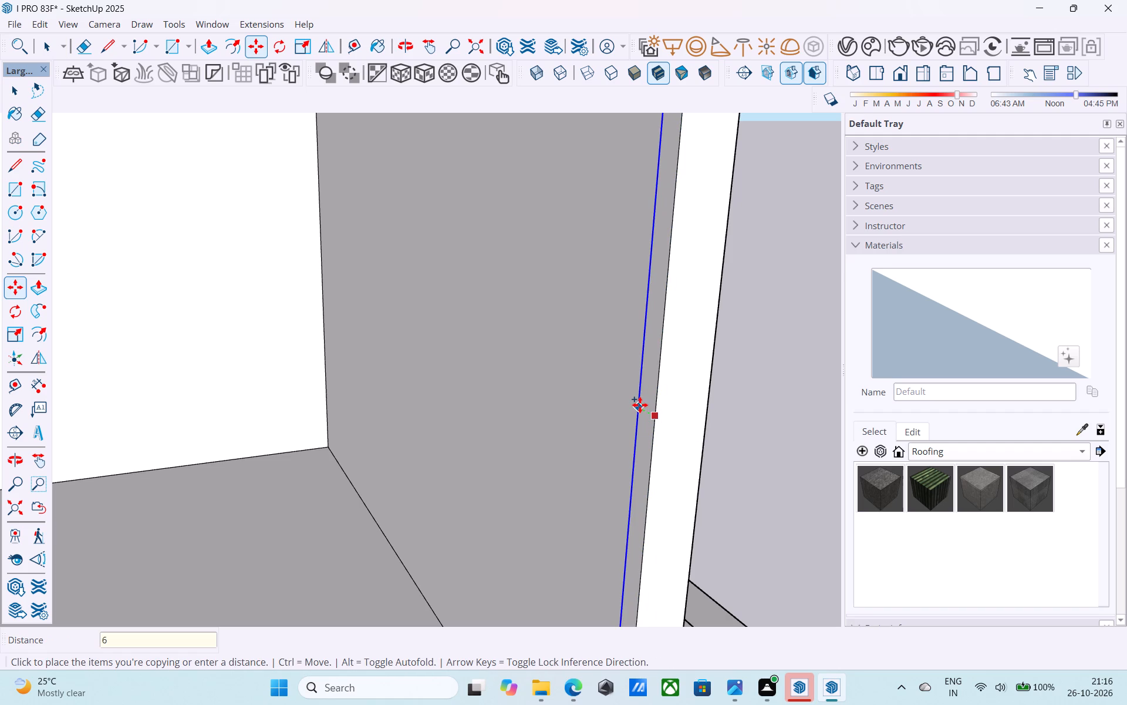
{"action": "key", "text": "shift+quotedbl"}
{"action": "key", "text": "Return"}
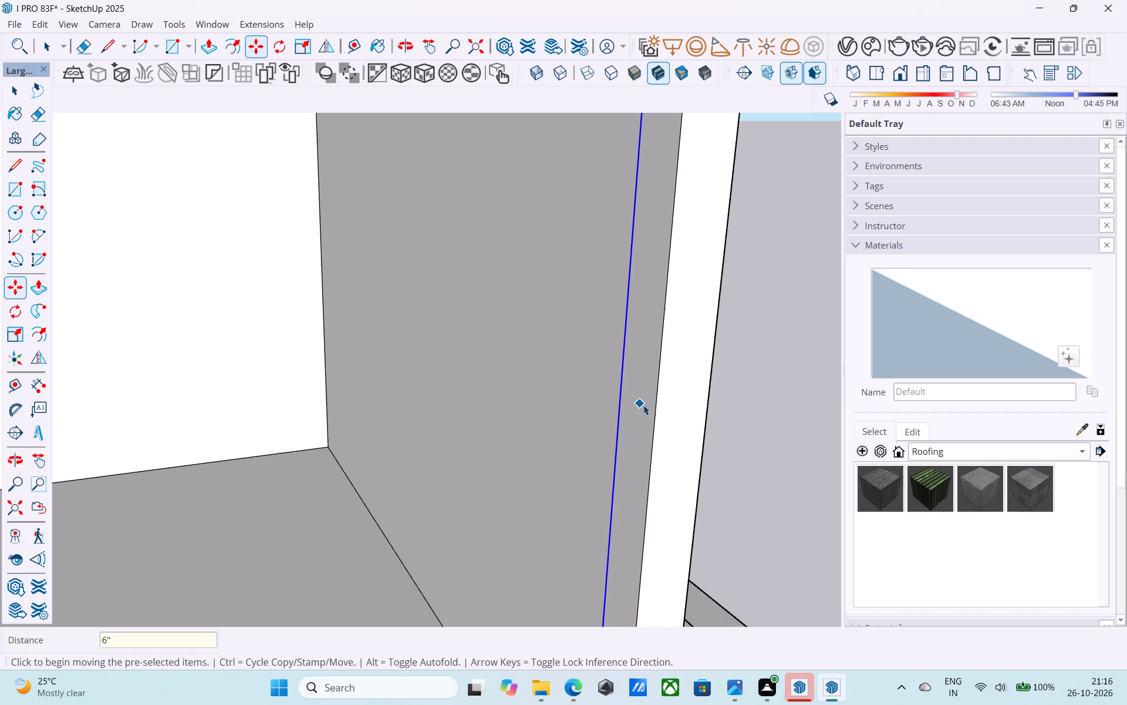
Draw 1' vertical lines up to the ceiling from the copied edge's top end and from the opening's upper inner corner.
{"action": "key", "text": "space"}
{"action": "left_click", "coordinate": [642, 405]}
{"action": "scroll", "coordinate": [639, 403], "scroll_direction": "down", "scroll_amount": 2}
{"action": "middle_click_drag", "start_coordinate": [639, 403], "coordinate": [676, 557]}
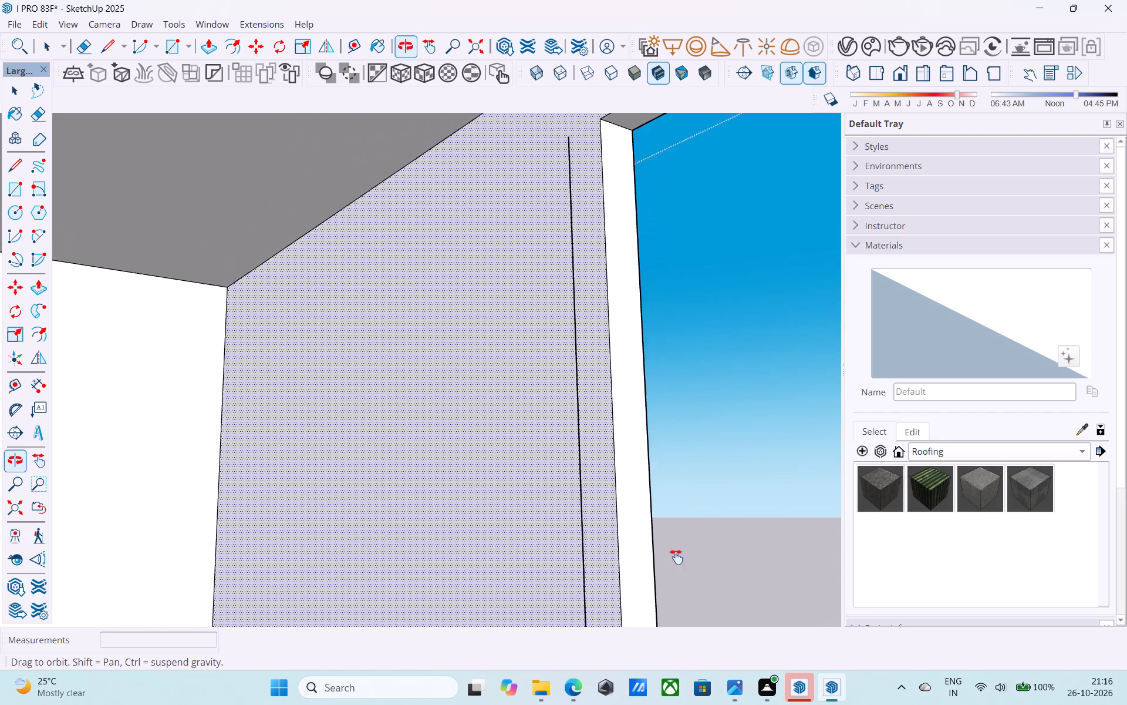
{"action": "middle_click_drag", "start_coordinate": [676, 557], "coordinate": [706, 563]}
{"action": "middle_click_drag", "start_coordinate": [660, 360], "coordinate": [618, 435], "text": "shift"}
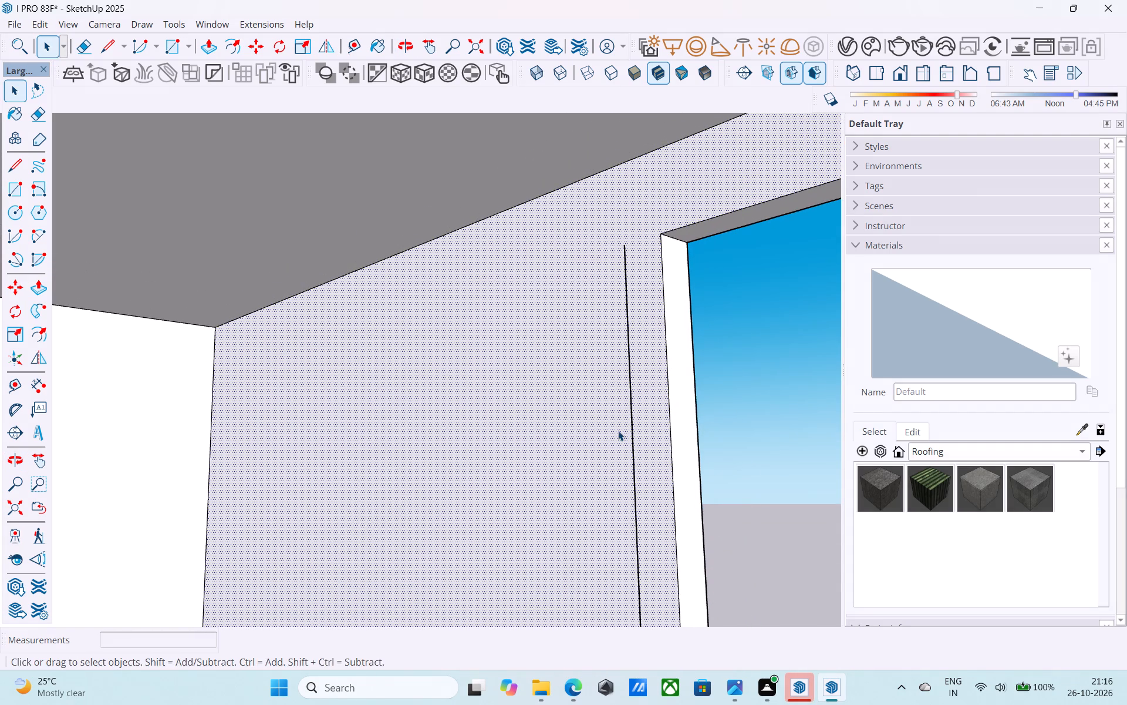
{"action": "key", "text": "l"}
{"action": "left_click", "coordinate": [626, 243]}
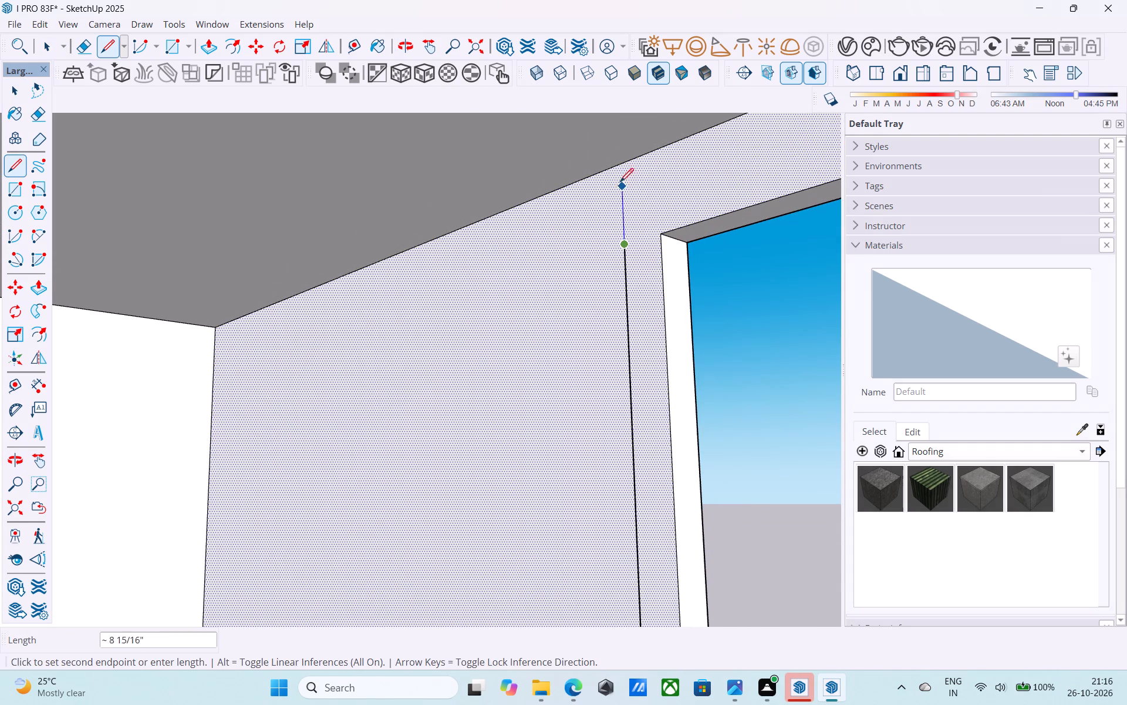
{"action": "left_click", "coordinate": [622, 166]}
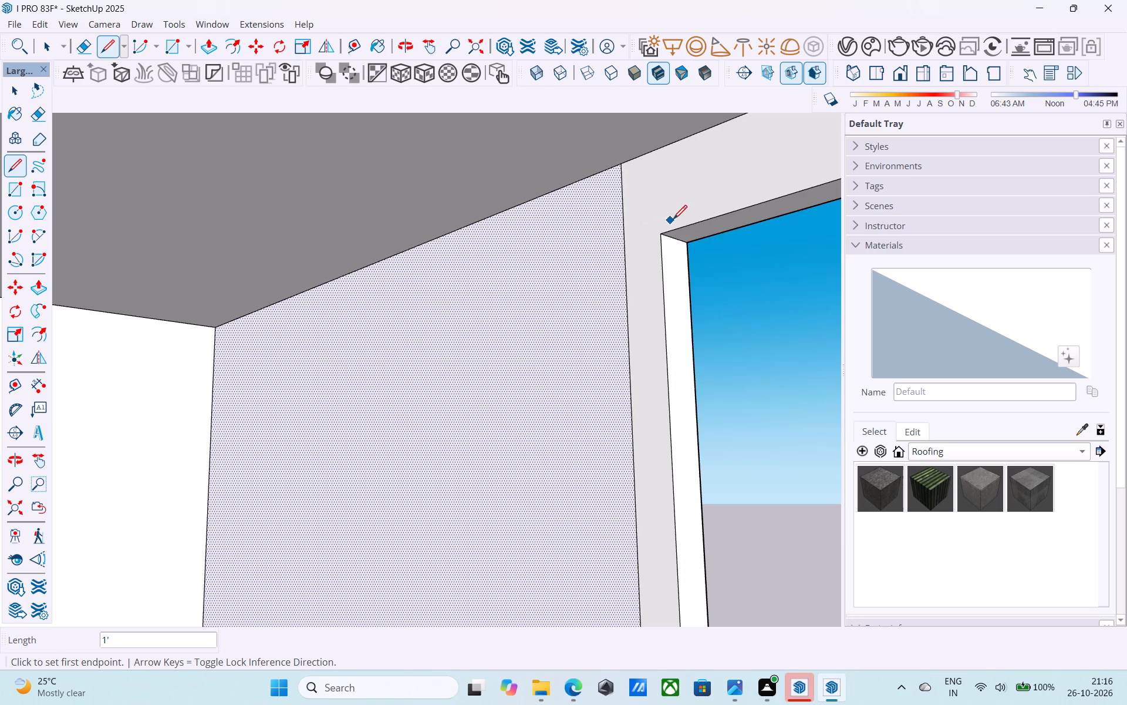
{"action": "left_click", "coordinate": [663, 240]}
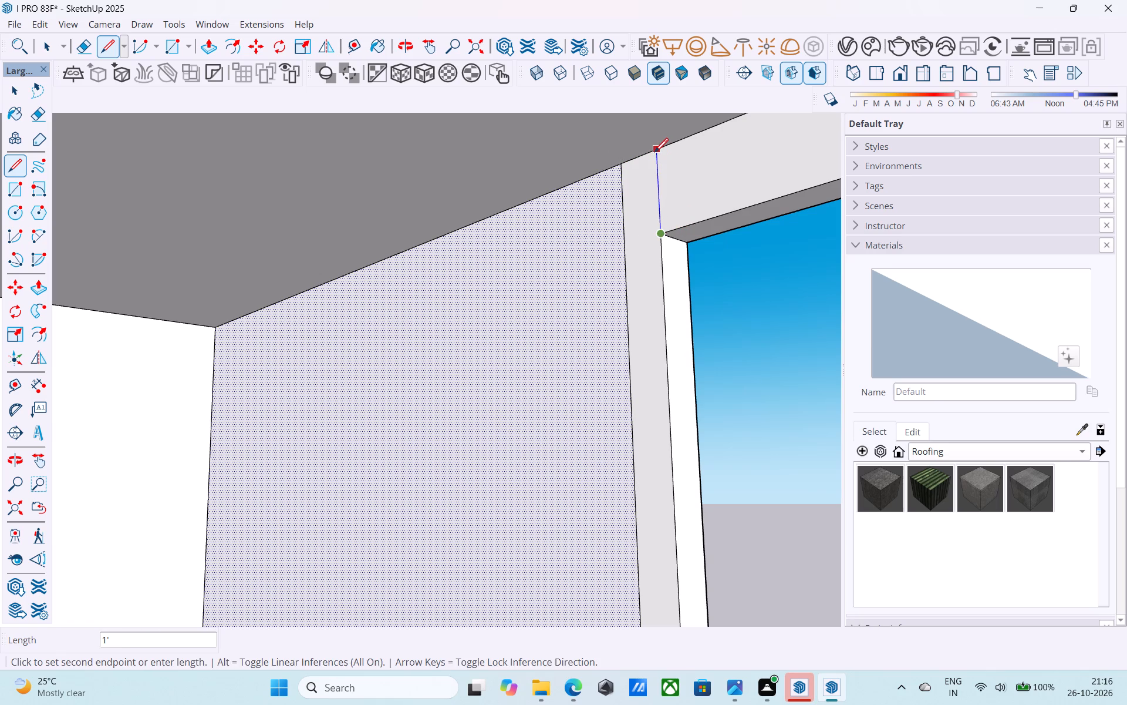
{"action": "left_click", "coordinate": [654, 153]}
Pull the narrow full-height strip beside the opening 2' into the room, and extend it another 6".
{"action": "key", "text": "space"}
{"action": "left_click", "coordinate": [645, 248]}
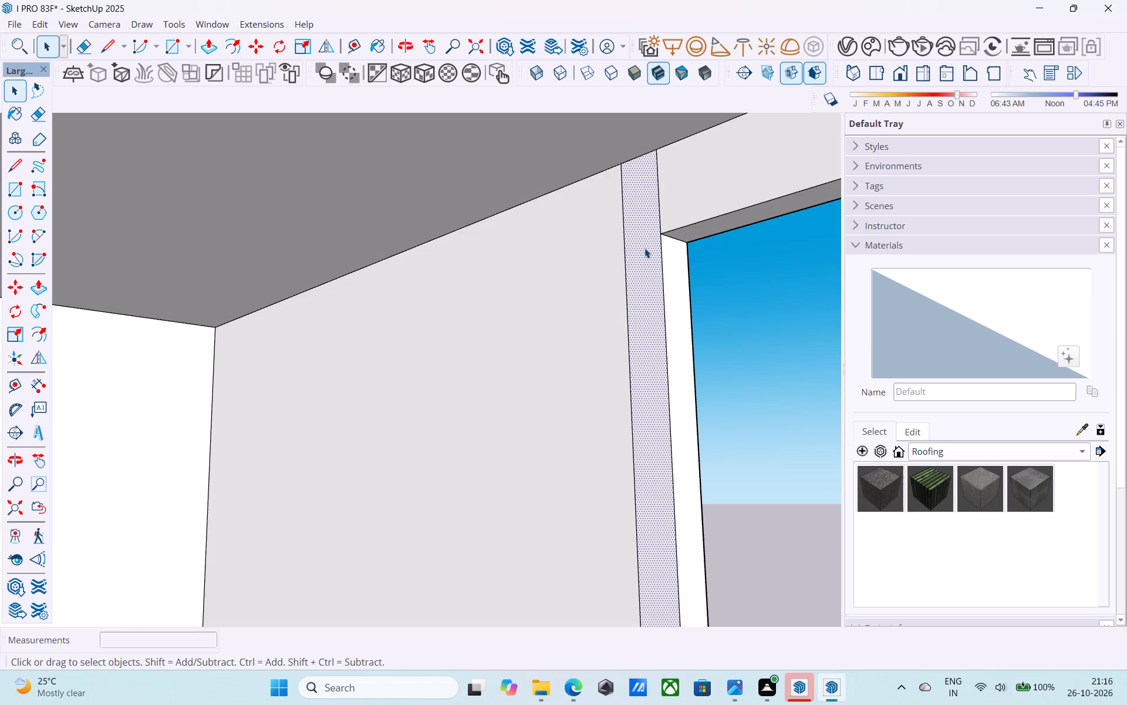
{"action": "key", "text": "p"}
{"action": "left_click", "coordinate": [645, 248]}
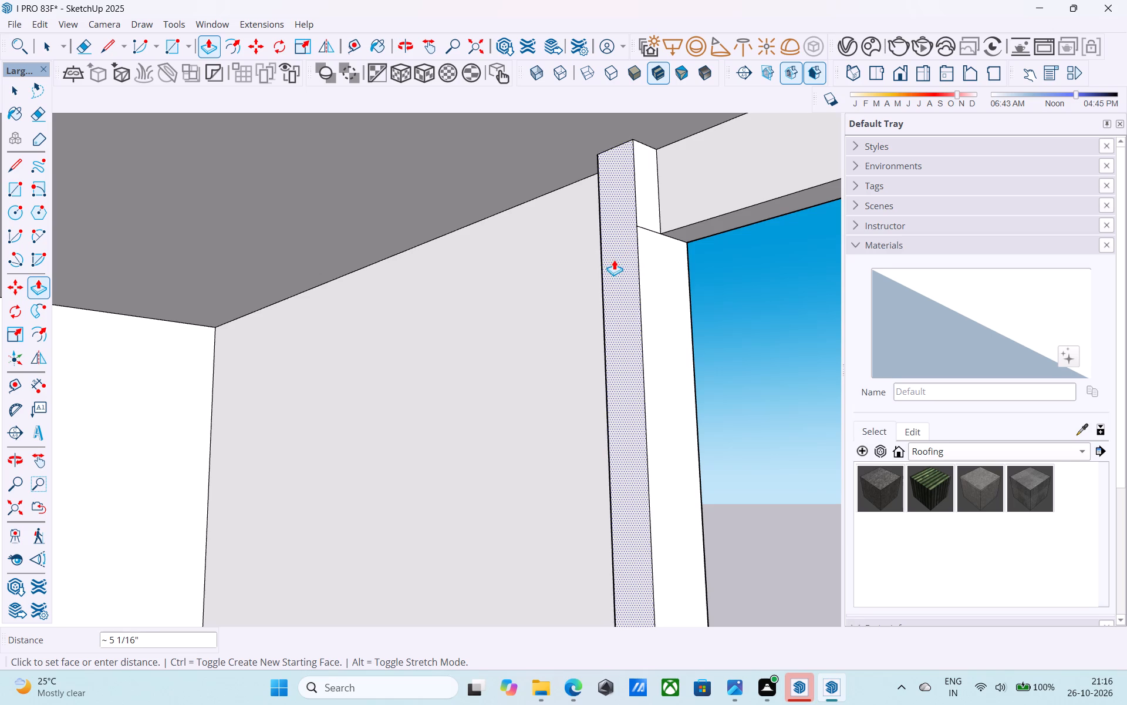
{"action": "type", "text": "2'"}
{"action": "key", "text": "Return"}
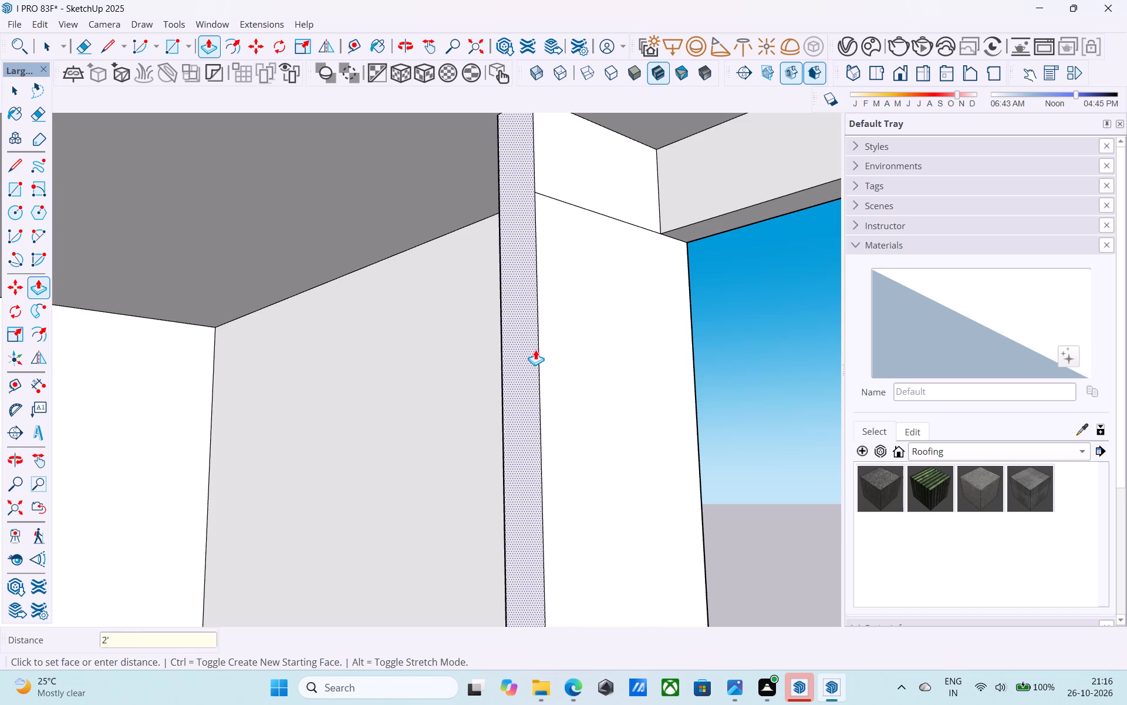
{"action": "left_click", "coordinate": [534, 350]}
{"action": "type", "text": "6\""}
{"action": "key", "text": "Return"}
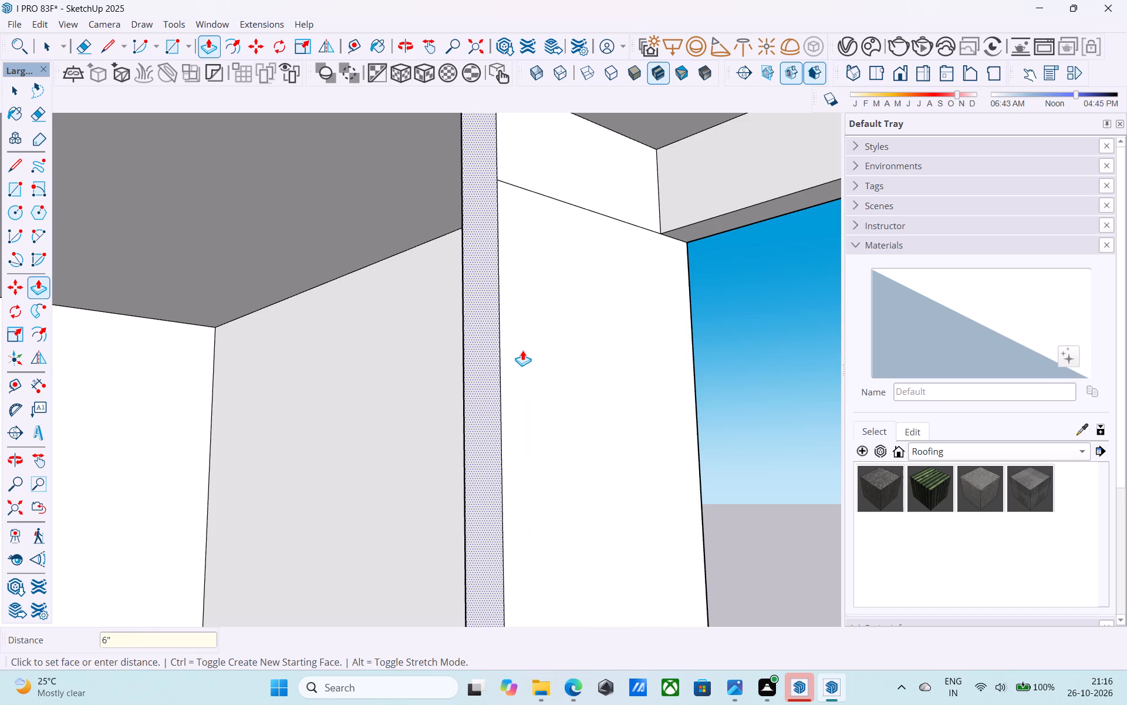
Erase the leftover seam line across the projecting stub wall's side face at the opening's head height.
{"action": "key", "text": "e"}
{"action": "left_click", "coordinate": [553, 199]}
{"action": "key", "text": "space"}
Copy the stub wall's outer vertical edge 4.5" back along its side face.
{"action": "middle_click_drag", "start_coordinate": [551, 198], "coordinate": [546, 217]}
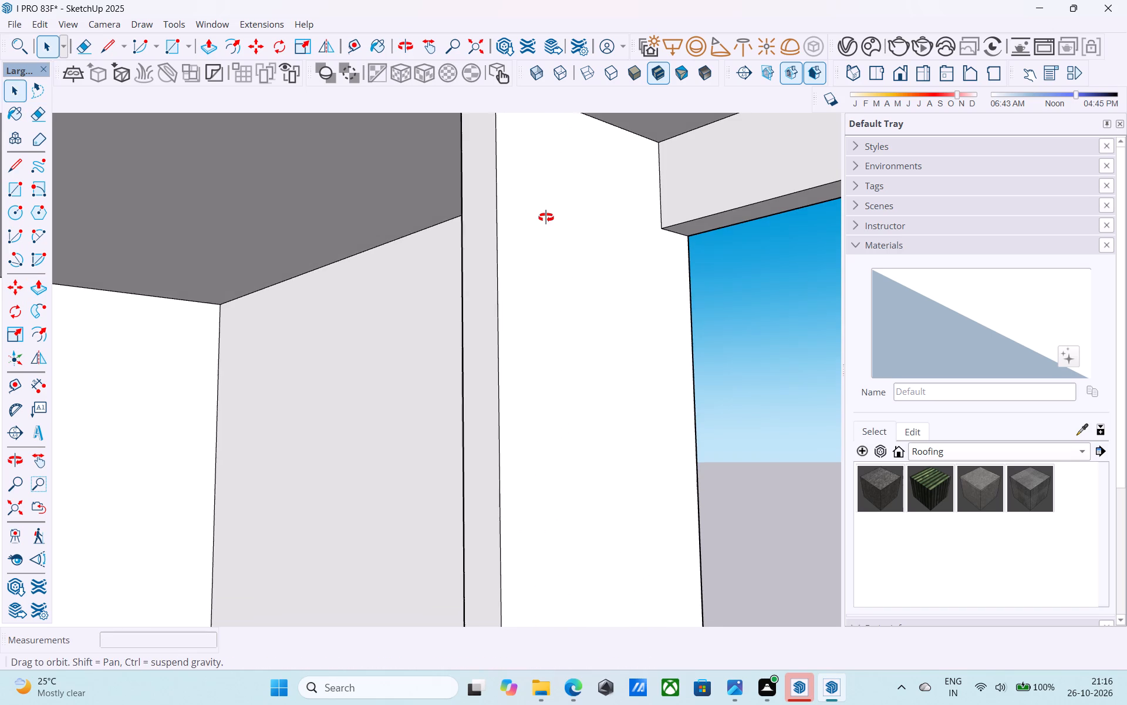
{"action": "middle_click_drag", "start_coordinate": [546, 217], "coordinate": [546, 218]}
{"action": "left_click", "coordinate": [497, 209]}
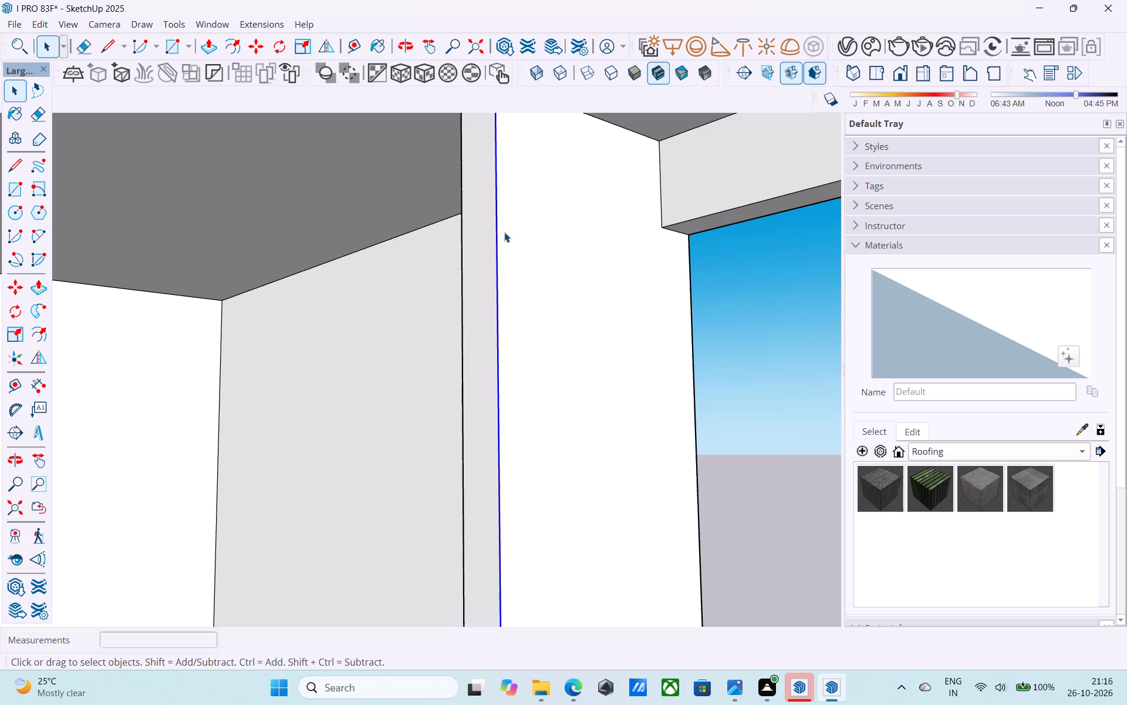
{"action": "key", "text": "m"}
{"action": "left_click", "coordinate": [501, 260]}
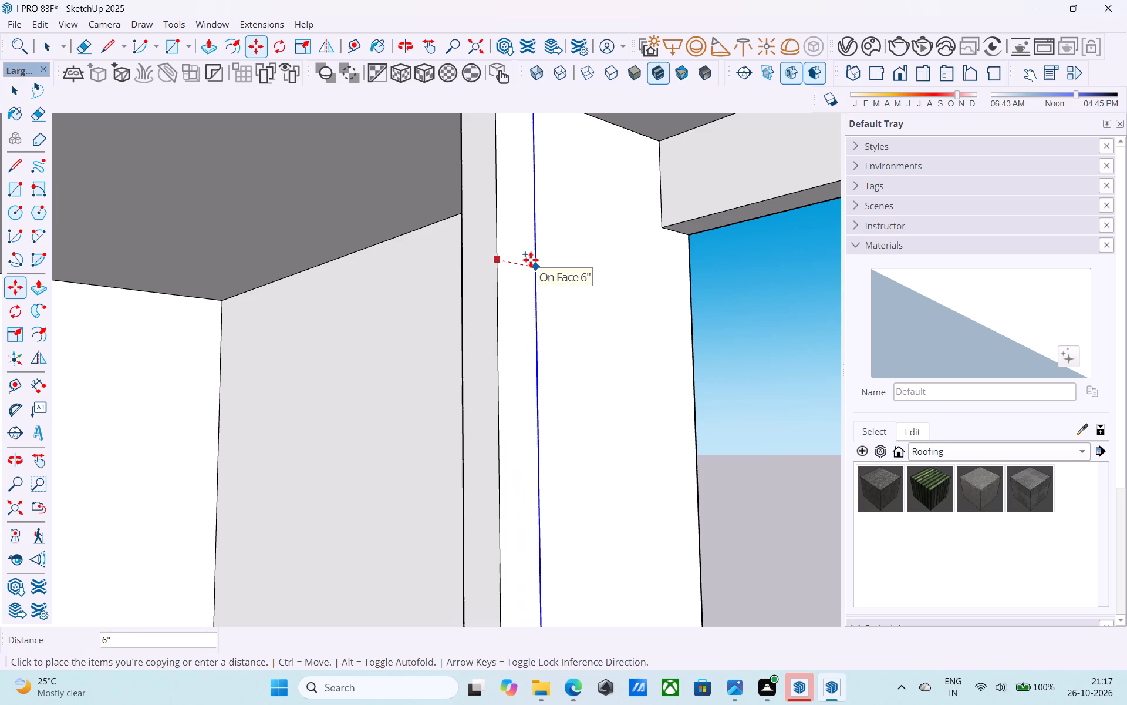
{"action": "type", "text": "4.5"}
{"action": "key", "text": "shift+quotedbl"}
{"action": "key", "text": "Return"}
{"action": "key", "text": "space"}
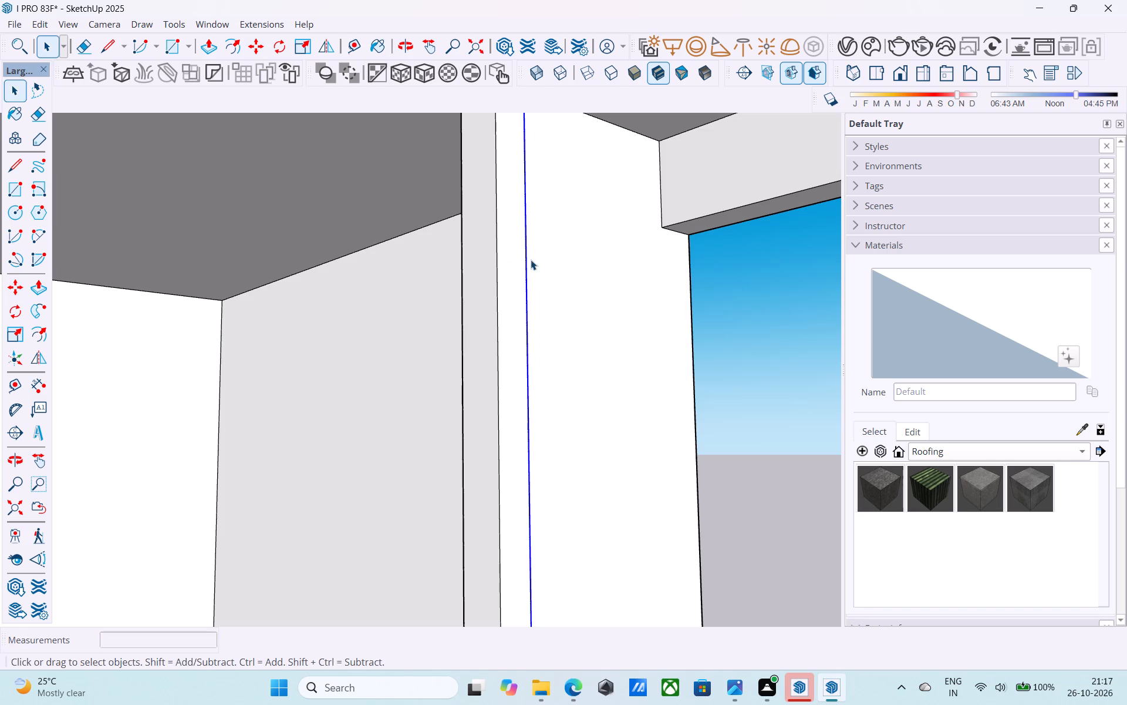
Pull the 4.5" strip at the stub wall's end about 9' 4" across behind the opening to form a partition.
{"action": "left_click", "coordinate": [514, 288]}
{"action": "key", "text": "p"}
{"action": "left_click", "coordinate": [516, 288]}
{"action": "middle_click_drag", "start_coordinate": [536, 288], "coordinate": [33, 287]}
{"action": "middle_click_drag", "start_coordinate": [471, 260], "coordinate": [318, 261]}
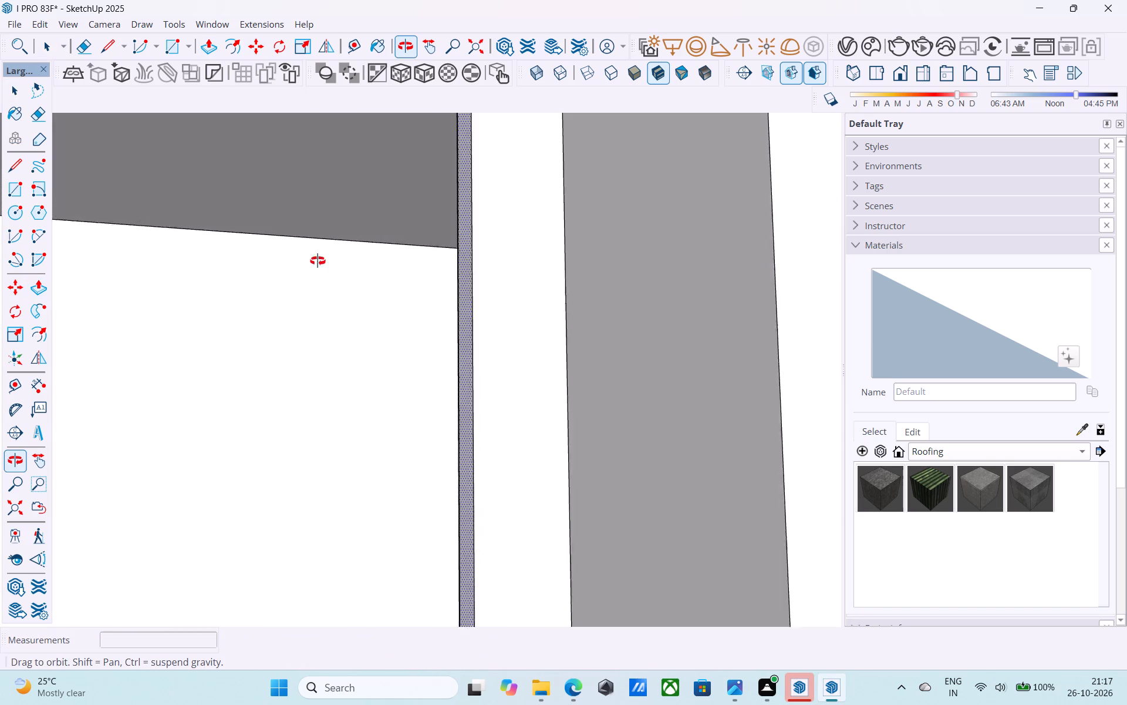
{"action": "middle_click_drag", "start_coordinate": [318, 261], "coordinate": [194, 267]}
{"action": "scroll", "coordinate": [296, 268], "scroll_direction": "down", "scroll_amount": 15}
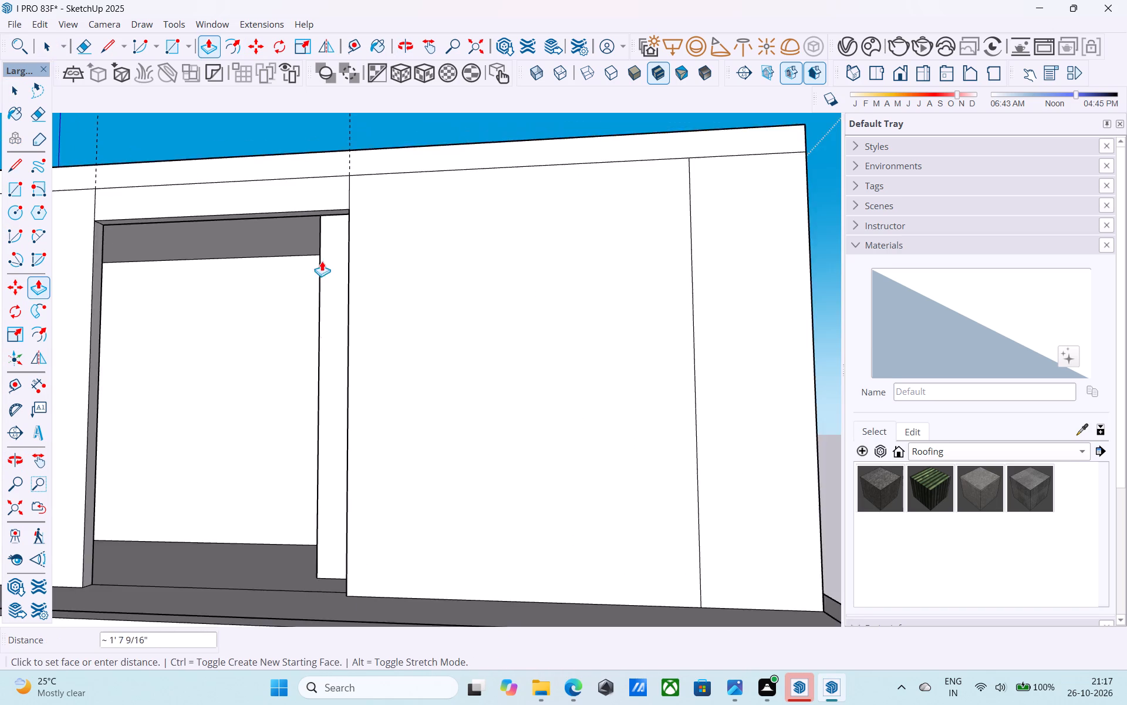
{"action": "scroll", "coordinate": [322, 261], "scroll_direction": "down", "scroll_amount": 3}
{"action": "left_click", "coordinate": [168, 266]}
Examine the gap between the new partition's far end and the opening's opposite jamb.
{"action": "scroll", "coordinate": [206, 271], "scroll_direction": "up", "scroll_amount": 6}
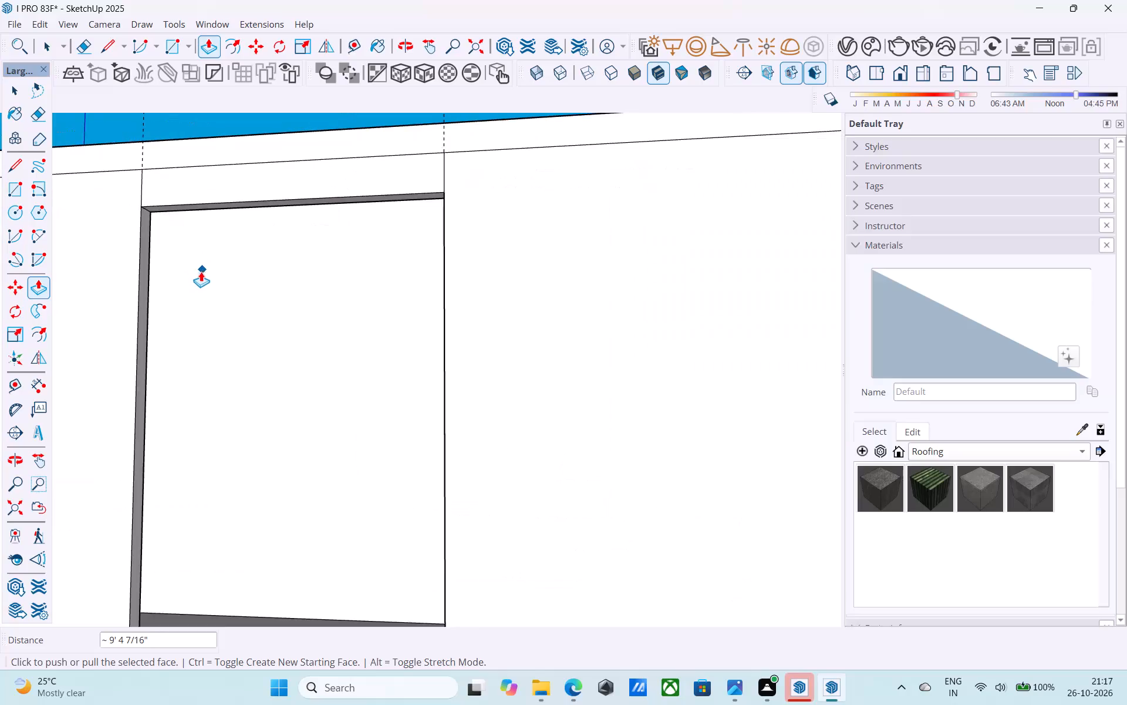
{"action": "scroll", "coordinate": [201, 271], "scroll_direction": "up", "scroll_amount": 2}
{"action": "scroll", "coordinate": [200, 271], "scroll_direction": "down", "scroll_amount": 3}
{"action": "middle_click_drag", "start_coordinate": [206, 279], "coordinate": [387, 279]}
{"action": "middle_click_drag", "start_coordinate": [497, 358], "coordinate": [491, 302], "text": "shift"}
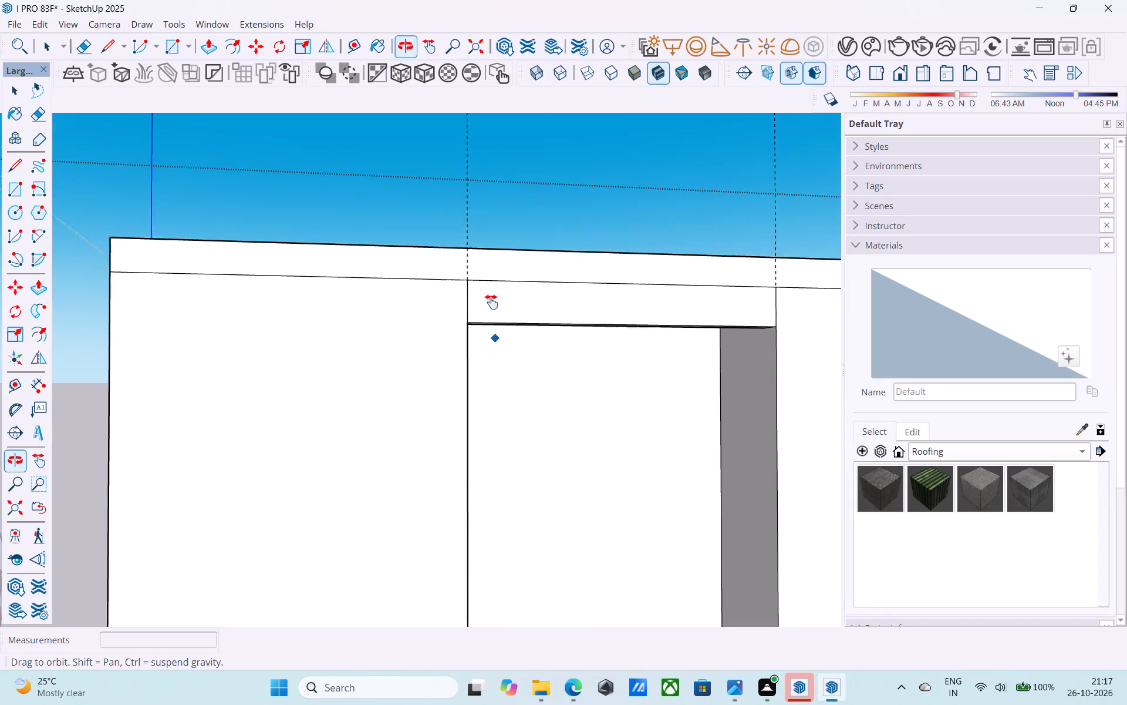
{"action": "middle_click_drag", "start_coordinate": [491, 302], "coordinate": [458, 244], "text": "shift"}
{"action": "middle_click_drag", "start_coordinate": [375, 281], "coordinate": [342, 285]}
{"action": "key", "text": "space"}
{"action": "scroll", "coordinate": [291, 294], "scroll_direction": "up", "scroll_amount": 3}
{"action": "middle_click_drag", "start_coordinate": [285, 291], "coordinate": [380, 298]}
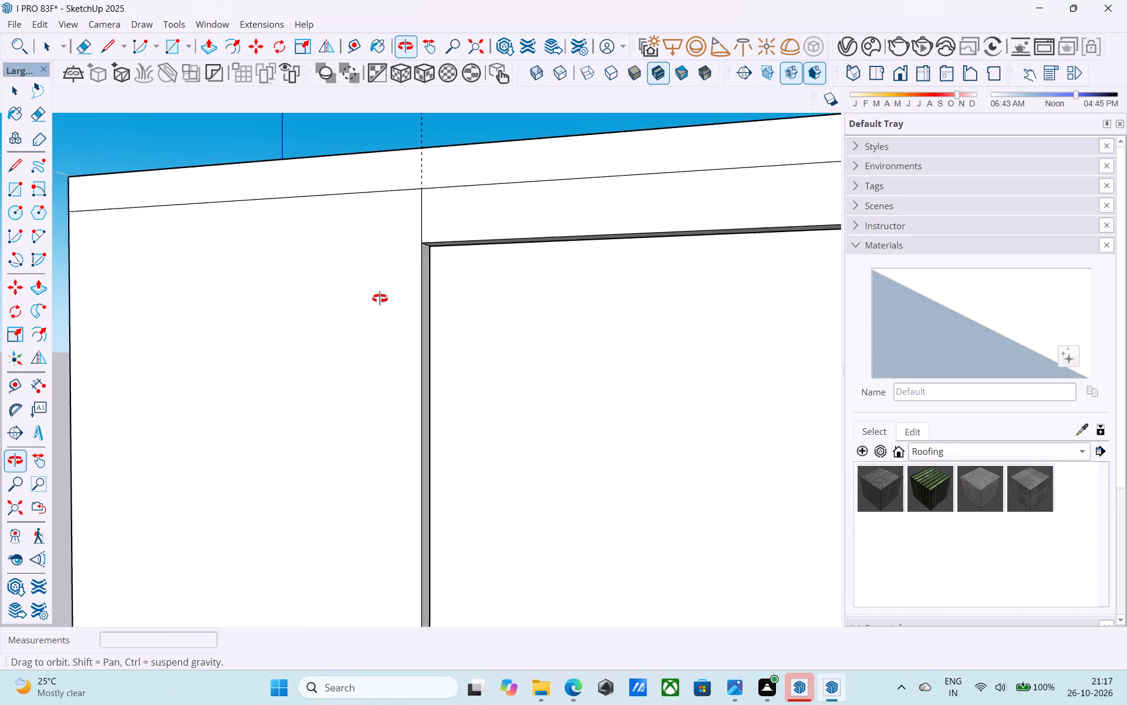
{"action": "middle_click_drag", "start_coordinate": [380, 298], "coordinate": [380, 296]}
{"action": "middle_click_drag", "start_coordinate": [505, 296], "coordinate": [464, 281]}
{"action": "middle_click_drag", "start_coordinate": [354, 281], "coordinate": [333, 269]}
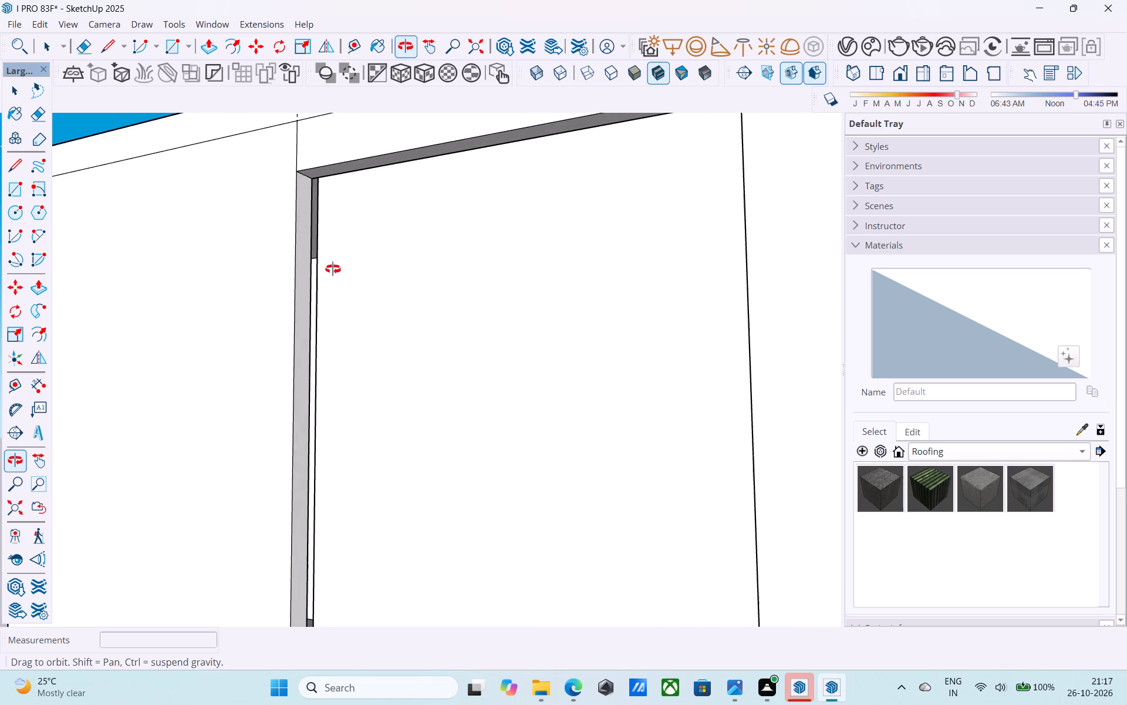
{"action": "middle_click_drag", "start_coordinate": [333, 269], "coordinate": [333, 268]}
{"action": "scroll", "coordinate": [333, 268], "scroll_direction": "down", "scroll_amount": 2}
{"action": "middle_click_drag", "start_coordinate": [333, 268], "coordinate": [404, 259]}
{"action": "middle_click_drag", "start_coordinate": [395, 260], "coordinate": [360, 253]}
{"action": "scroll", "coordinate": [360, 254], "scroll_direction": "up", "scroll_amount": 3}
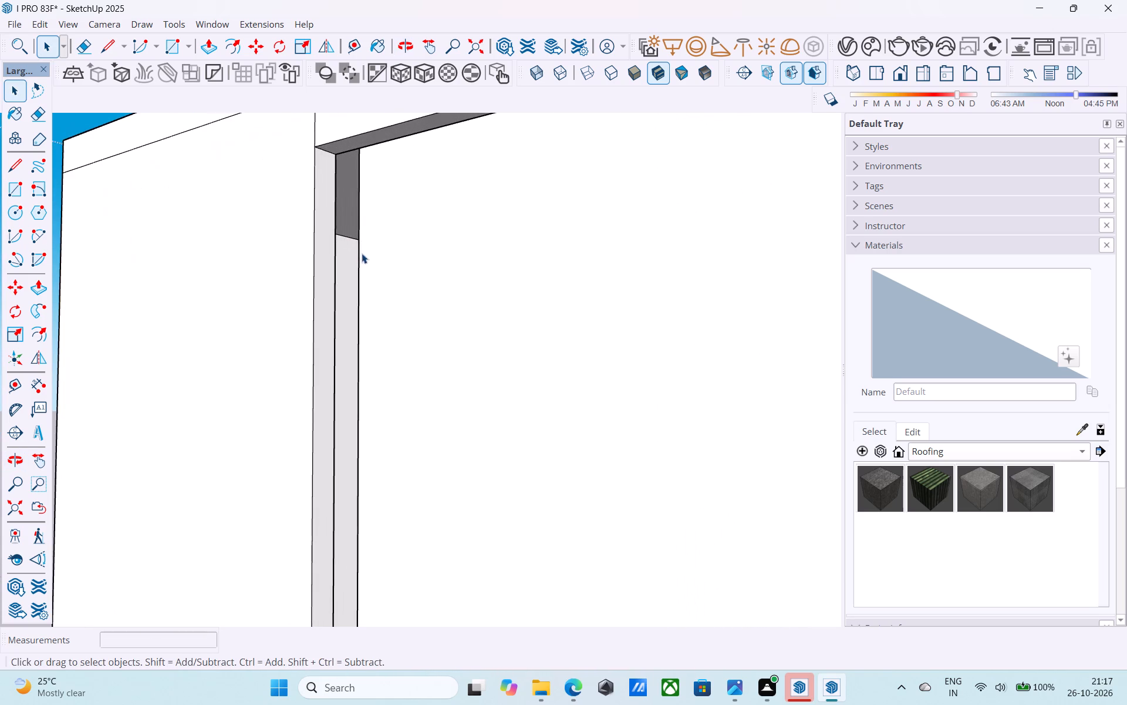
{"action": "scroll", "coordinate": [357, 252], "scroll_direction": "up", "scroll_amount": 12}
{"action": "middle_click_drag", "start_coordinate": [375, 250], "coordinate": [414, 253]}
{"action": "scroll", "coordinate": [418, 248], "scroll_direction": "up", "scroll_amount": 1}
{"action": "scroll", "coordinate": [418, 248], "scroll_direction": "down", "scroll_amount": 9}
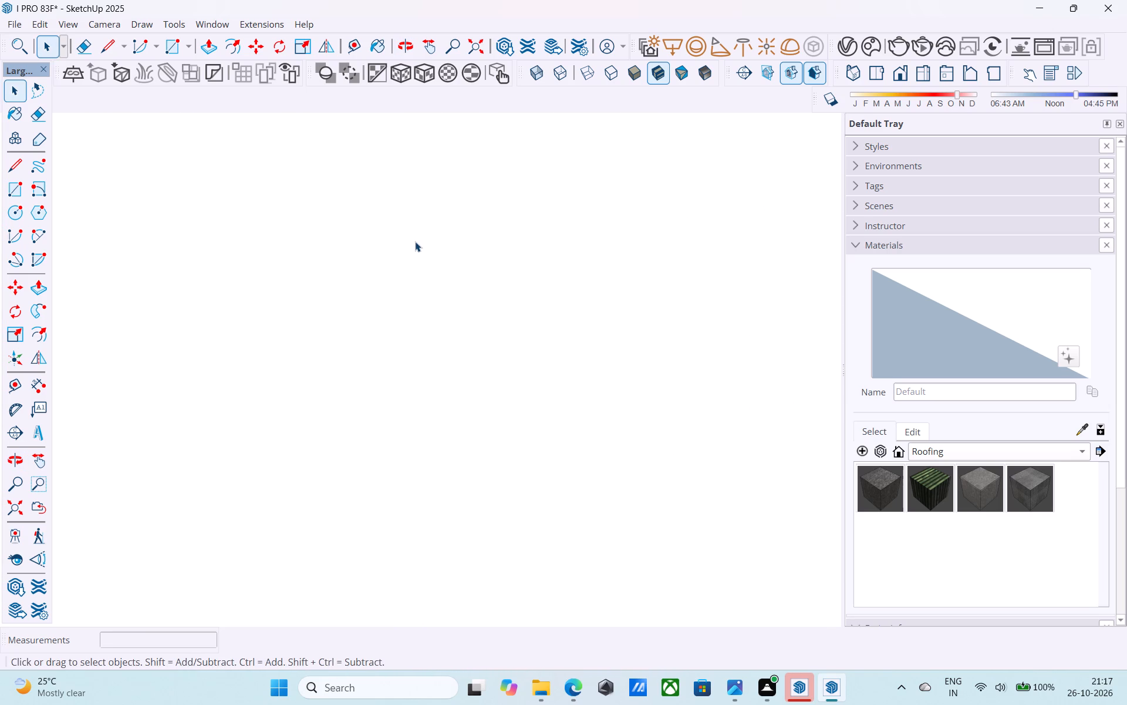
{"action": "scroll", "coordinate": [415, 241], "scroll_direction": "down", "scroll_amount": 20}
{"action": "scroll", "coordinate": [418, 213], "scroll_direction": "down", "scroll_amount": 1}
{"action": "scroll", "coordinate": [418, 213], "scroll_direction": "up", "scroll_amount": 1}
{"action": "scroll", "coordinate": [418, 213], "scroll_direction": "down", "scroll_amount": 7}
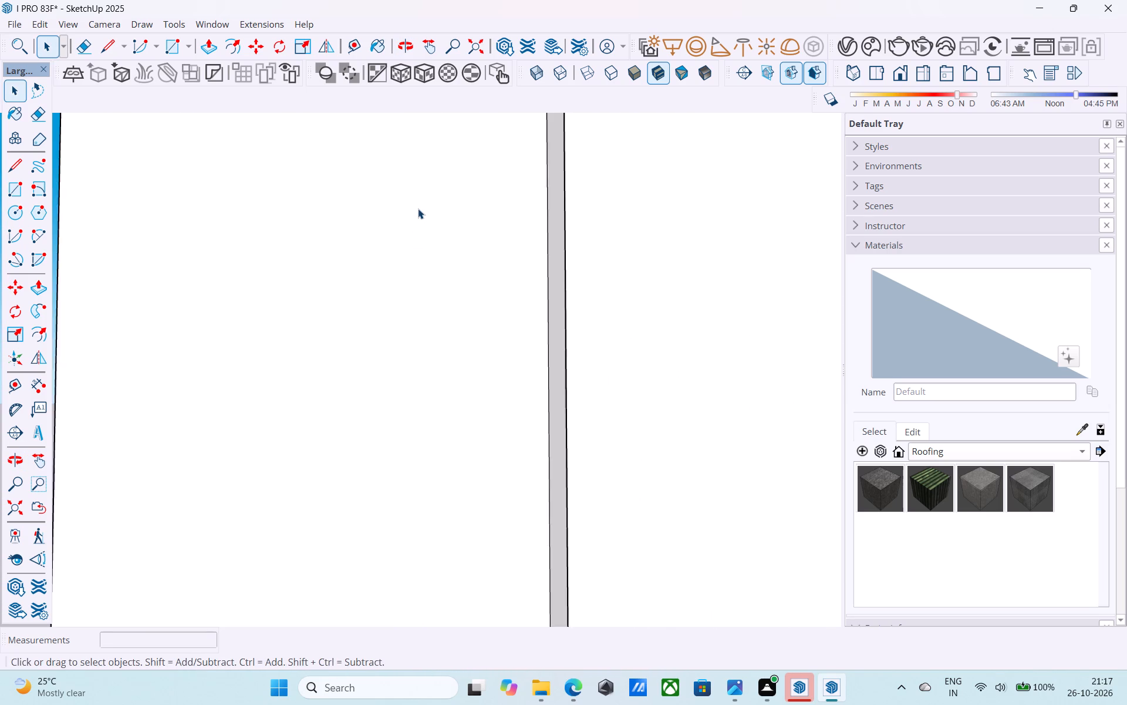
{"action": "scroll", "coordinate": [418, 209], "scroll_direction": "down", "scroll_amount": 2}
{"action": "scroll", "coordinate": [417, 208], "scroll_direction": "up", "scroll_amount": 1}
{"action": "scroll", "coordinate": [418, 207], "scroll_direction": "down", "scroll_amount": 17}
Pull the partition's narrow end face across the gap until it lines up with the opening's nearby jamb.
{"action": "middle_click_drag", "start_coordinate": [504, 212], "coordinate": [446, 235]}
{"action": "scroll", "coordinate": [322, 227], "scroll_direction": "up", "scroll_amount": 6}
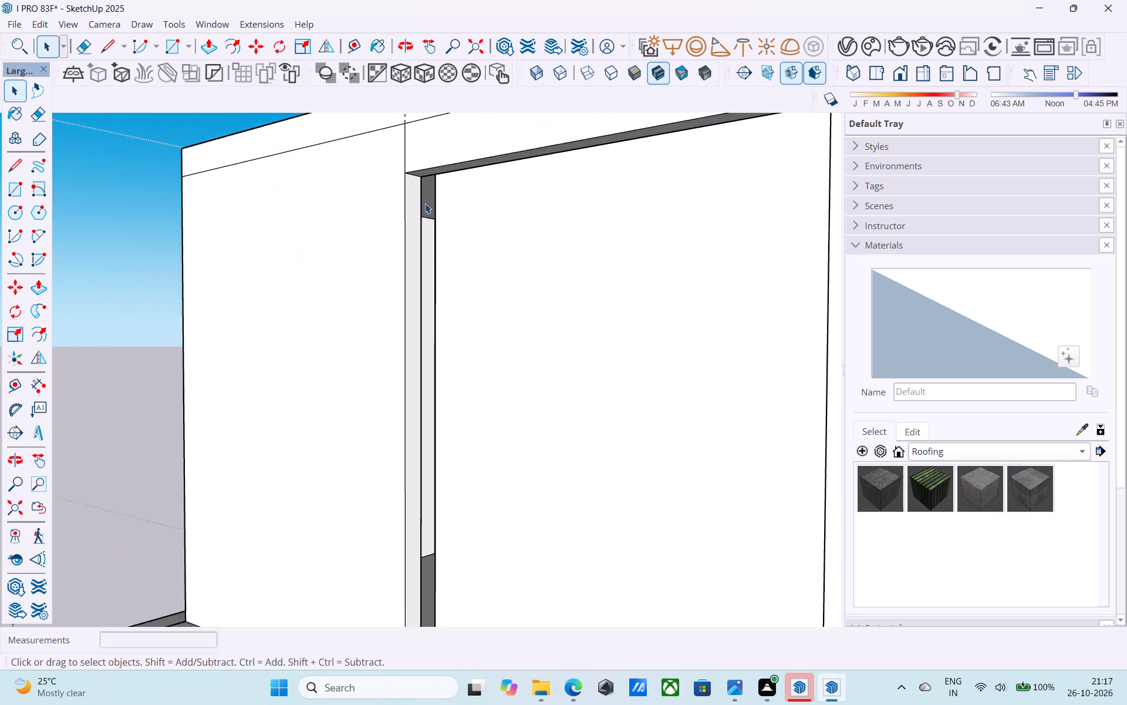
{"action": "scroll", "coordinate": [425, 203], "scroll_direction": "up", "scroll_amount": 6}
{"action": "middle_click_drag", "start_coordinate": [378, 208], "coordinate": [241, 164]}
{"action": "scroll", "coordinate": [293, 185], "scroll_direction": "up", "scroll_amount": 4}
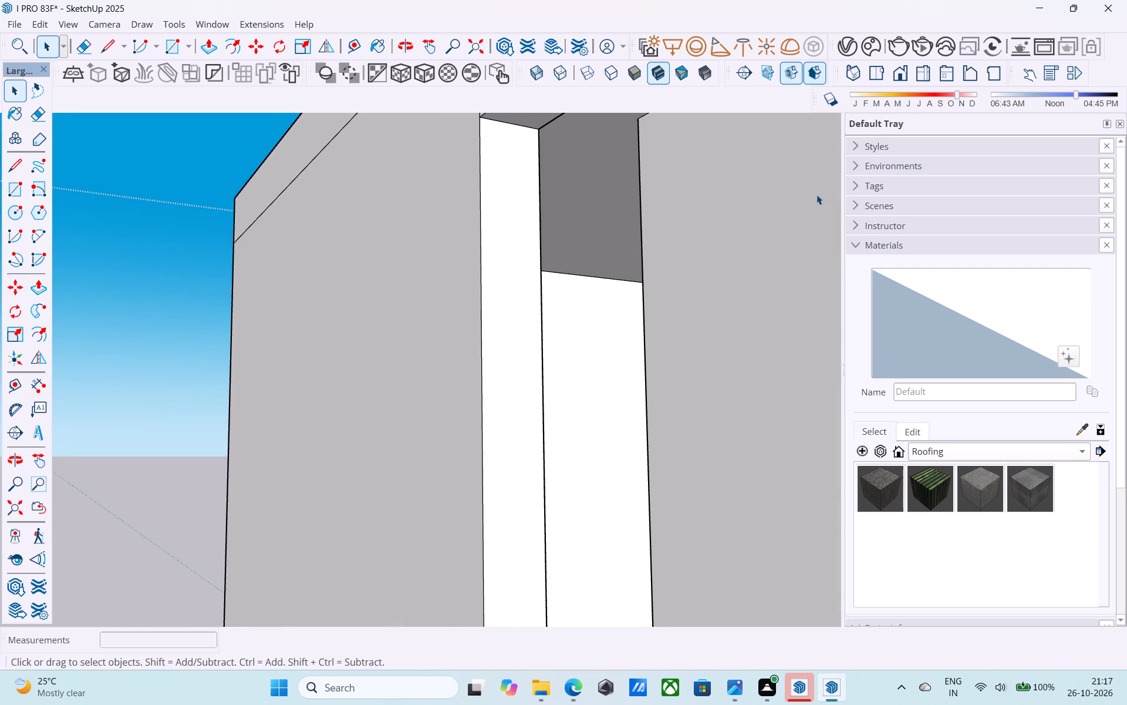
{"action": "scroll", "coordinate": [822, 193], "scroll_direction": "up", "scroll_amount": 20}
{"action": "scroll", "coordinate": [822, 193], "scroll_direction": "up", "scroll_amount": 1}
{"action": "middle_click_drag", "start_coordinate": [706, 192], "coordinate": [826, 221]}
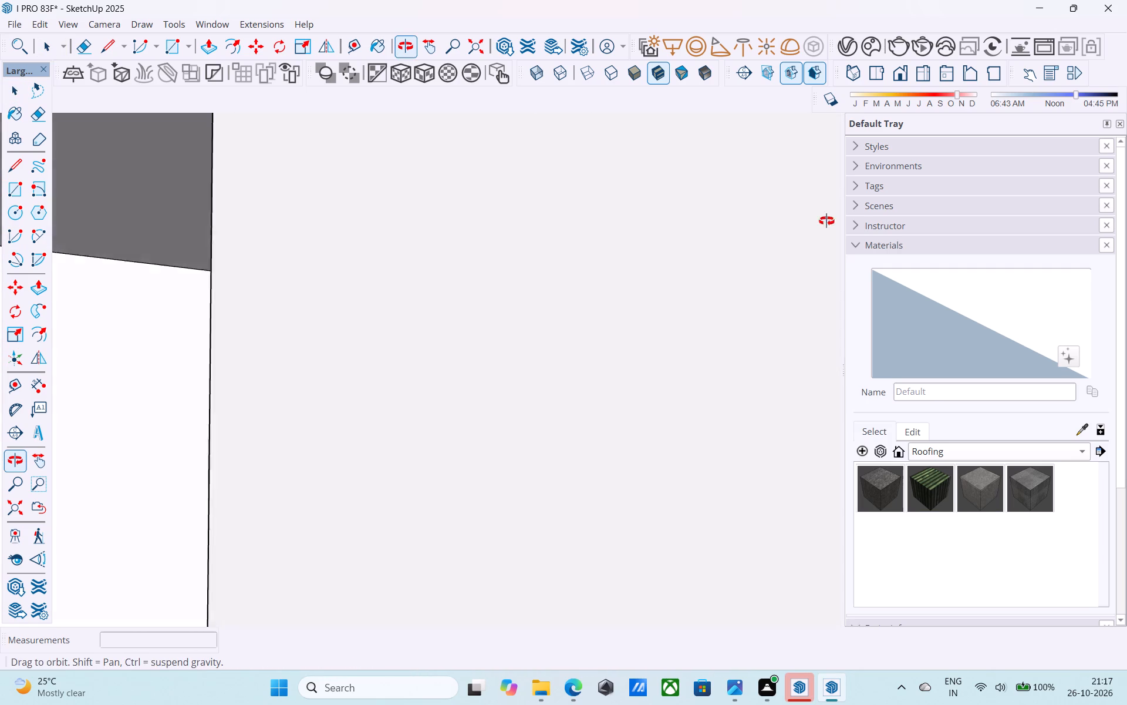
{"action": "middle_click_drag", "start_coordinate": [826, 221], "coordinate": [886, 230]}
{"action": "scroll", "coordinate": [795, 206], "scroll_direction": "down", "scroll_amount": 2}
{"action": "middle_click_drag", "start_coordinate": [467, 198], "coordinate": [678, 213]}
{"action": "scroll", "coordinate": [678, 213], "scroll_direction": "down", "scroll_amount": 2}
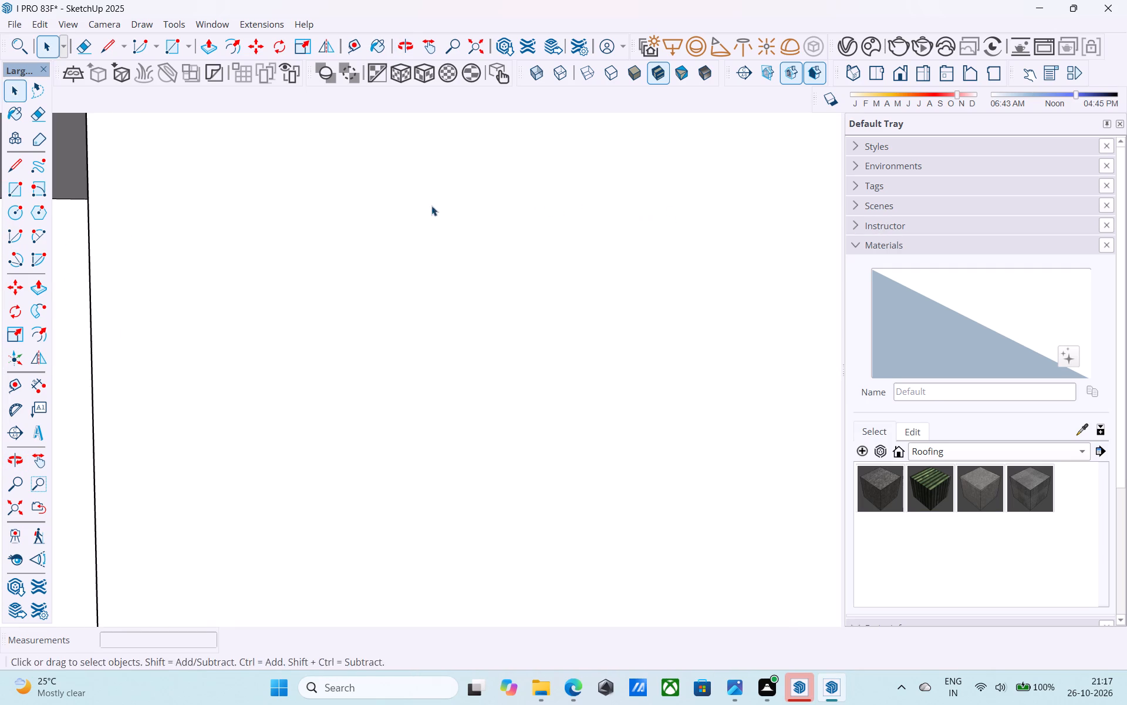
{"action": "middle_click_drag", "start_coordinate": [431, 206], "coordinate": [479, 203]}
{"action": "scroll", "coordinate": [658, 220], "scroll_direction": "down", "scroll_amount": 2}
{"action": "middle_click_drag", "start_coordinate": [249, 227], "coordinate": [348, 241]}
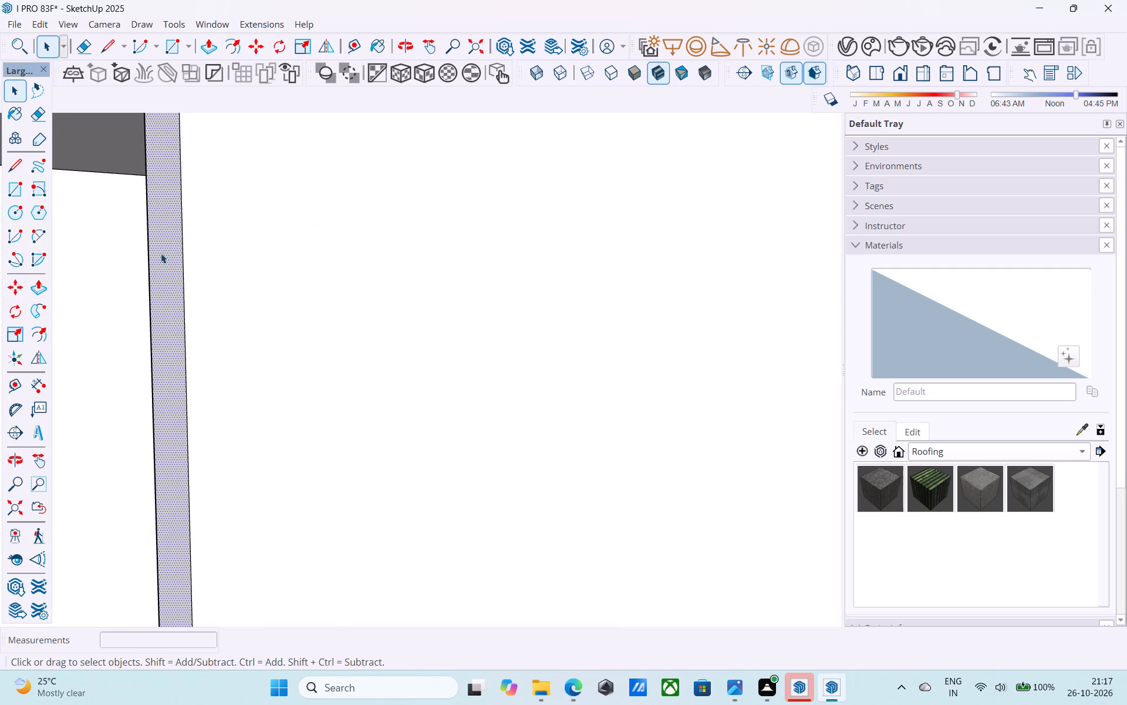
{"action": "key", "text": "p"}
{"action": "left_click", "coordinate": [178, 248]}
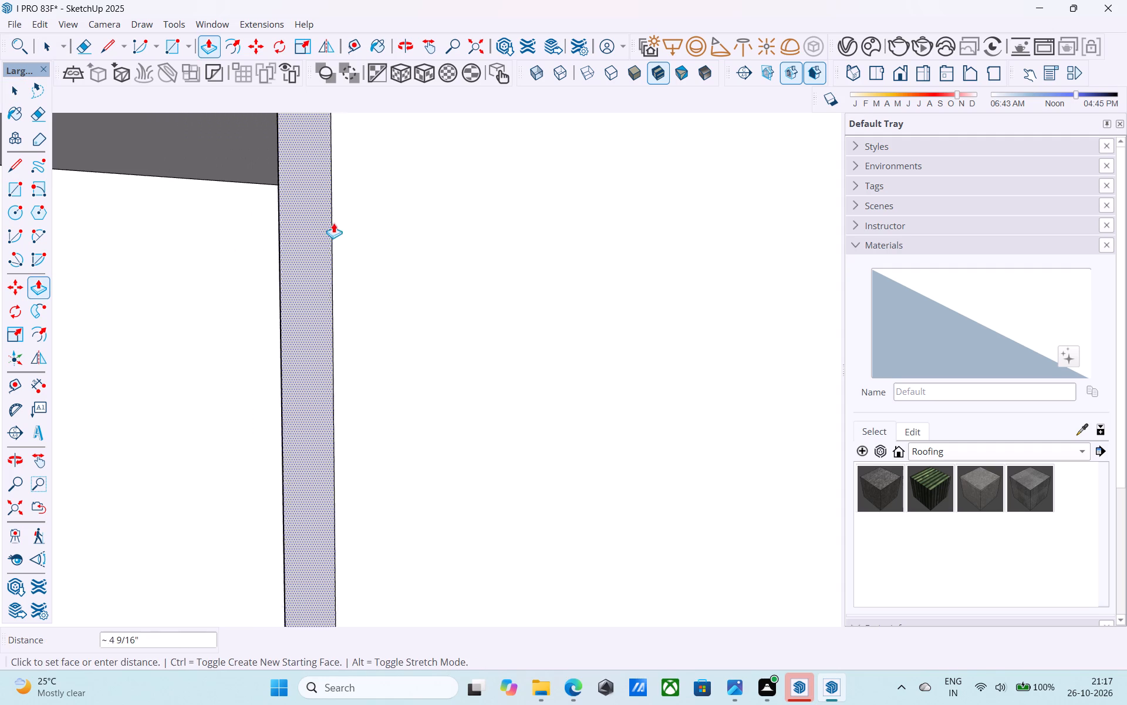
{"action": "middle_click_drag", "start_coordinate": [365, 213], "coordinate": [132, 190]}
{"action": "scroll", "coordinate": [203, 213], "scroll_direction": "down", "scroll_amount": 10}
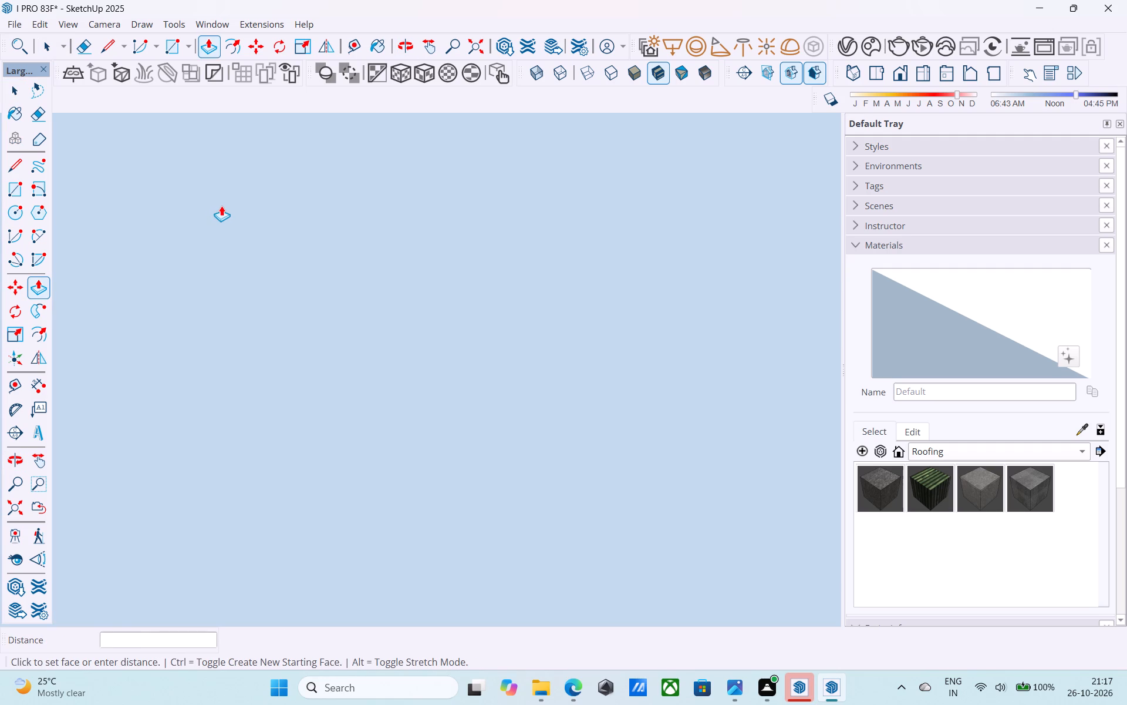
{"action": "scroll", "coordinate": [221, 206], "scroll_direction": "down", "scroll_amount": 20}
{"action": "scroll", "coordinate": [221, 206], "scroll_direction": "down", "scroll_amount": 7}
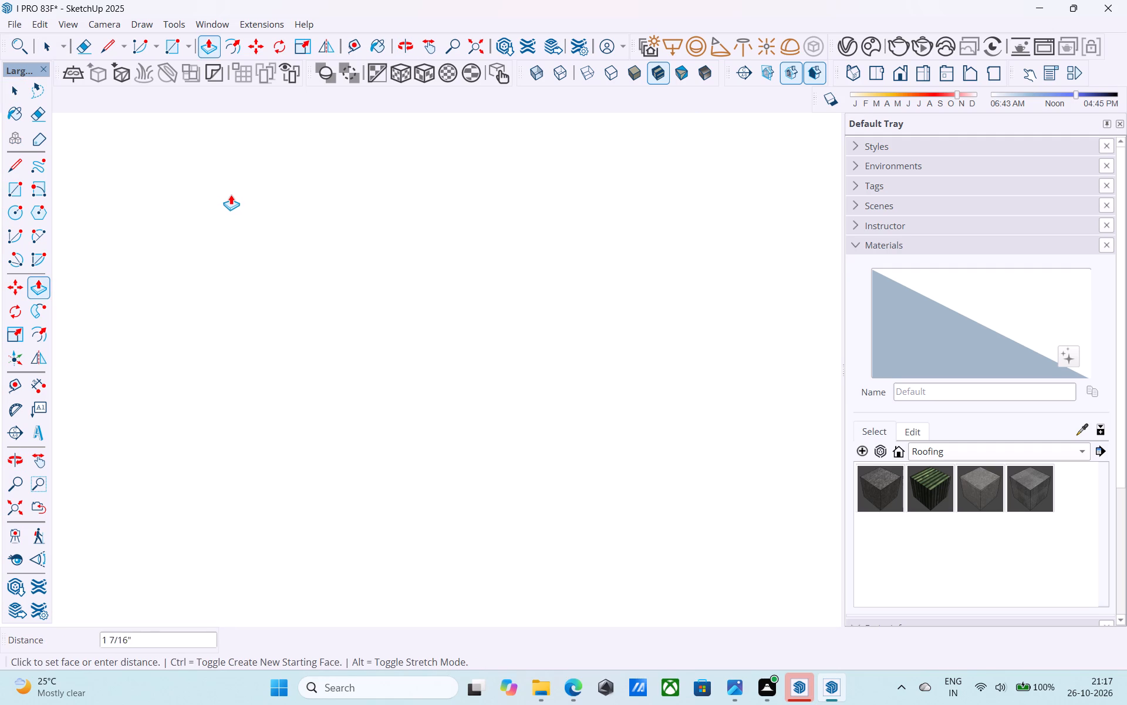
{"action": "scroll", "coordinate": [231, 194], "scroll_direction": "down", "scroll_amount": 20}
{"action": "scroll", "coordinate": [231, 194], "scroll_direction": "down", "scroll_amount": 7}
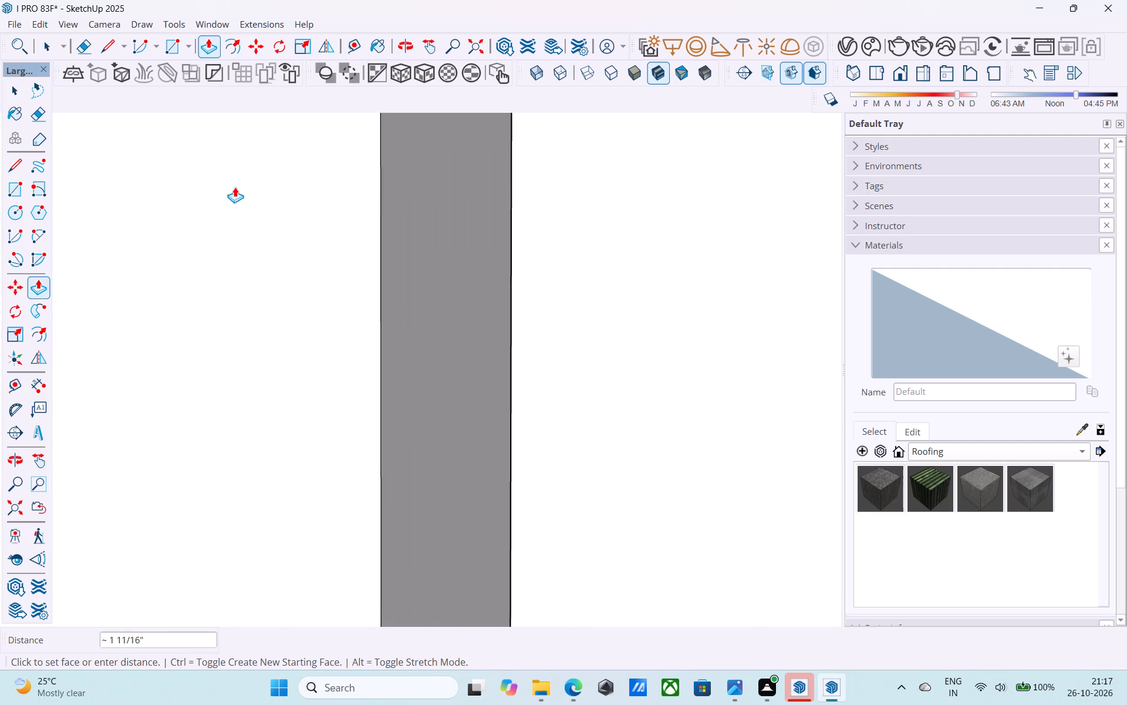
{"action": "scroll", "coordinate": [235, 187], "scroll_direction": "down", "scroll_amount": 20}
{"action": "scroll", "coordinate": [235, 187], "scroll_direction": "down", "scroll_amount": 7}
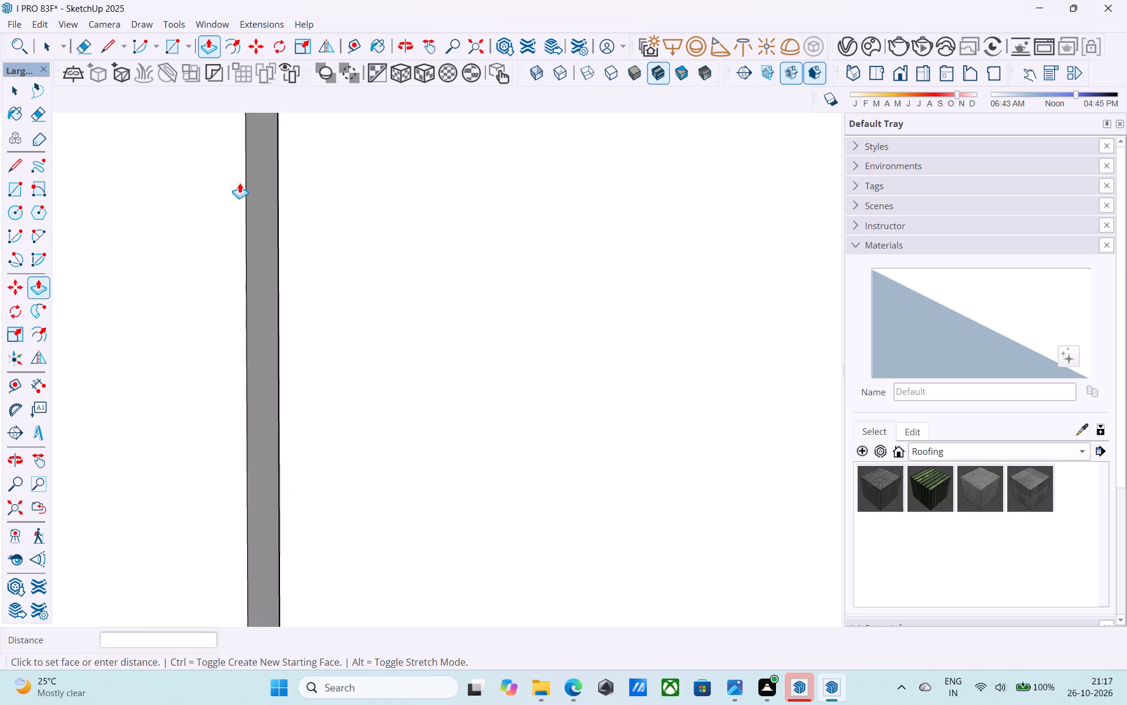
{"action": "scroll", "coordinate": [239, 183], "scroll_direction": "down", "scroll_amount": 20}
{"action": "scroll", "coordinate": [239, 183], "scroll_direction": "down", "scroll_amount": 2}
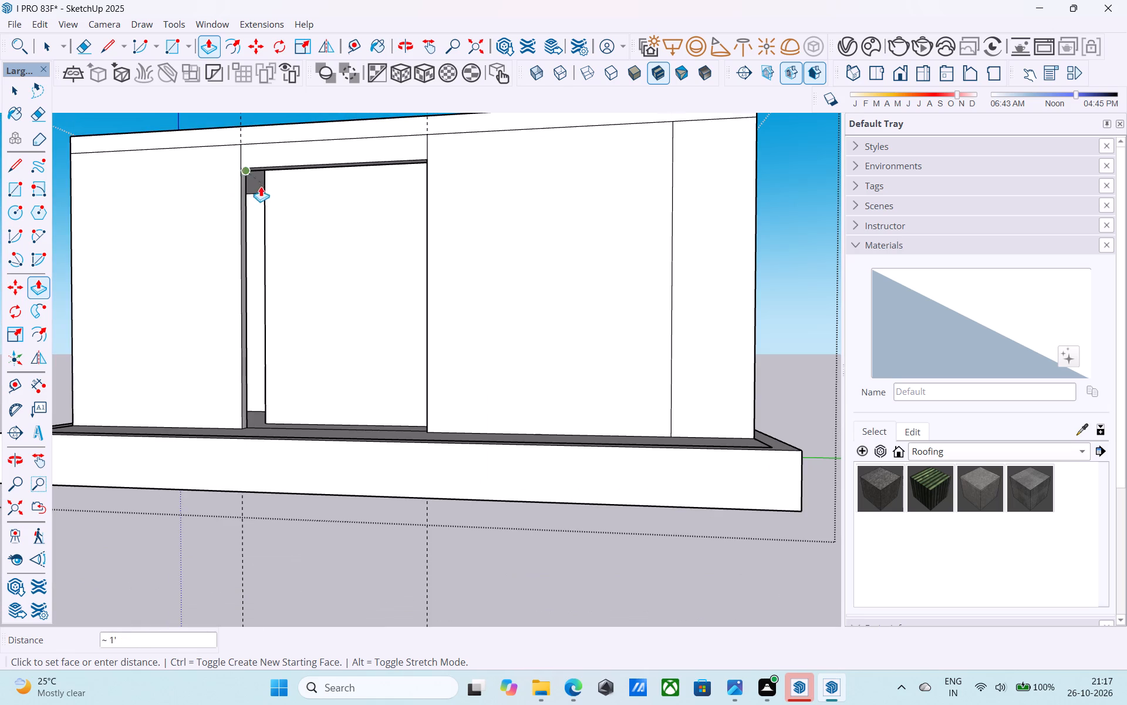
{"action": "scroll", "coordinate": [240, 200], "scroll_direction": "up", "scroll_amount": 3}
{"action": "left_click", "coordinate": [240, 200]}
Extend the partition's end face a further 6" past the opening's jamb.
{"action": "middle_click_drag", "start_coordinate": [316, 214], "coordinate": [360, 233]}
{"action": "scroll", "coordinate": [343, 229], "scroll_direction": "up", "scroll_amount": 5}
{"action": "left_click", "coordinate": [340, 228]}
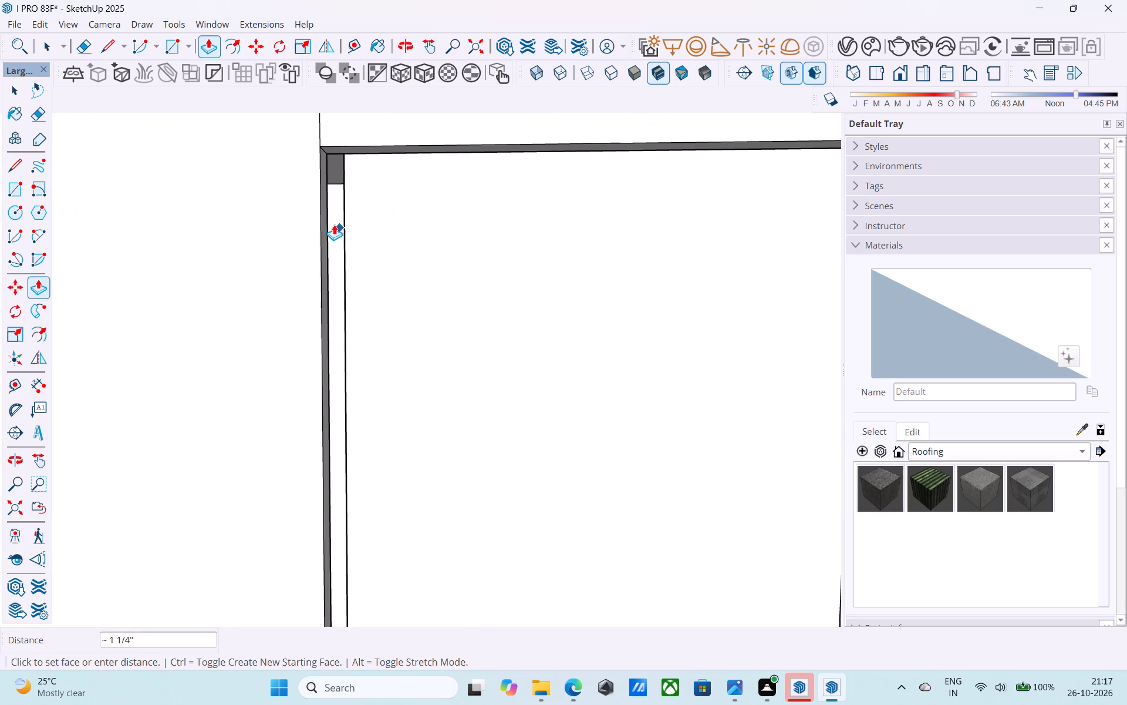
{"action": "key", "text": "6"}
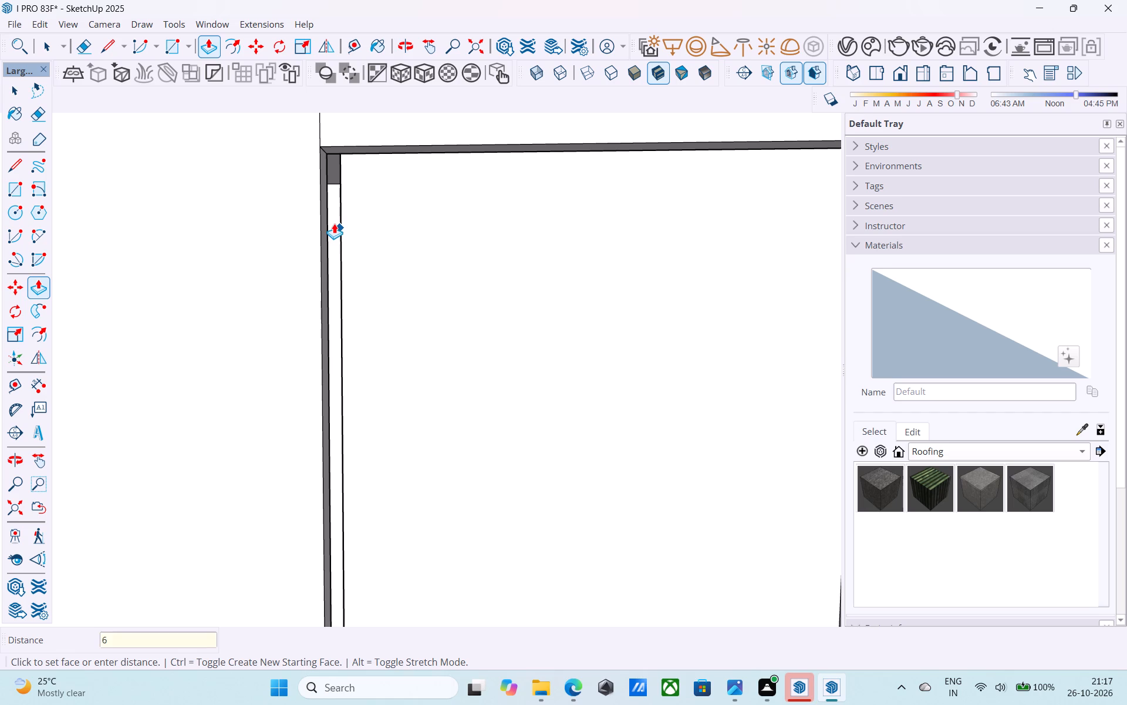
{"action": "key", "text": "shift+quotedbl"}
{"action": "key", "text": "Return"}
{"action": "key", "text": "space"}
Copy the partition's vertical end edge 6" inward along its front face.
{"action": "middle_click_drag", "start_coordinate": [385, 204], "coordinate": [323, 189]}
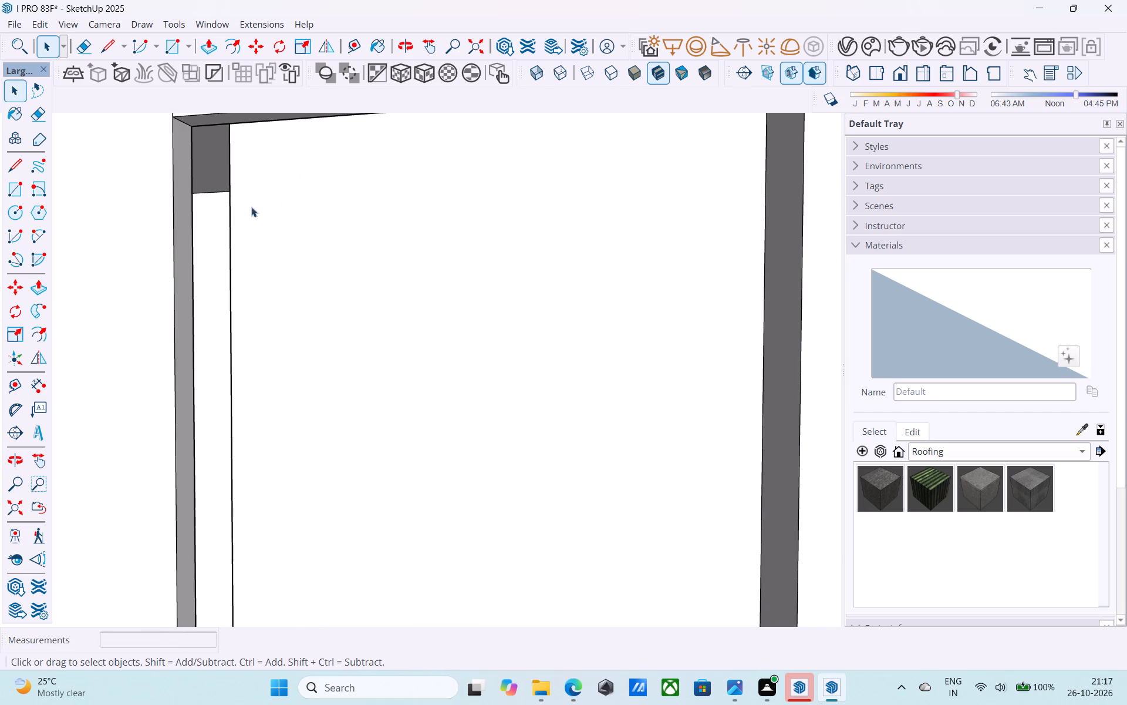
{"action": "left_click", "coordinate": [229, 204]}
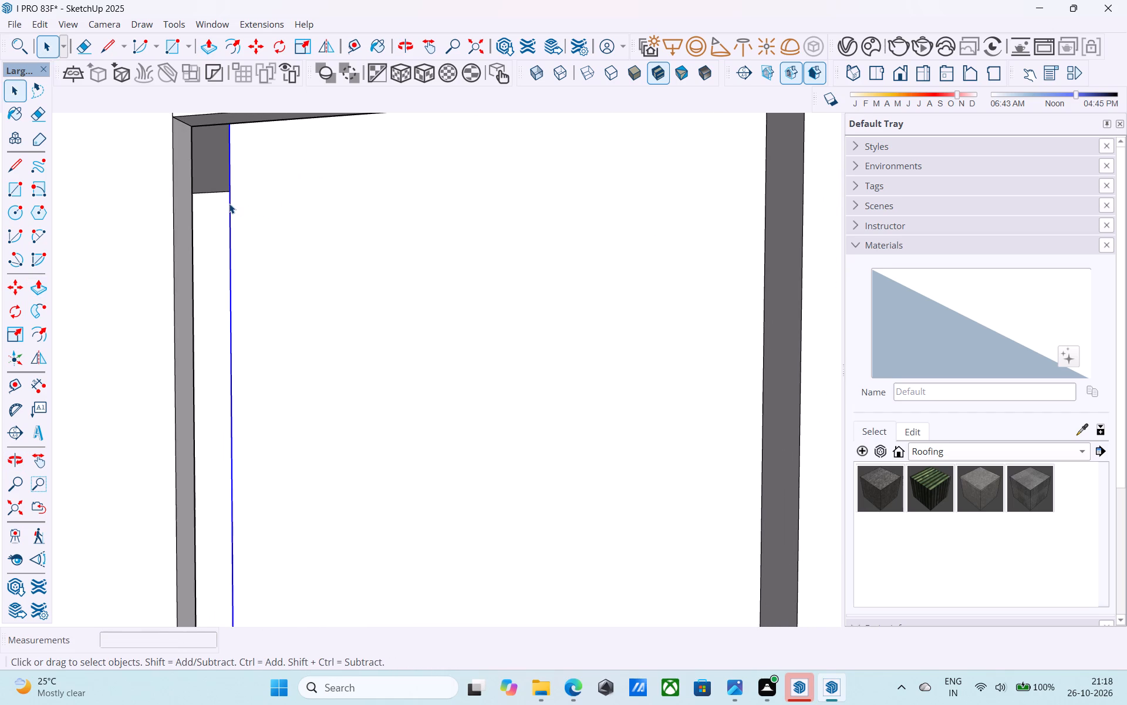
{"action": "key", "text": "m"}
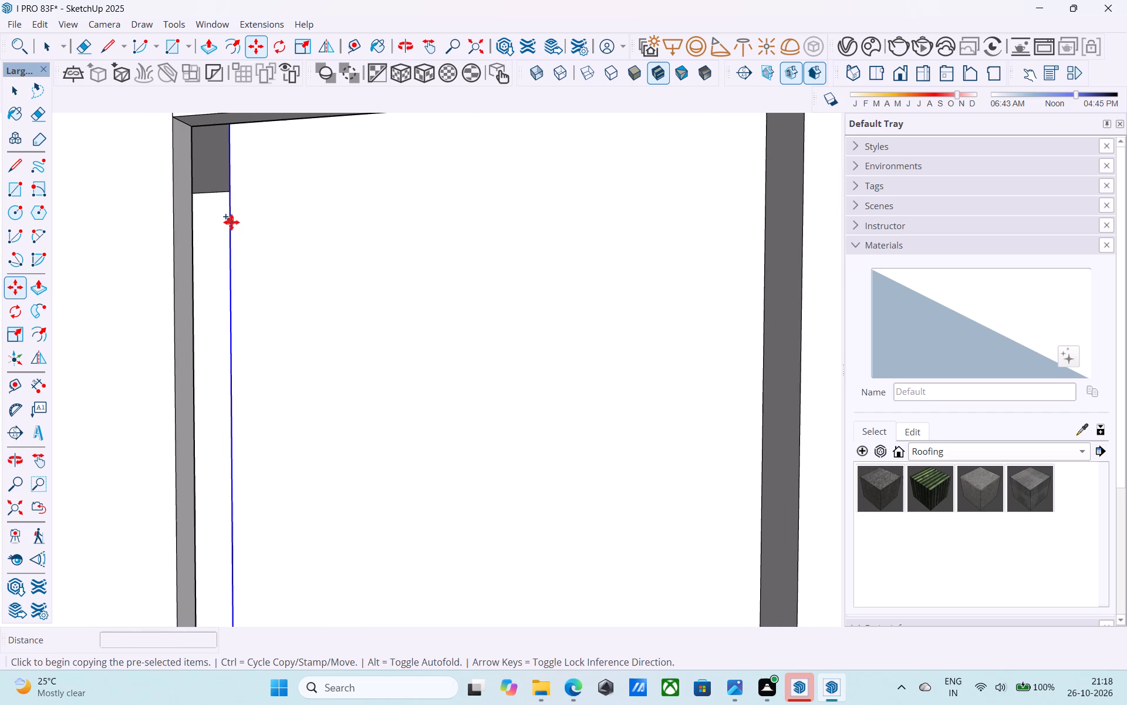
{"action": "left_click", "coordinate": [231, 222]}
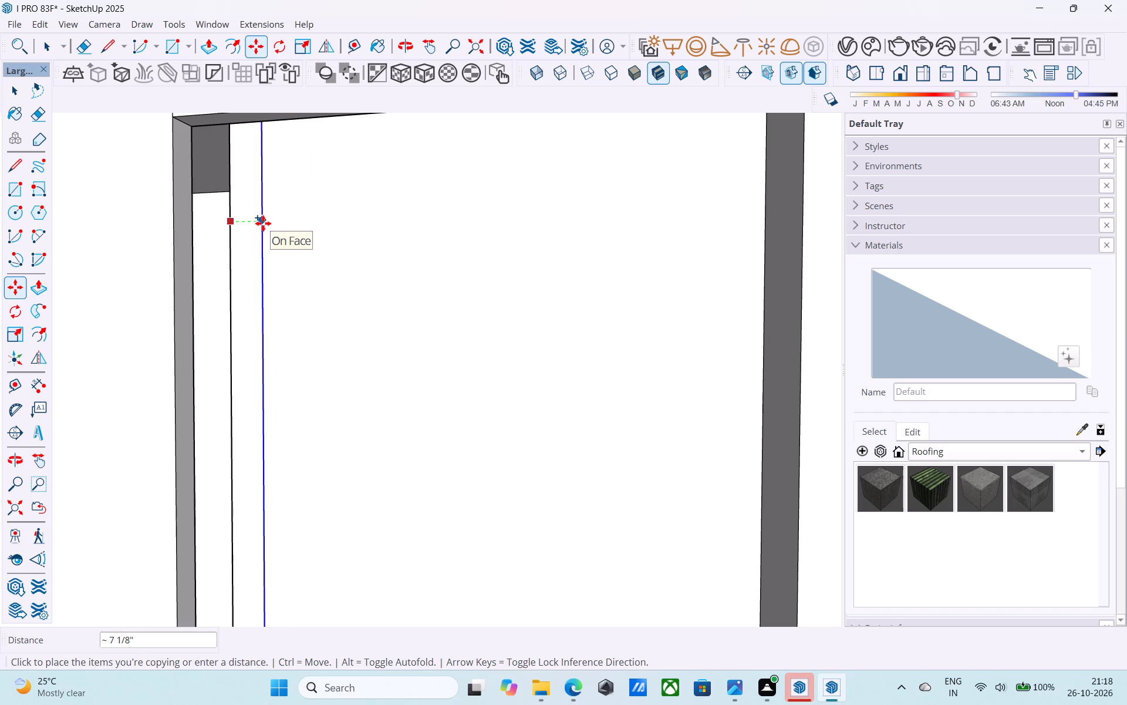
{"action": "key", "text": "6"}
{"action": "key", "text": "shift+quotedbl"}
{"action": "key", "text": "Return"}
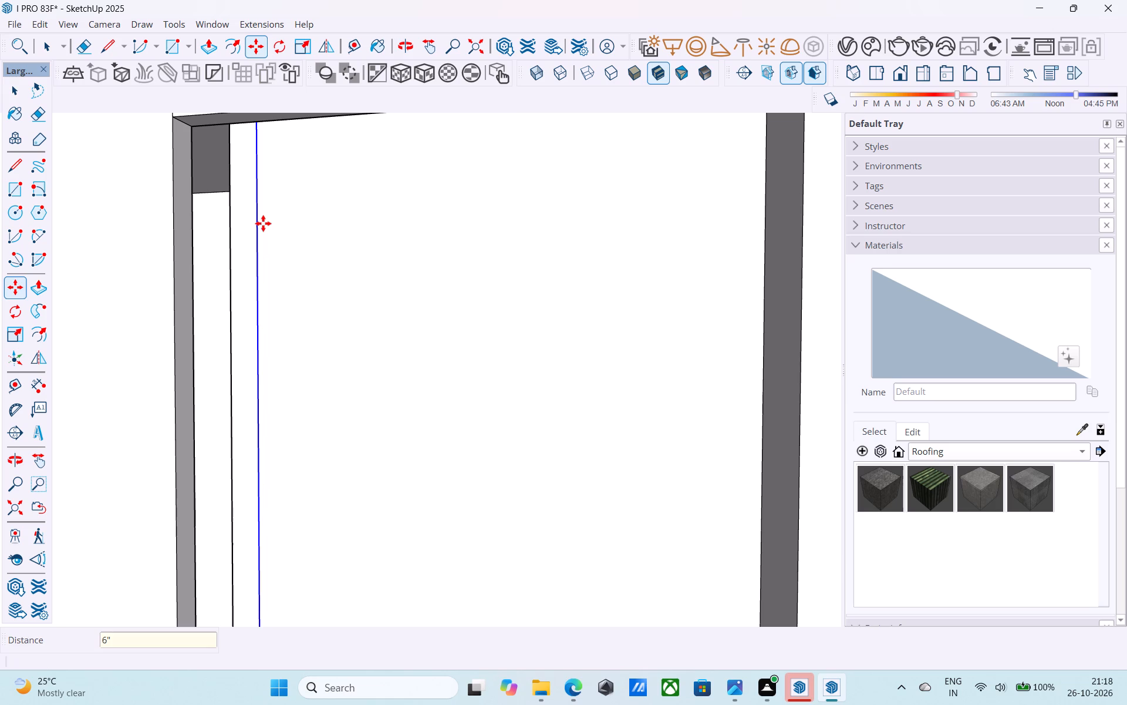
{"action": "key", "text": "space"}
Pull the 6" strip at the partition's end 2' 1 1/2" forward to meet the back of the front wall.
{"action": "left_click", "coordinate": [245, 226]}
{"action": "key", "text": "p"}
{"action": "left_click", "coordinate": [245, 226]}
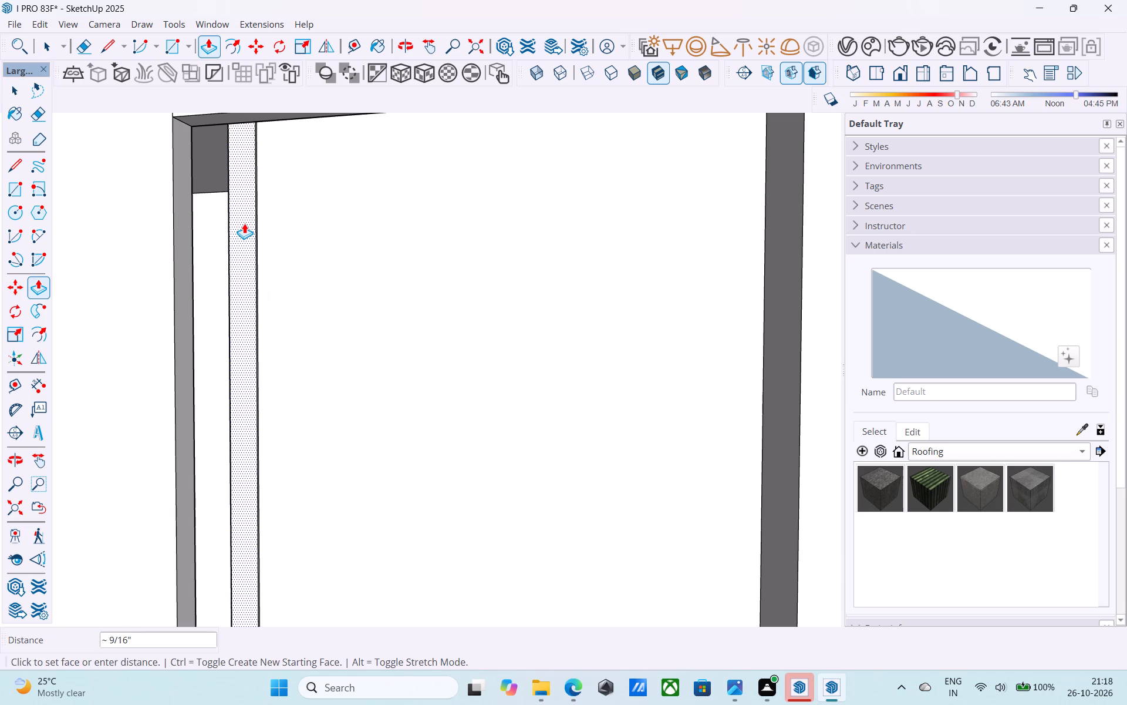
{"action": "middle_click_drag", "start_coordinate": [178, 229], "coordinate": [77, 245]}
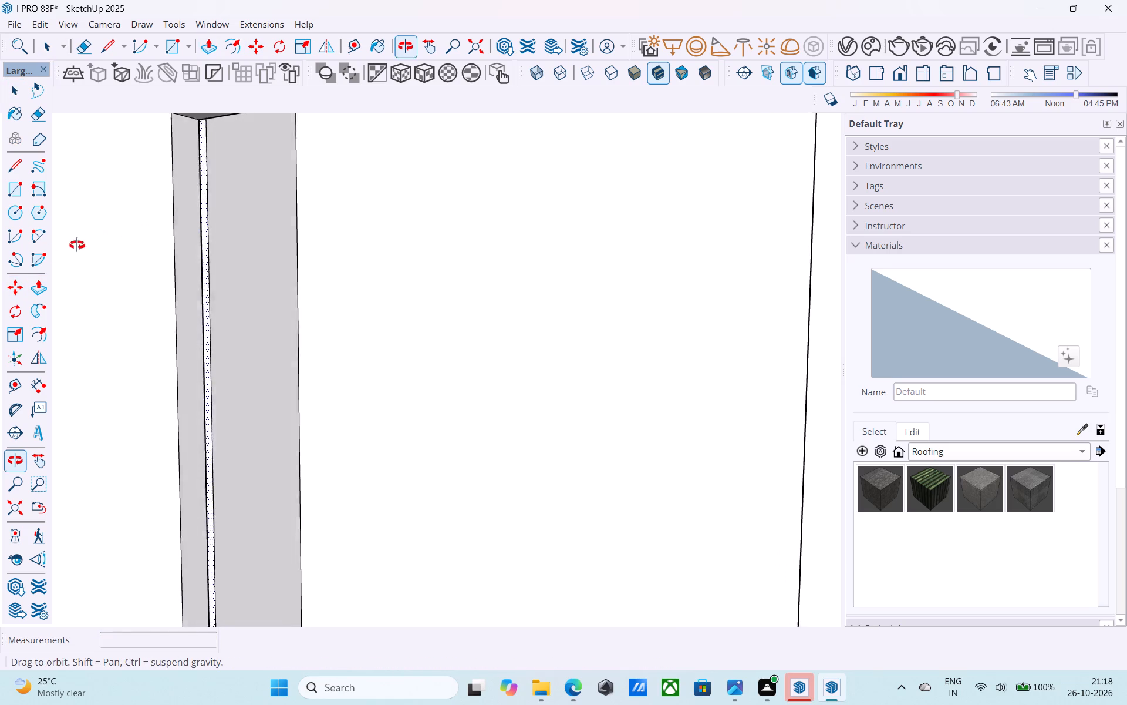
{"action": "middle_click_drag", "start_coordinate": [77, 245], "coordinate": [0, 253]}
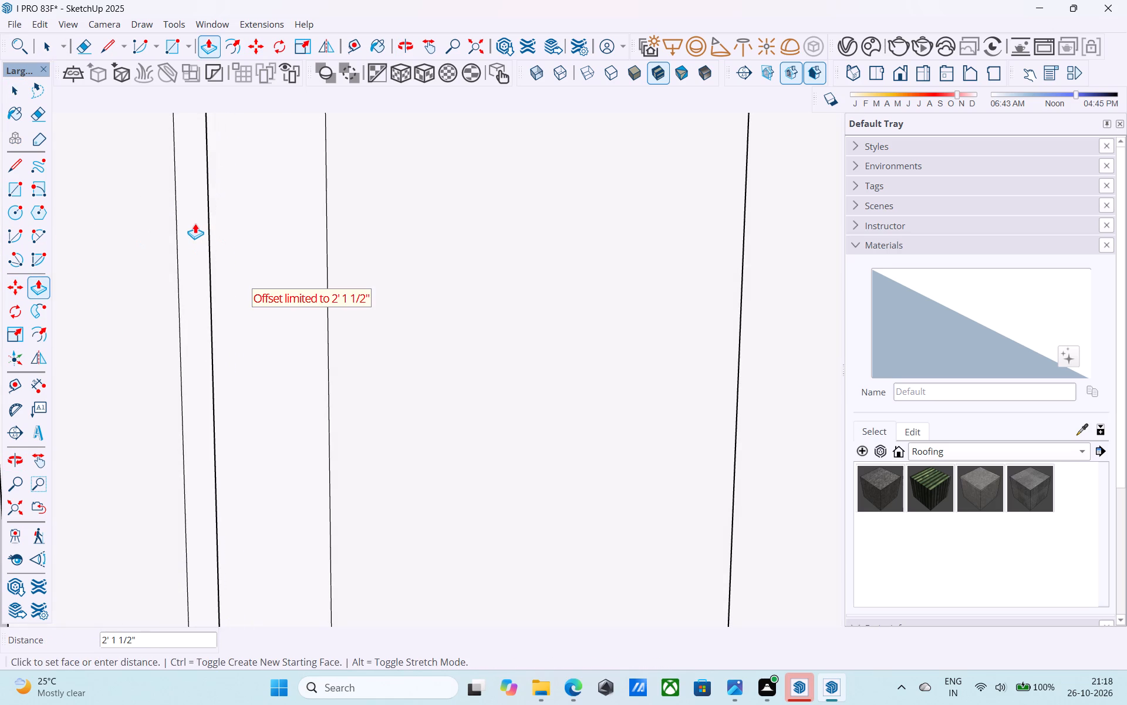
{"action": "left_click", "coordinate": [195, 223]}
Examine the opening and the new return wall behind its jamb from the front of the building.
{"action": "scroll", "coordinate": [323, 210], "scroll_direction": "down", "scroll_amount": 6}
{"action": "middle_click", "coordinate": [323, 210]}
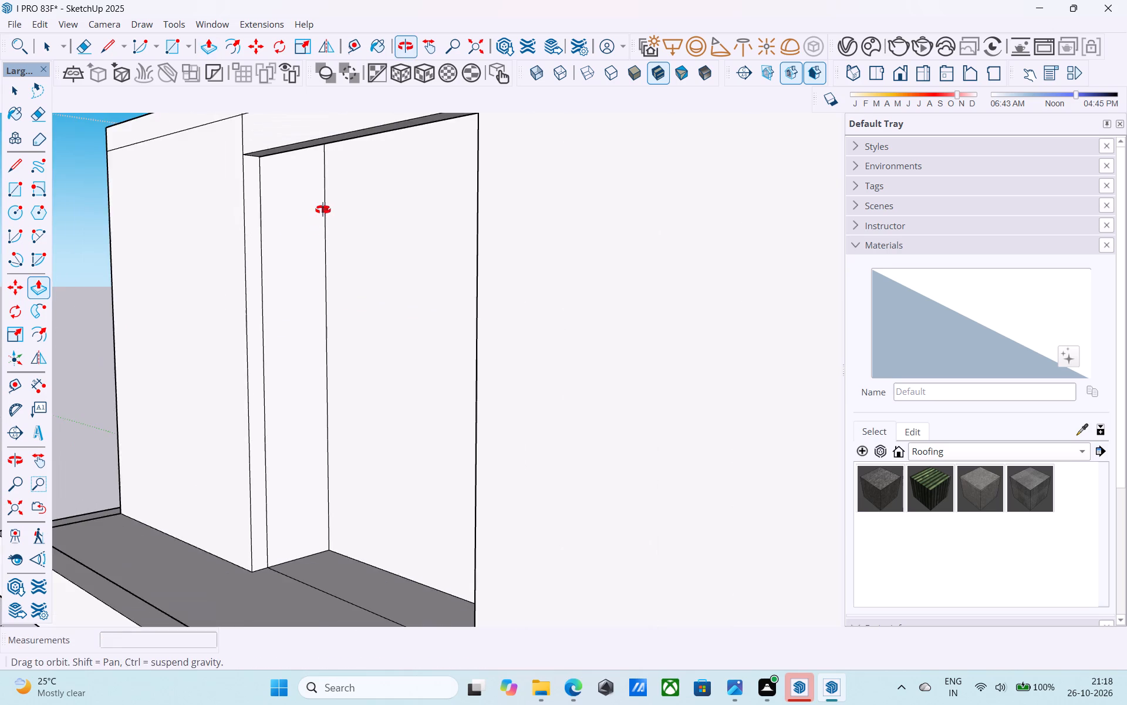
{"action": "scroll", "coordinate": [323, 209], "scroll_direction": "down", "scroll_amount": 5}
{"action": "middle_click_drag", "start_coordinate": [323, 209], "coordinate": [565, 184]}
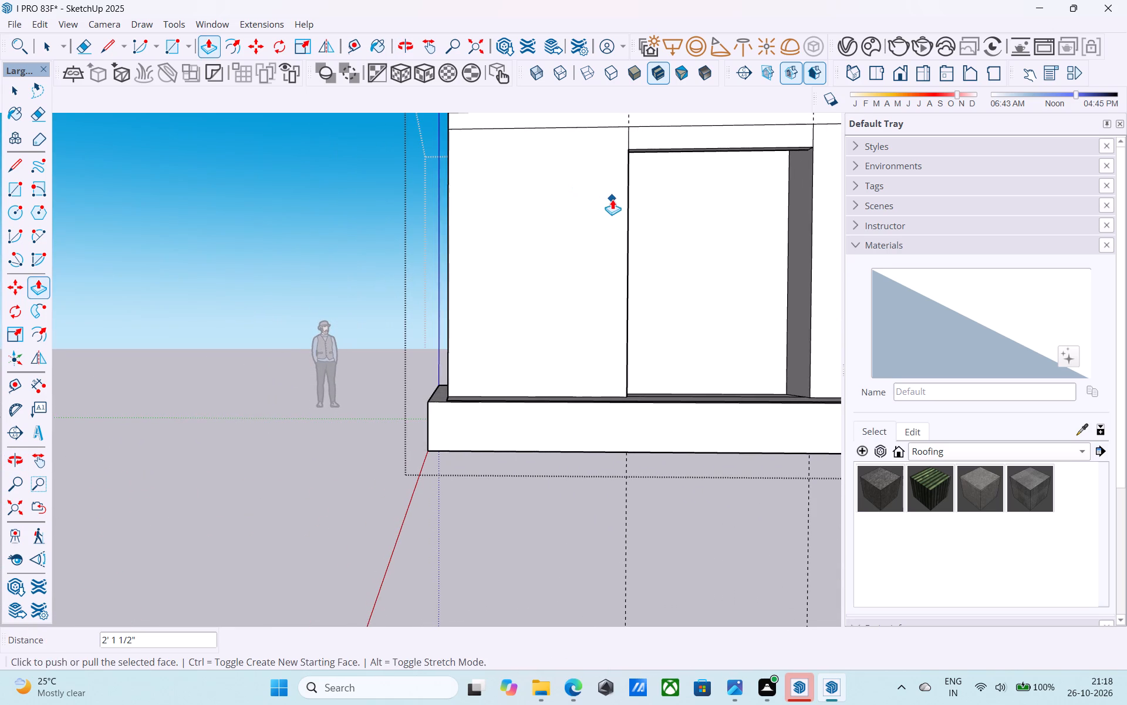
{"action": "middle_click_drag", "start_coordinate": [612, 199], "coordinate": [457, 237]}
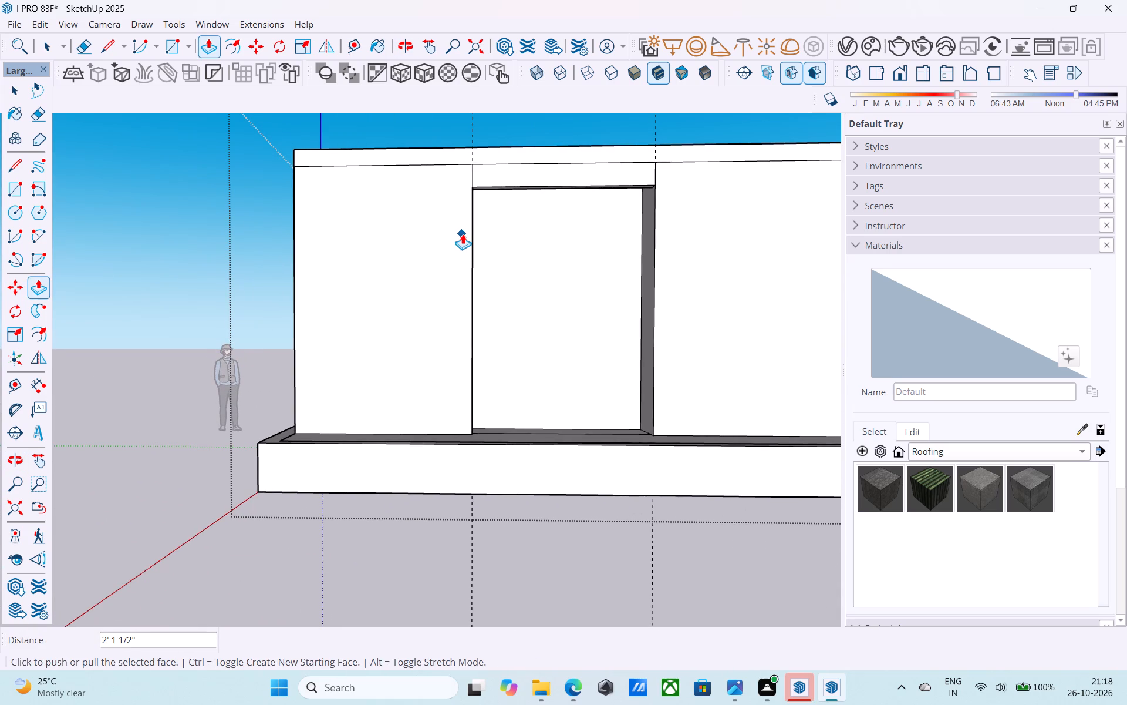
{"action": "scroll", "coordinate": [464, 230], "scroll_direction": "up", "scroll_amount": 6}
{"action": "scroll", "coordinate": [453, 225], "scroll_direction": "down", "scroll_amount": 12}
{"action": "middle_click_drag", "start_coordinate": [422, 218], "coordinate": [421, 247]}
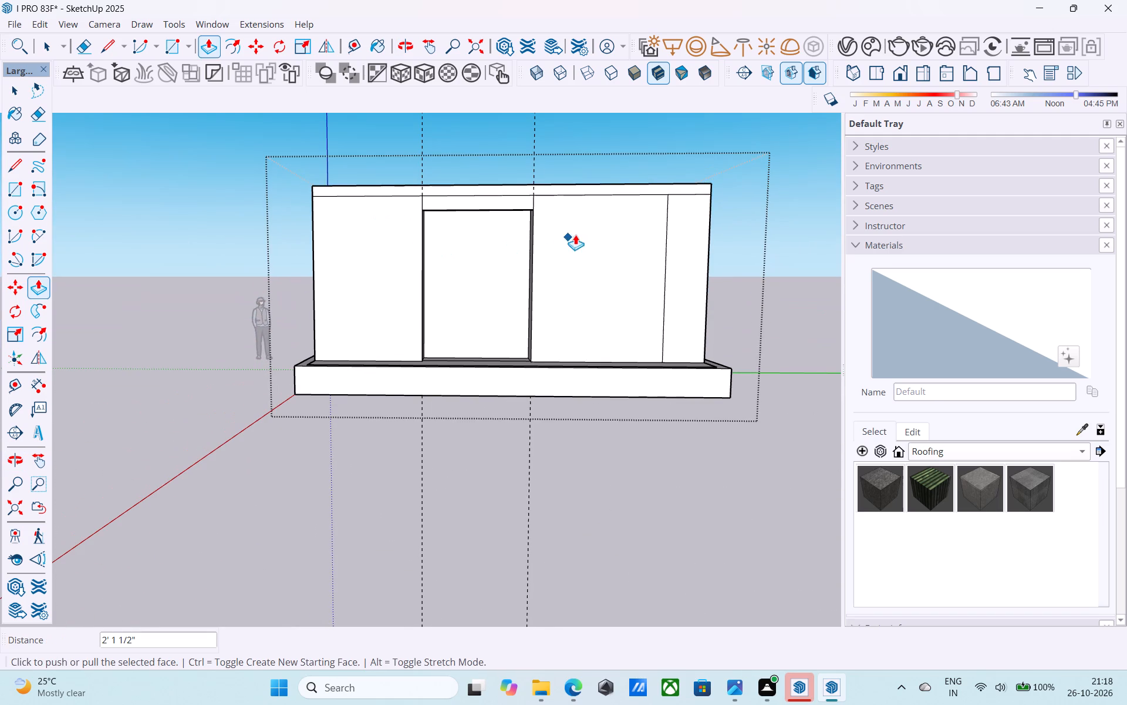
{"action": "scroll", "coordinate": [295, 216], "scroll_direction": "down", "scroll_amount": 1}
{"action": "middle_click_drag", "start_coordinate": [315, 229], "coordinate": [322, 247]}
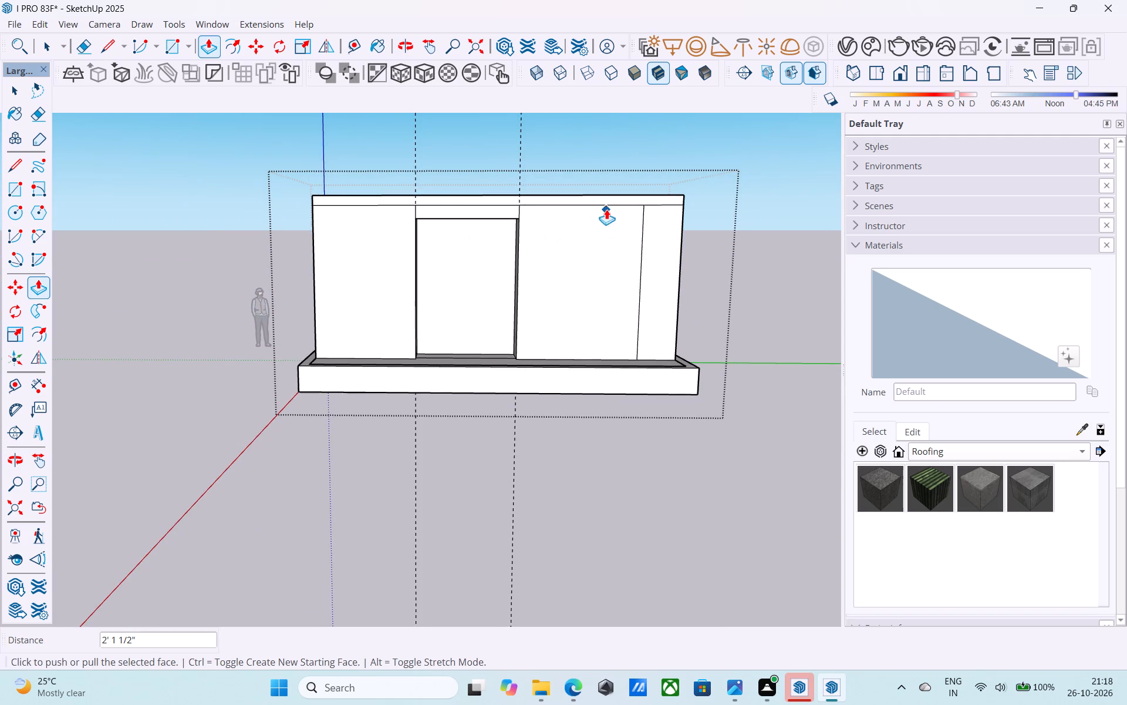
Copy the seam line above the wall panel beside the opening 1' down to the opening's head height.
{"action": "scroll", "coordinate": [607, 204], "scroll_direction": "up", "scroll_amount": 1}
{"action": "scroll", "coordinate": [672, 197], "scroll_direction": "up", "scroll_amount": 3}
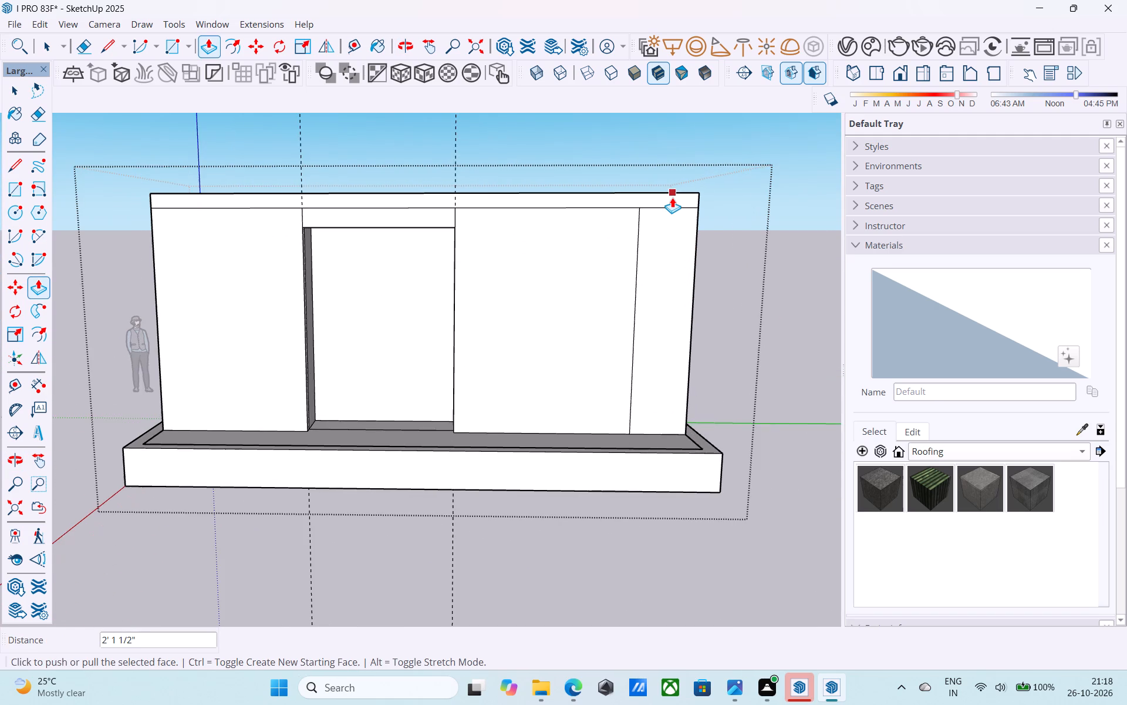
{"action": "scroll", "coordinate": [672, 197], "scroll_direction": "up", "scroll_amount": 2}
{"action": "key", "text": "space"}
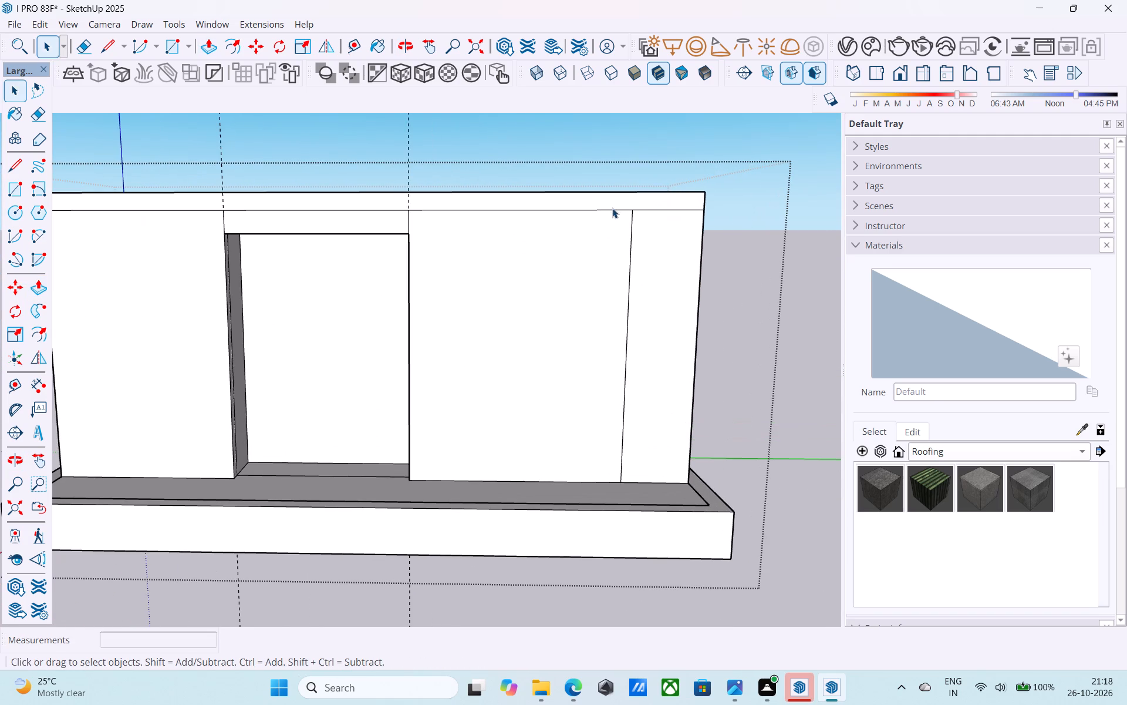
{"action": "left_click", "coordinate": [613, 210]}
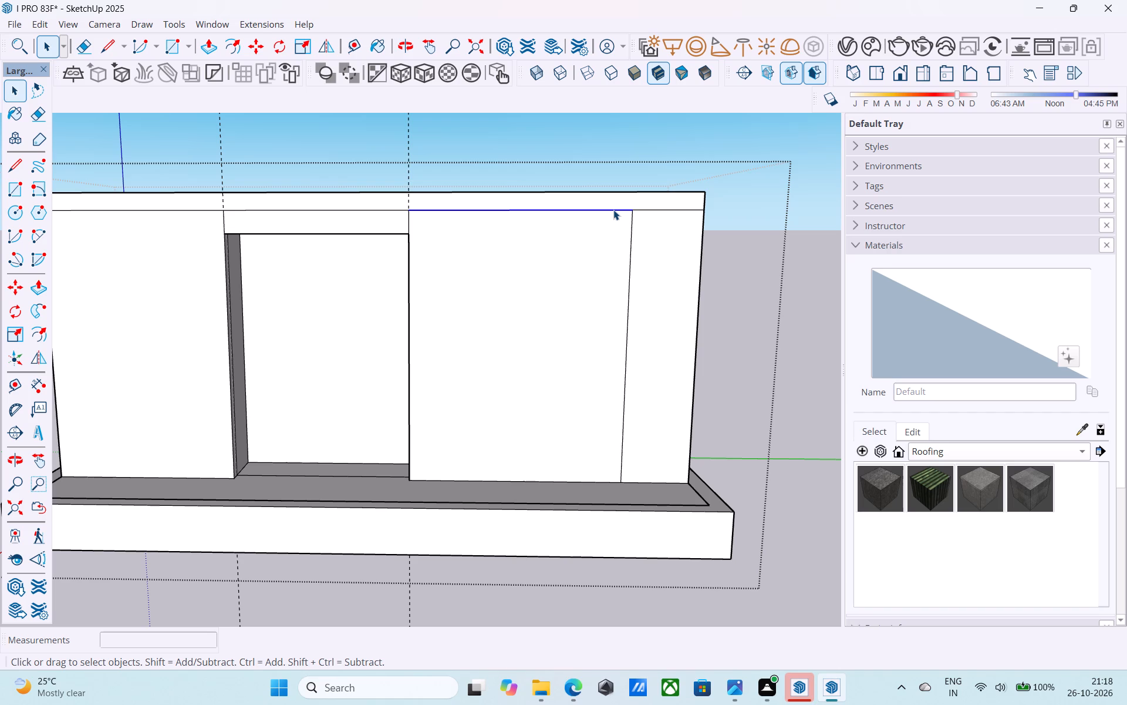
{"action": "key", "text": "m"}
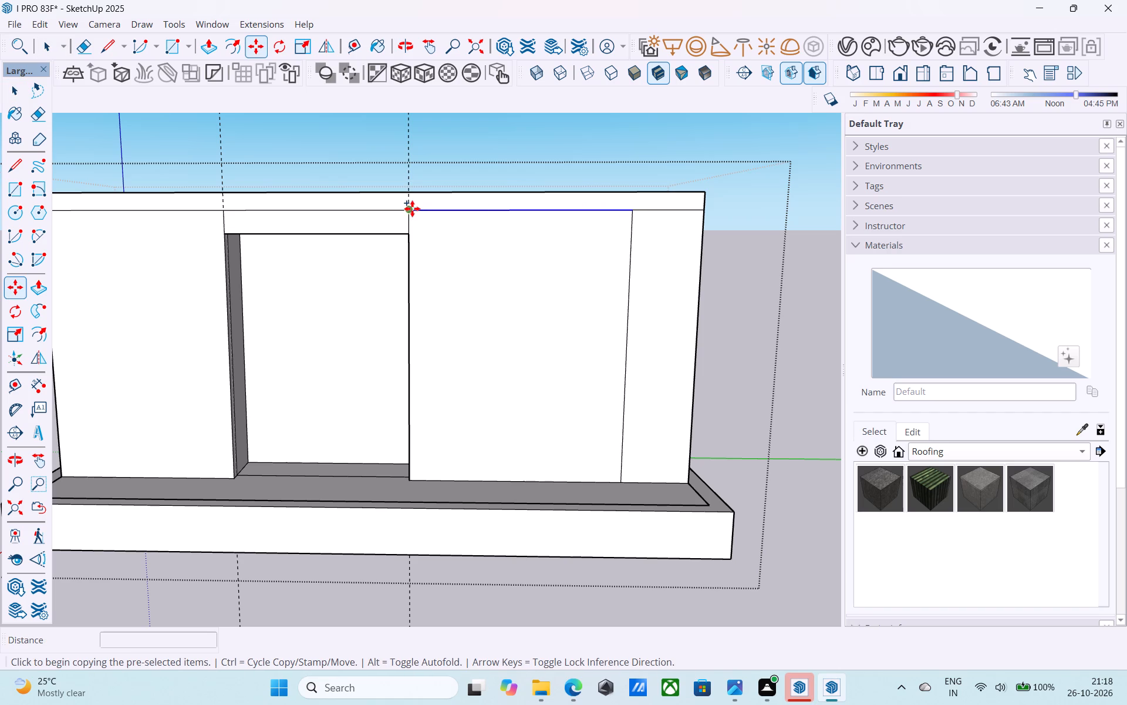
{"action": "left_click", "coordinate": [410, 209]}
{"action": "left_click", "coordinate": [413, 231]}
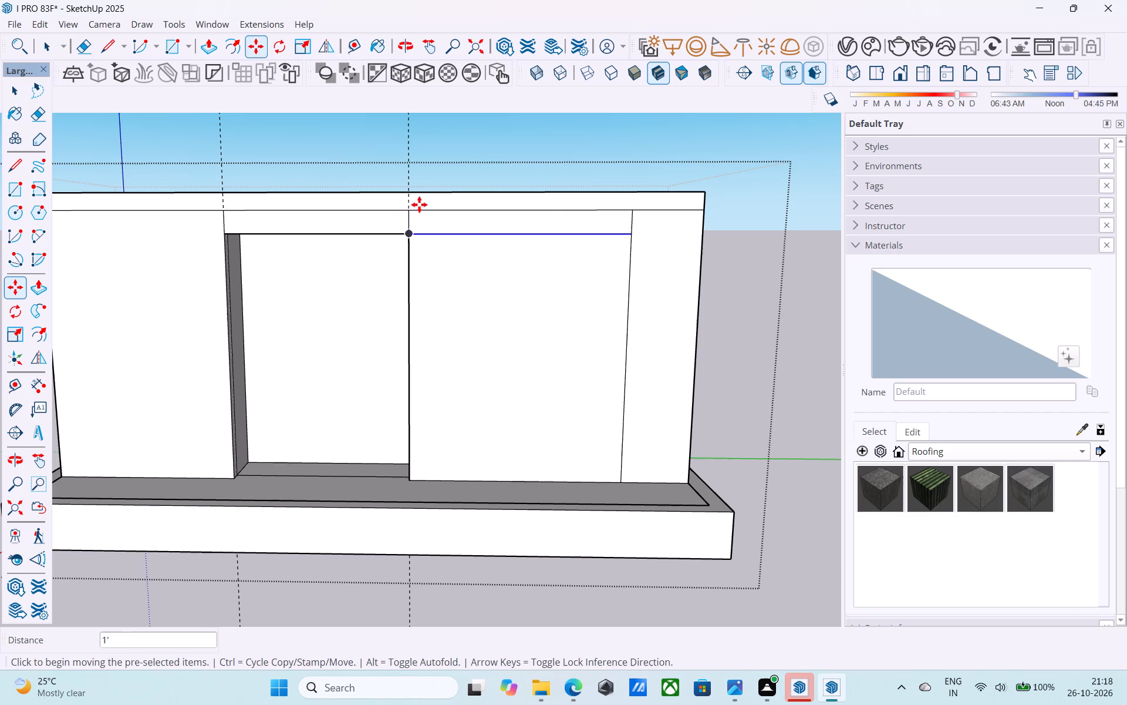
{"action": "key", "text": "space"}
Offset the outline of the wall panel beside the opening 1' inward to form an inner rectangle.
{"action": "left_click", "coordinate": [483, 323]}
{"action": "key", "text": "f"}
{"action": "left_click", "coordinate": [484, 324]}
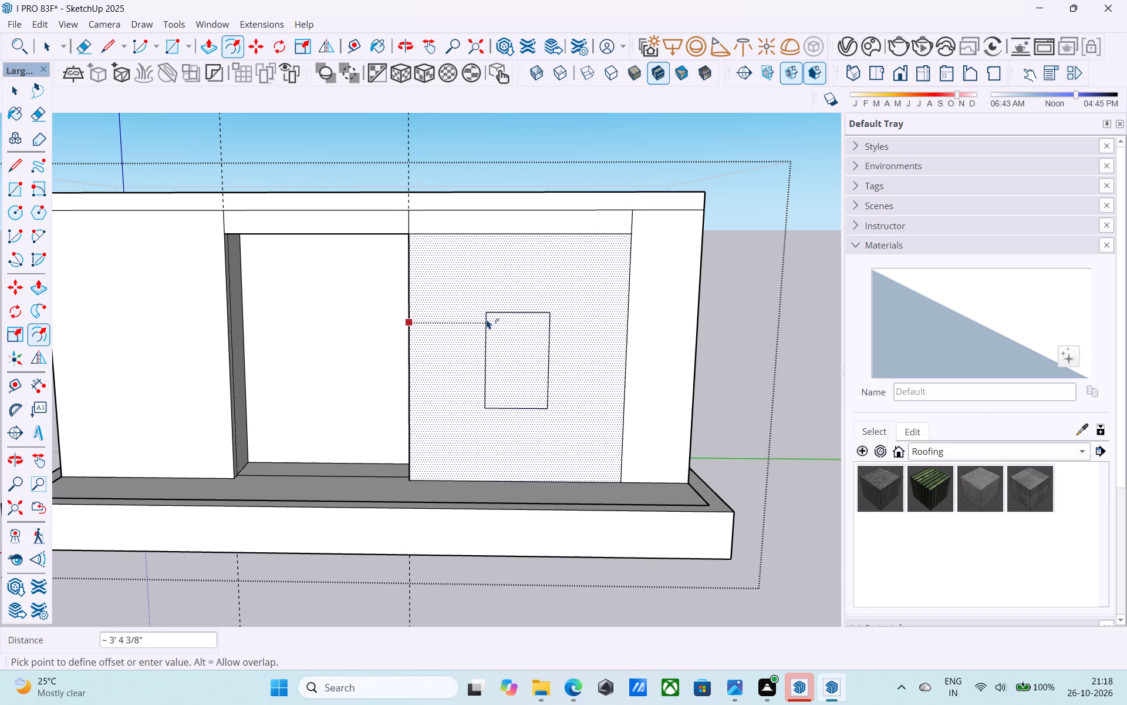
{"action": "type", "text": "1'"}
{"action": "key", "text": "Return"}
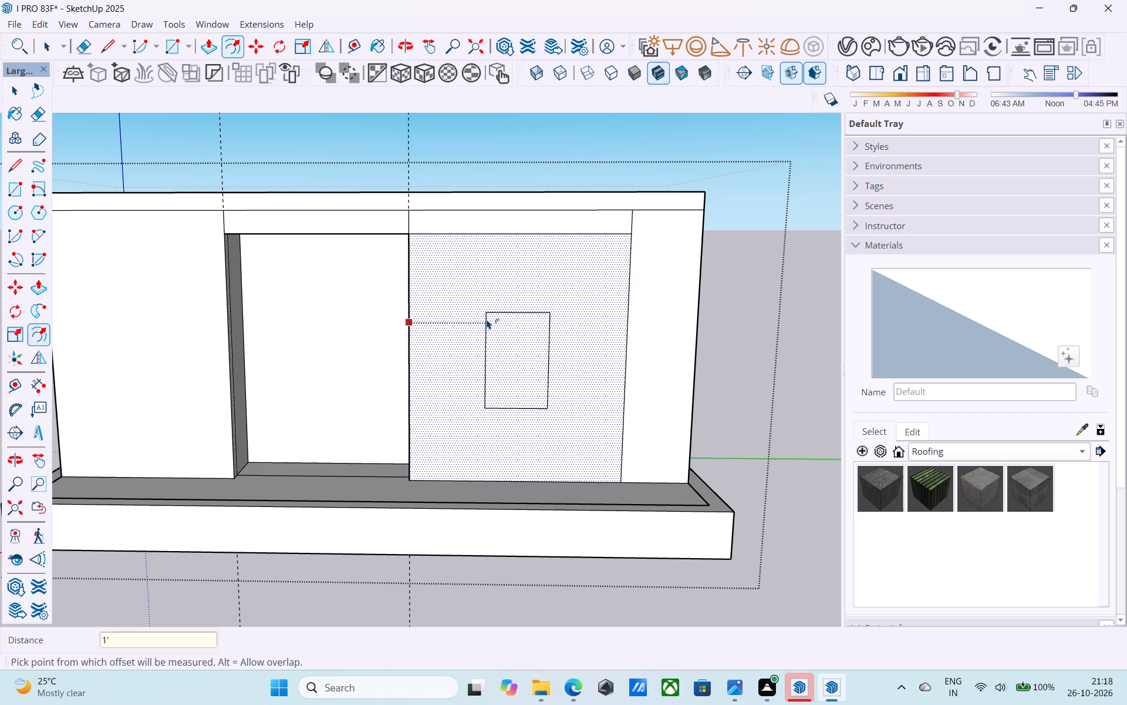
{"action": "scroll", "coordinate": [487, 319], "scroll_direction": "up", "scroll_amount": 1}
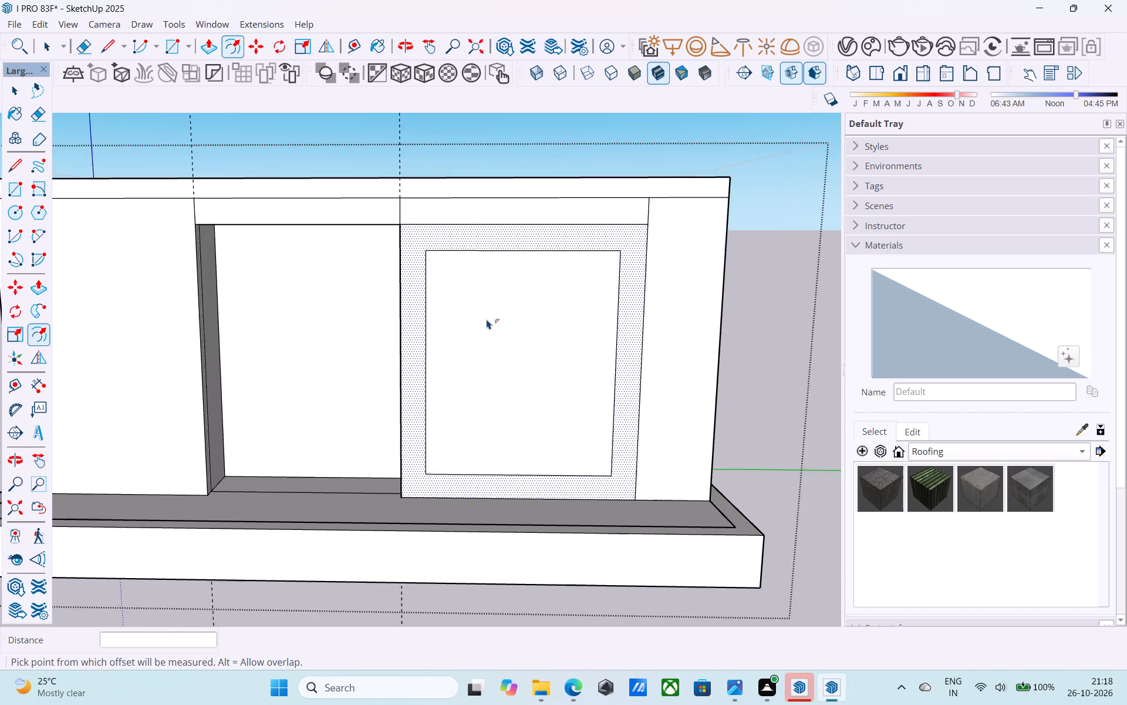
{"action": "scroll", "coordinate": [487, 319], "scroll_direction": "down", "scroll_amount": 5}
{"action": "middle_click_drag", "start_coordinate": [487, 319], "coordinate": [603, 425]}
{"action": "scroll", "coordinate": [583, 365], "scroll_direction": "up", "scroll_amount": 5}
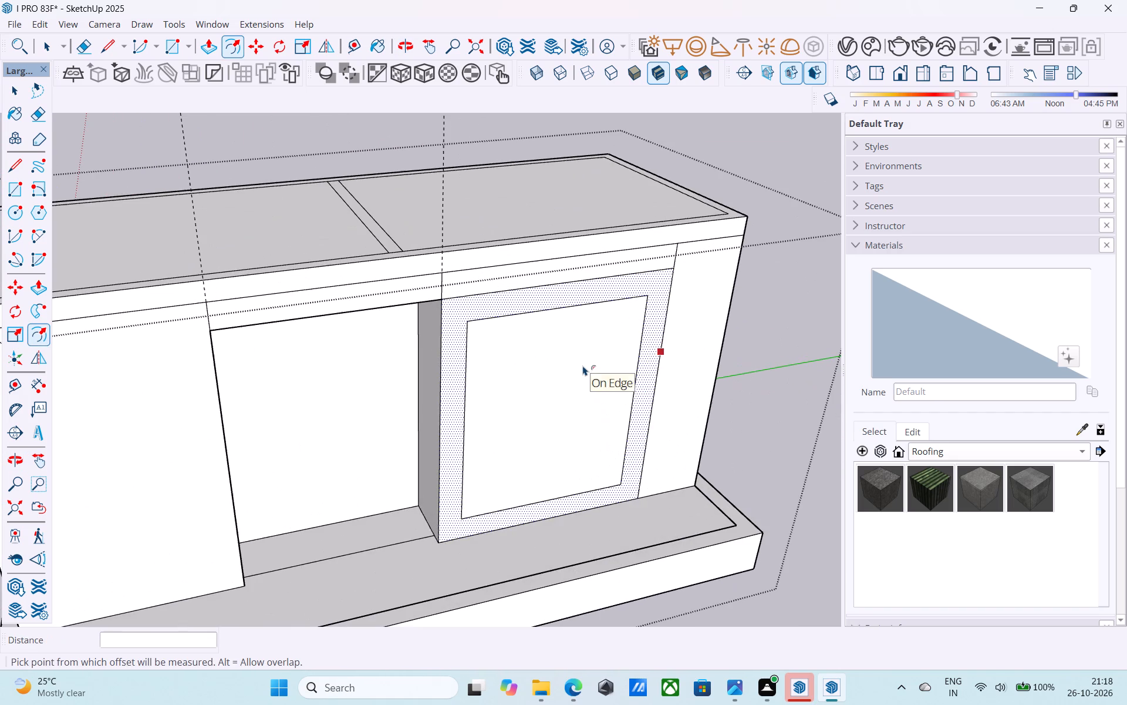
Push the inner rectangle of the framed panel 6" back through the front wall to cut a window opening.
{"action": "key", "text": "space"}
{"action": "left_click", "coordinate": [573, 370]}
{"action": "key", "text": "p"}
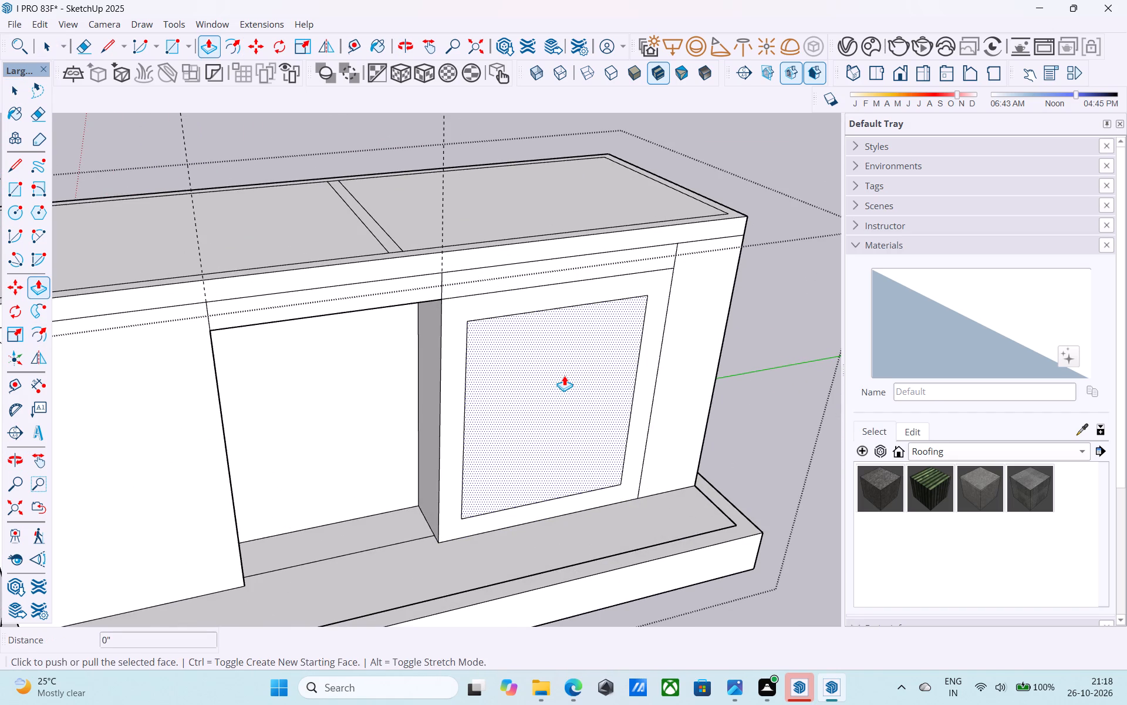
{"action": "scroll", "coordinate": [564, 372], "scroll_direction": "up", "scroll_amount": 1}
{"action": "middle_click_drag", "start_coordinate": [564, 372], "coordinate": [531, 333]}
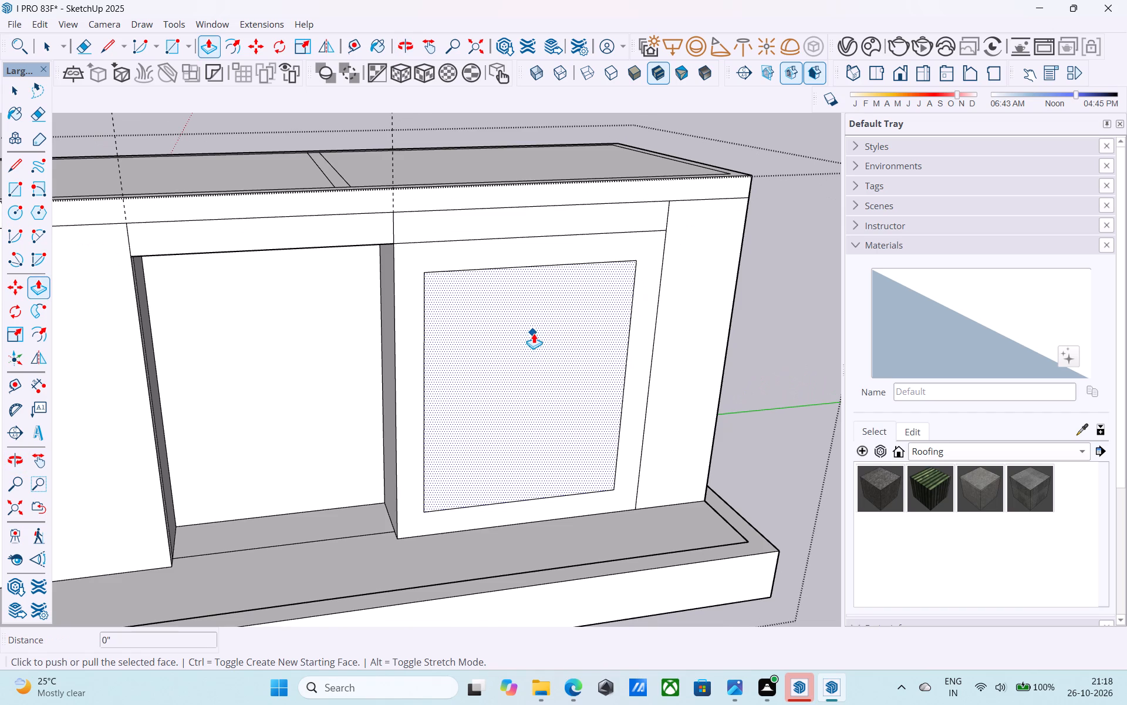
{"action": "left_click", "coordinate": [545, 353]}
{"action": "left_click", "coordinate": [531, 325]}
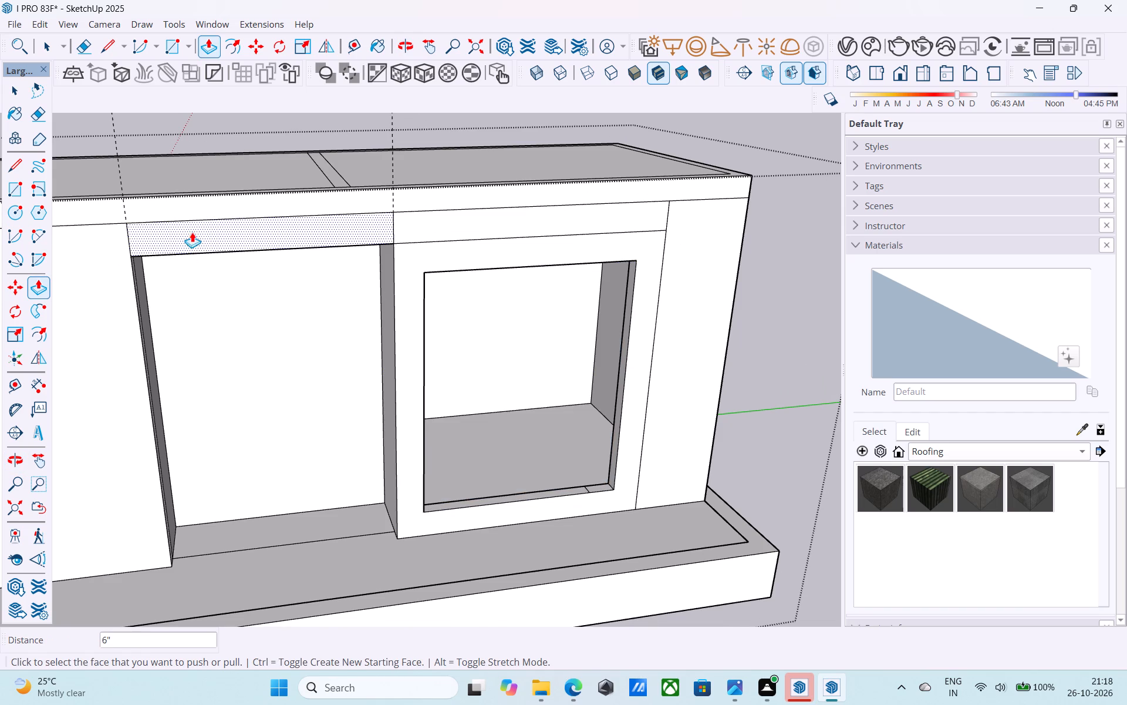
Erase the short stray edge crossing the sill of the window opening.
{"action": "left_click", "coordinate": [89, 38]}
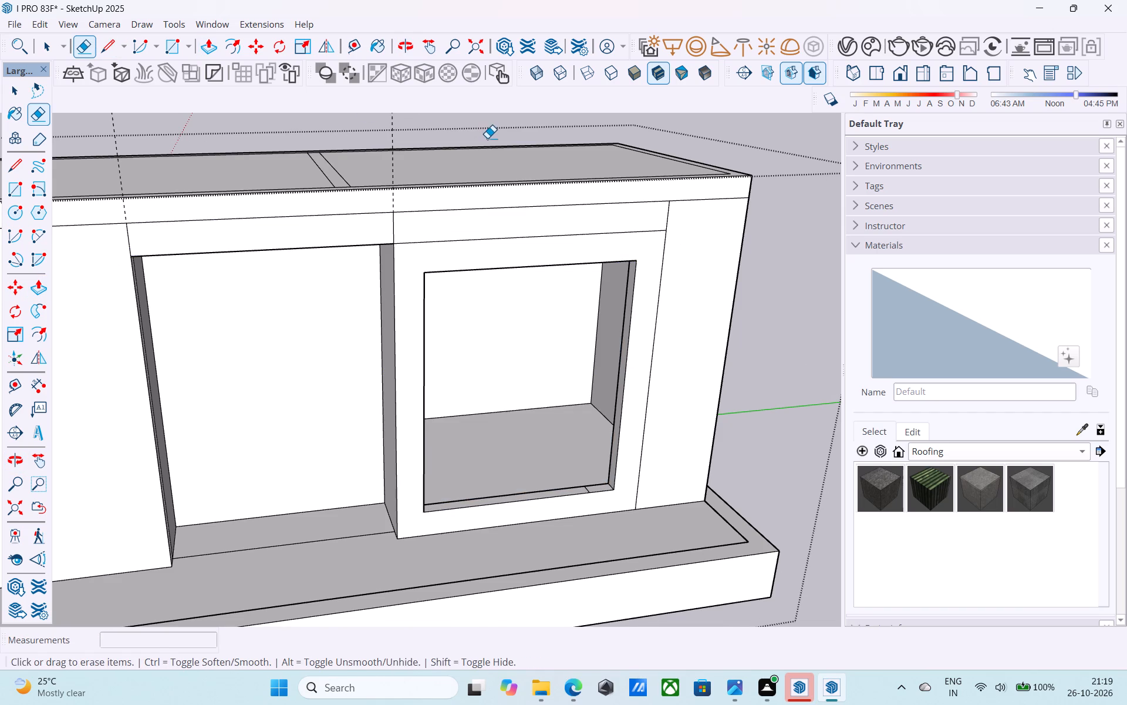
{"action": "scroll", "coordinate": [487, 138], "scroll_direction": "down", "scroll_amount": 6}
{"action": "middle_click_drag", "start_coordinate": [582, 307], "coordinate": [607, 343]}
{"action": "middle_click_drag", "start_coordinate": [579, 380], "coordinate": [669, 461]}
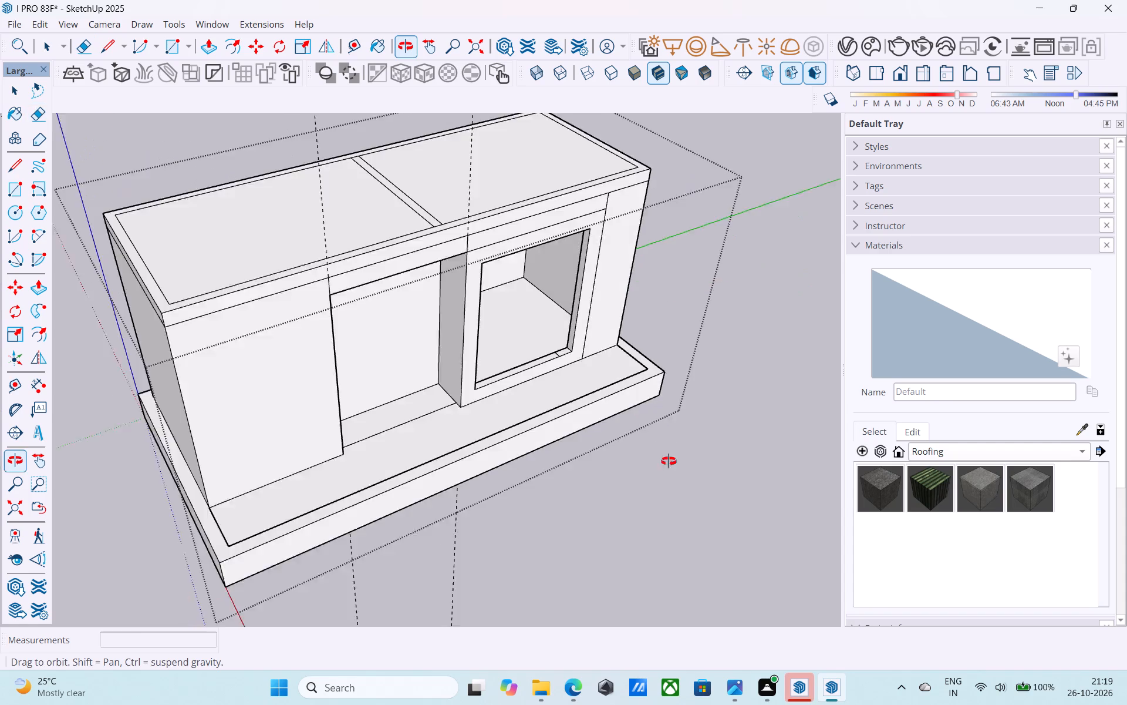
{"action": "middle_click_drag", "start_coordinate": [669, 461], "coordinate": [676, 469]}
{"action": "scroll", "coordinate": [676, 470], "scroll_direction": "up", "scroll_amount": 1}
{"action": "scroll", "coordinate": [544, 328], "scroll_direction": "up", "scroll_amount": 13}
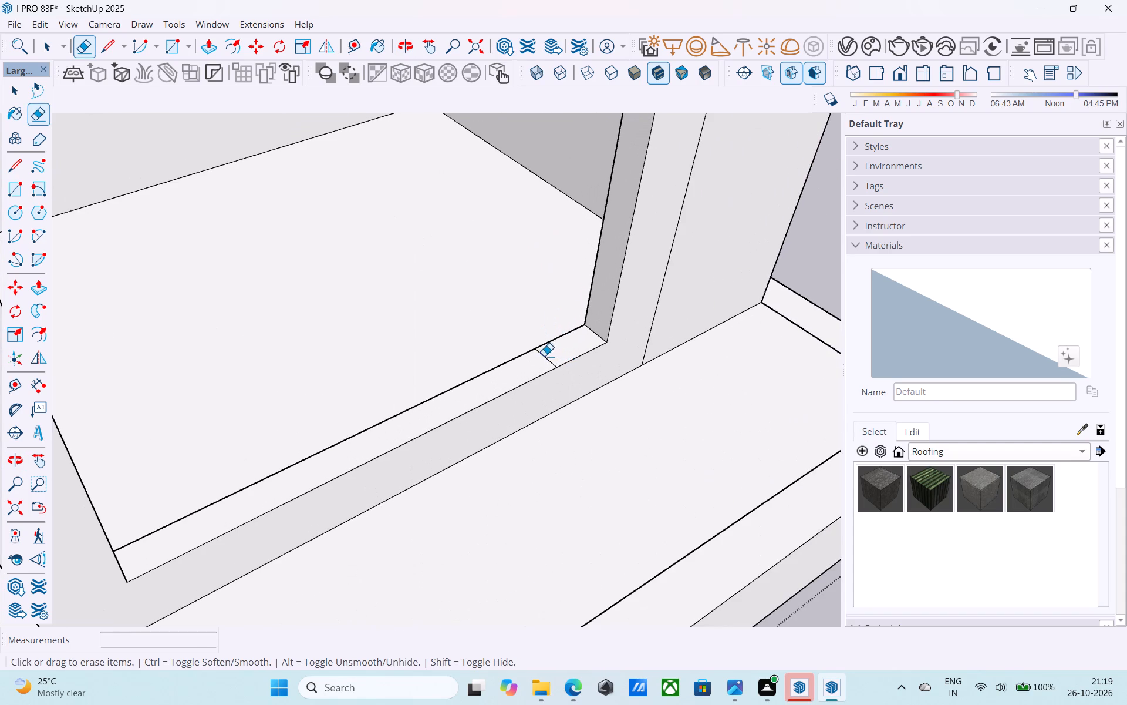
{"action": "left_click", "coordinate": [544, 356]}
Erase the short stray edge at the top of the return wall seen through the window opening.
{"action": "scroll", "coordinate": [633, 387], "scroll_direction": "down", "scroll_amount": 14}
{"action": "middle_click_drag", "start_coordinate": [656, 388], "coordinate": [253, 412]}
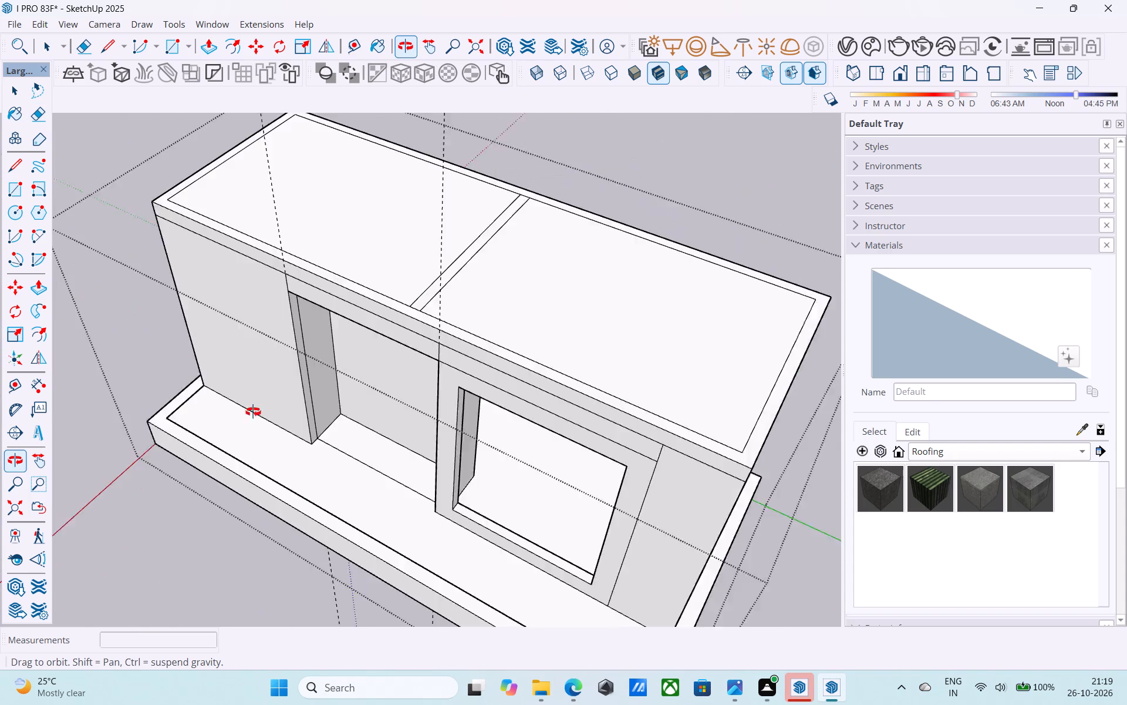
{"action": "middle_click_drag", "start_coordinate": [253, 412], "coordinate": [238, 296]}
{"action": "middle_click_drag", "start_coordinate": [587, 456], "coordinate": [625, 319]}
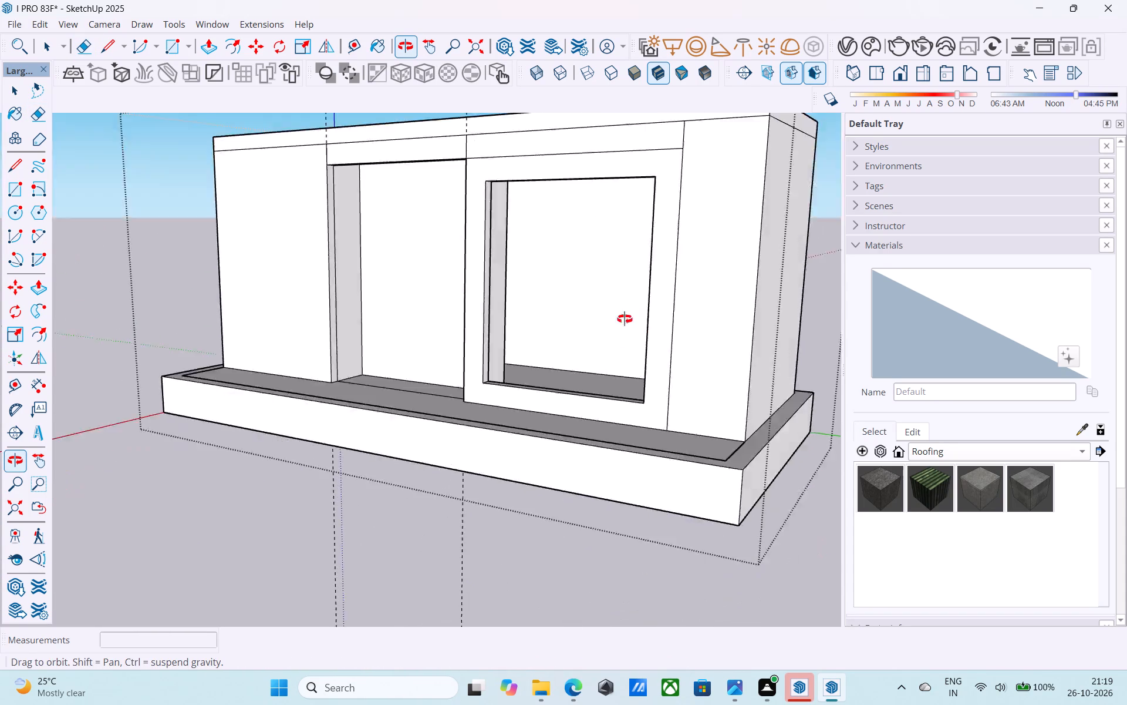
{"action": "middle_click_drag", "start_coordinate": [625, 319], "coordinate": [655, 249]}
{"action": "scroll", "coordinate": [602, 398], "scroll_direction": "down", "scroll_amount": 8}
{"action": "middle_click_drag", "start_coordinate": [563, 404], "coordinate": [464, 412]}
{"action": "scroll", "coordinate": [577, 184], "scroll_direction": "up", "scroll_amount": 3}
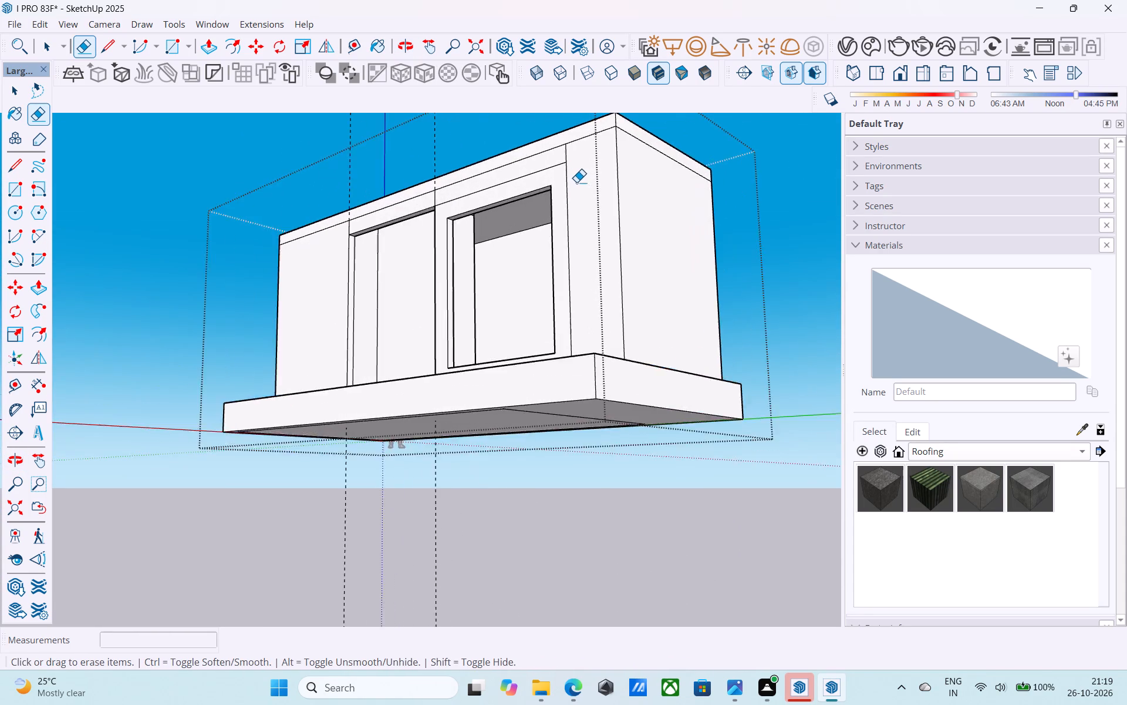
{"action": "scroll", "coordinate": [576, 182], "scroll_direction": "up", "scroll_amount": 11}
{"action": "middle_click_drag", "start_coordinate": [541, 186], "coordinate": [766, 150]}
{"action": "middle_click_drag", "start_coordinate": [766, 151], "coordinate": [576, 147]}
{"action": "scroll", "coordinate": [761, 246], "scroll_direction": "down", "scroll_amount": 9}
{"action": "middle_click_drag", "start_coordinate": [675, 245], "coordinate": [619, 222]}
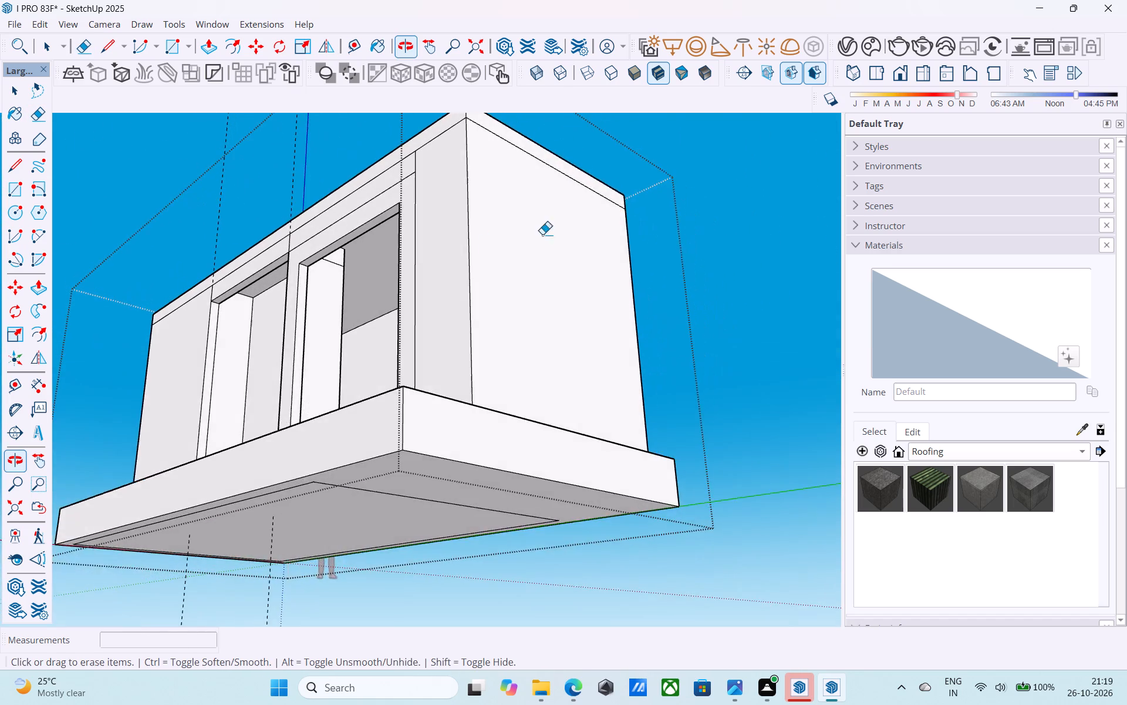
{"action": "scroll", "coordinate": [411, 257], "scroll_direction": "up", "scroll_amount": 8}
{"action": "left_click_drag", "start_coordinate": [329, 260], "coordinate": [328, 248]}
{"action": "scroll", "coordinate": [488, 310], "scroll_direction": "down", "scroll_amount": 5}
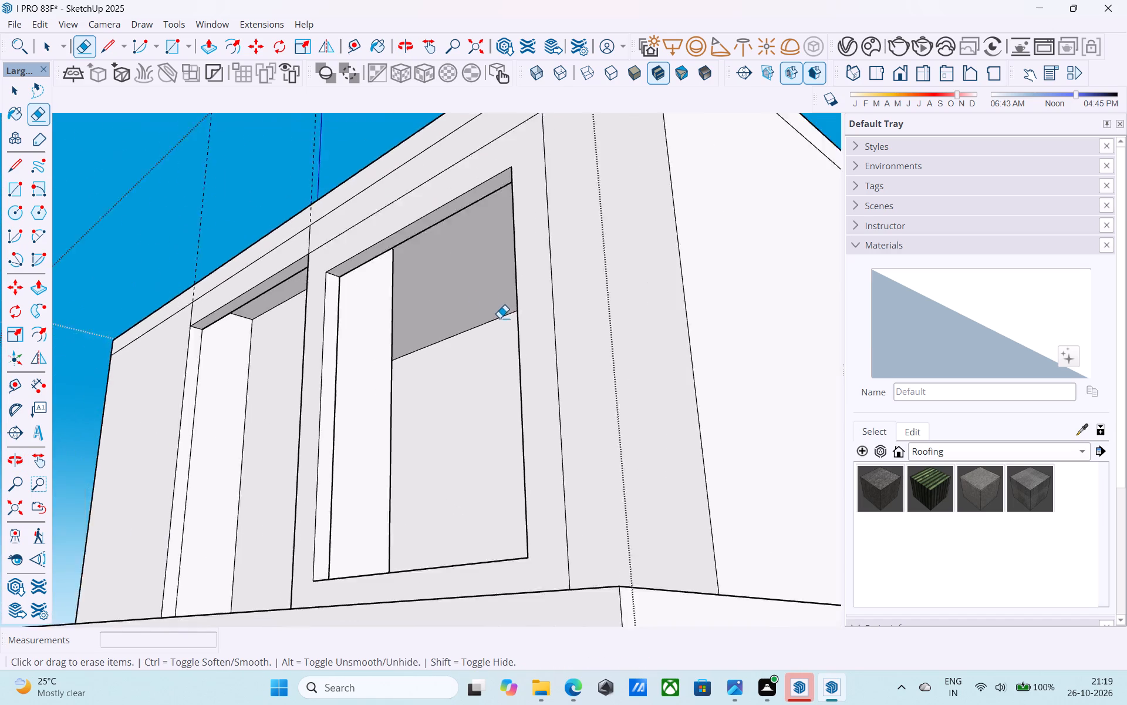
Examine the front wall with its two openings and the tops of the walls and partition.
{"action": "scroll", "coordinate": [500, 318], "scroll_direction": "down", "scroll_amount": 3}
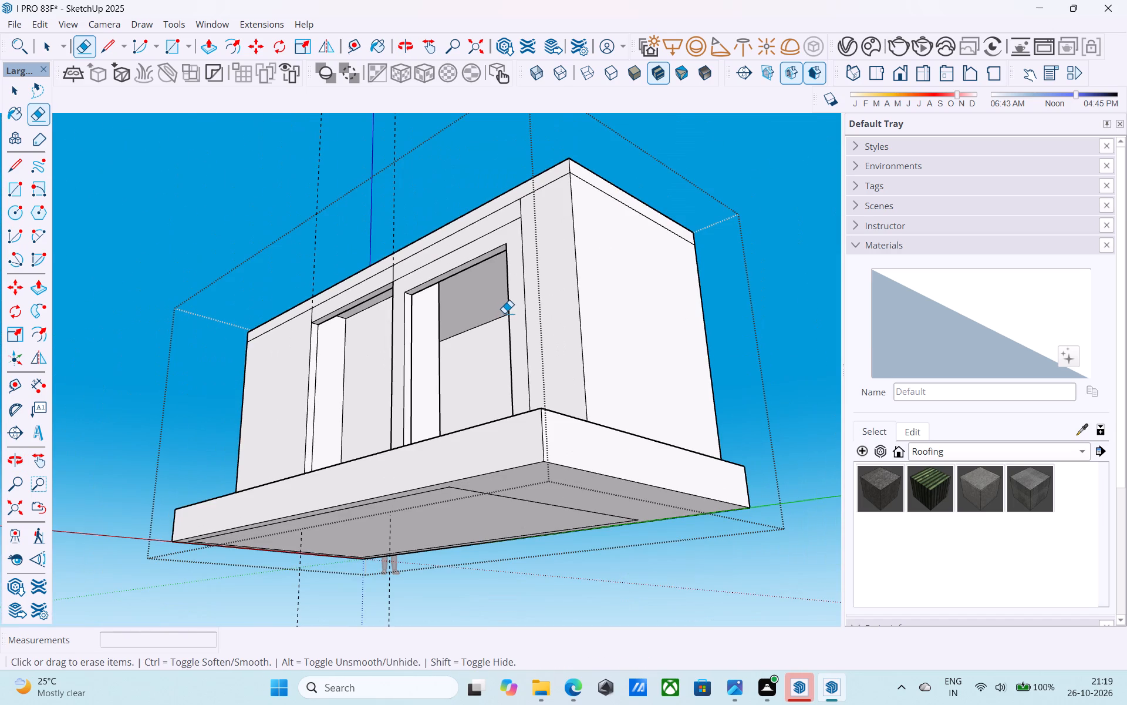
{"action": "scroll", "coordinate": [504, 313], "scroll_direction": "down", "scroll_amount": 4}
{"action": "middle_click_drag", "start_coordinate": [382, 323], "coordinate": [569, 441]}
{"action": "scroll", "coordinate": [508, 432], "scroll_direction": "down", "scroll_amount": 1}
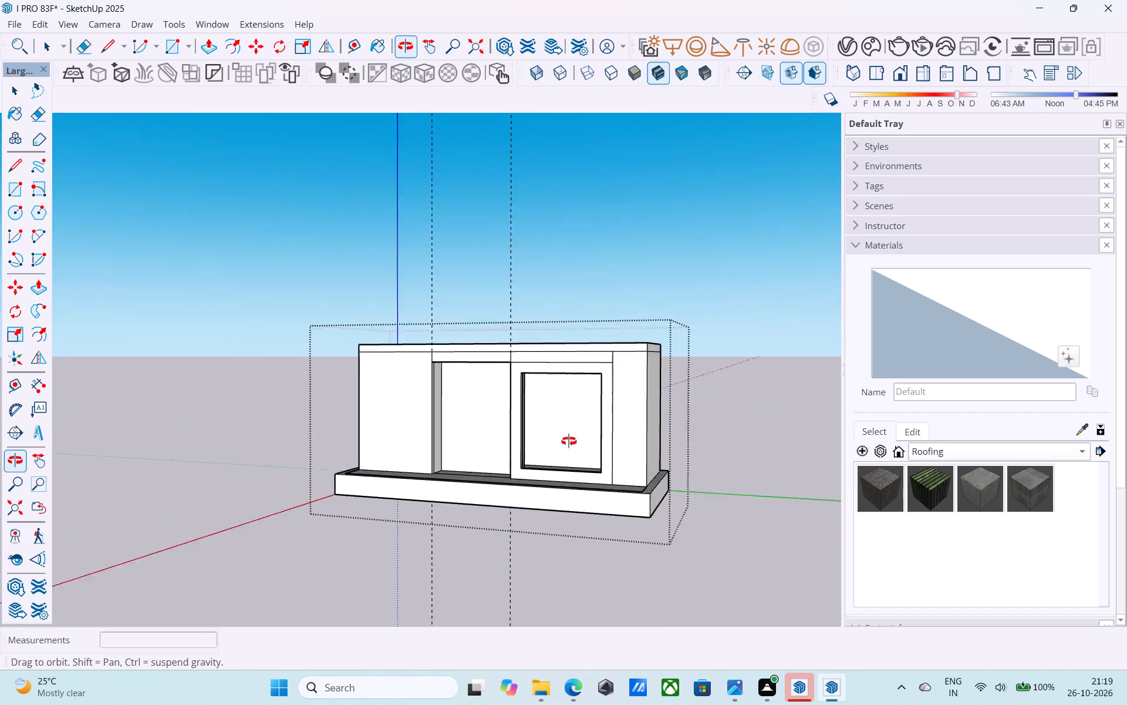
{"action": "middle_click_drag", "start_coordinate": [569, 441], "coordinate": [663, 442]}
{"action": "scroll", "coordinate": [623, 379], "scroll_direction": "up", "scroll_amount": 7}
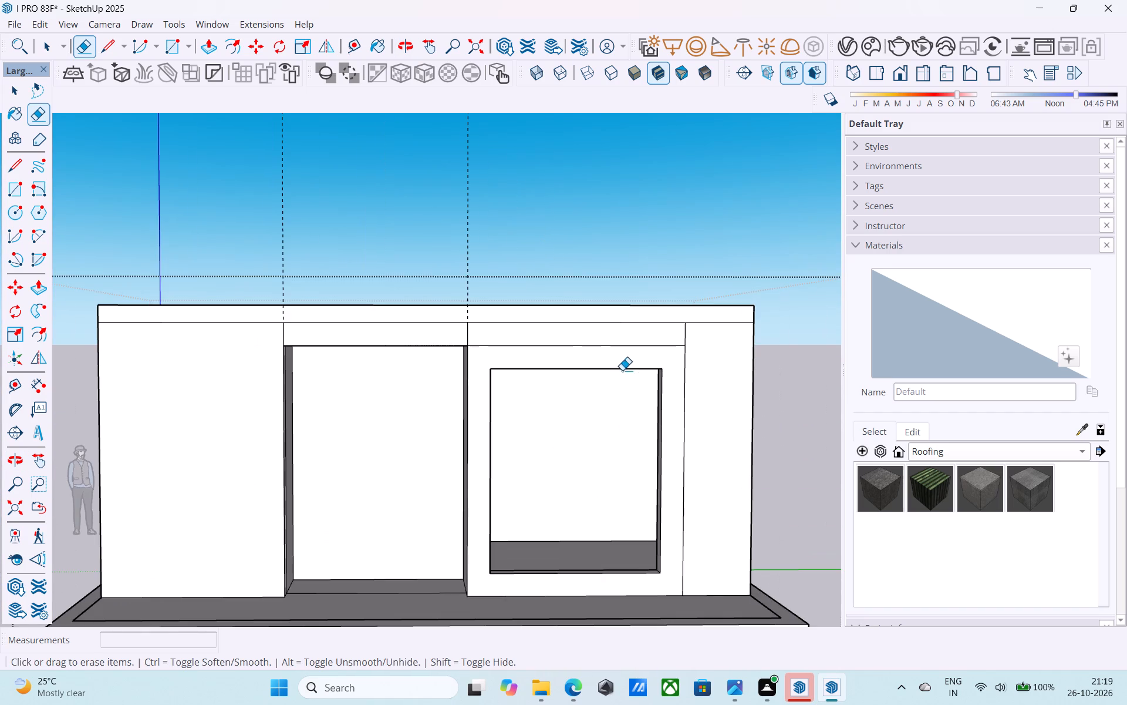
{"action": "scroll", "coordinate": [593, 350], "scroll_direction": "up", "scroll_amount": 1}
{"action": "scroll", "coordinate": [594, 350], "scroll_direction": "down", "scroll_amount": 4}
{"action": "middle_click_drag", "start_coordinate": [593, 349], "coordinate": [444, 376]}
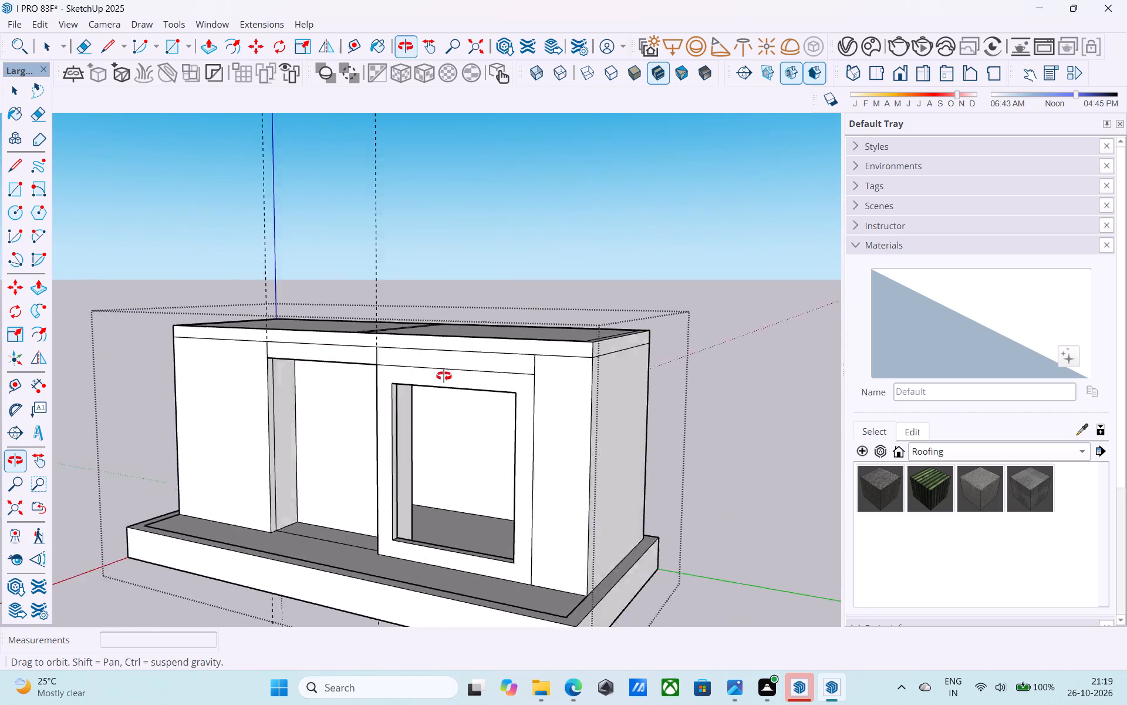
{"action": "middle_click_drag", "start_coordinate": [444, 376], "coordinate": [444, 376]}
{"action": "middle_click_drag", "start_coordinate": [444, 377], "coordinate": [410, 488]}
{"action": "scroll", "coordinate": [385, 436], "scroll_direction": "up", "scroll_amount": 5}
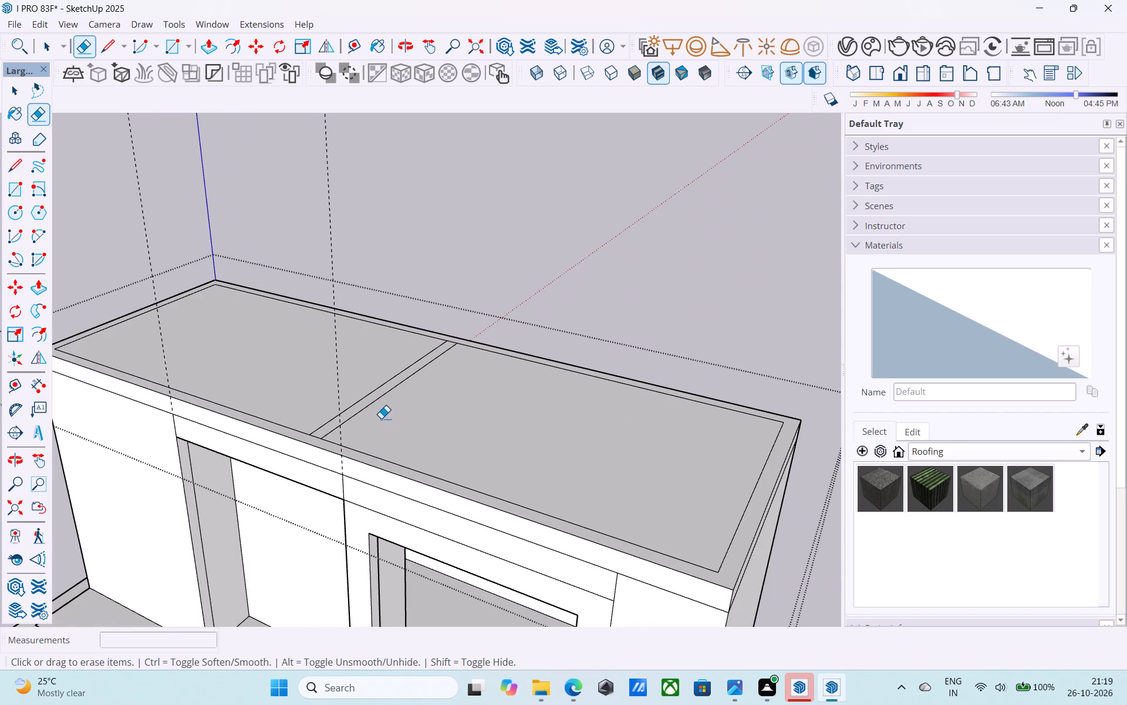
{"action": "scroll", "coordinate": [379, 414], "scroll_direction": "down", "scroll_amount": 5}
{"action": "middle_click_drag", "start_coordinate": [379, 414], "coordinate": [382, 447]}
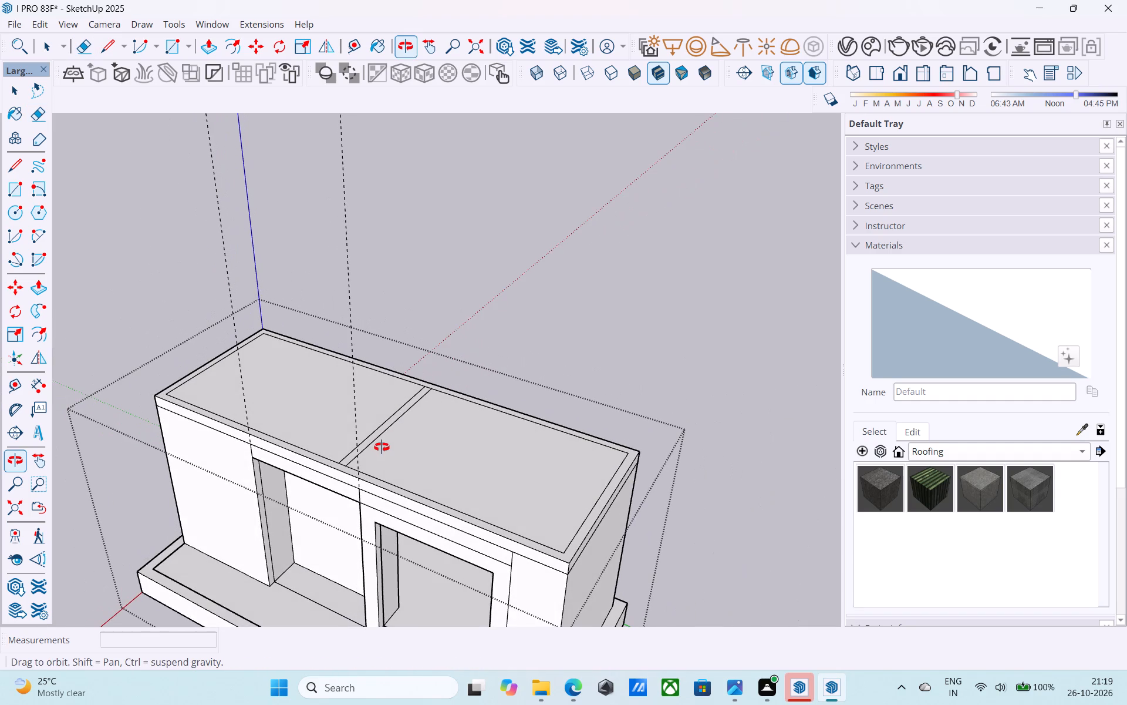
{"action": "middle_click_drag", "start_coordinate": [382, 447], "coordinate": [383, 447]}
{"action": "scroll", "coordinate": [387, 412], "scroll_direction": "down", "scroll_amount": 3}
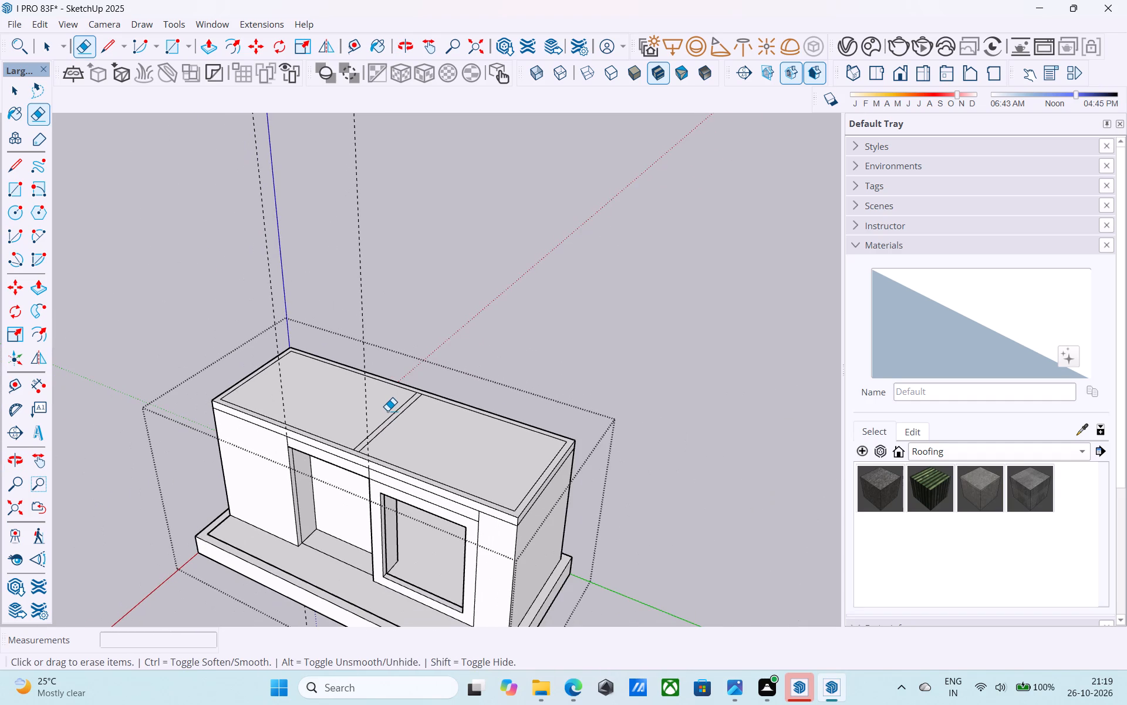
{"action": "middle_click_drag", "start_coordinate": [406, 418], "coordinate": [480, 427]}
{"action": "middle_click_drag", "start_coordinate": [424, 413], "coordinate": [440, 421]}
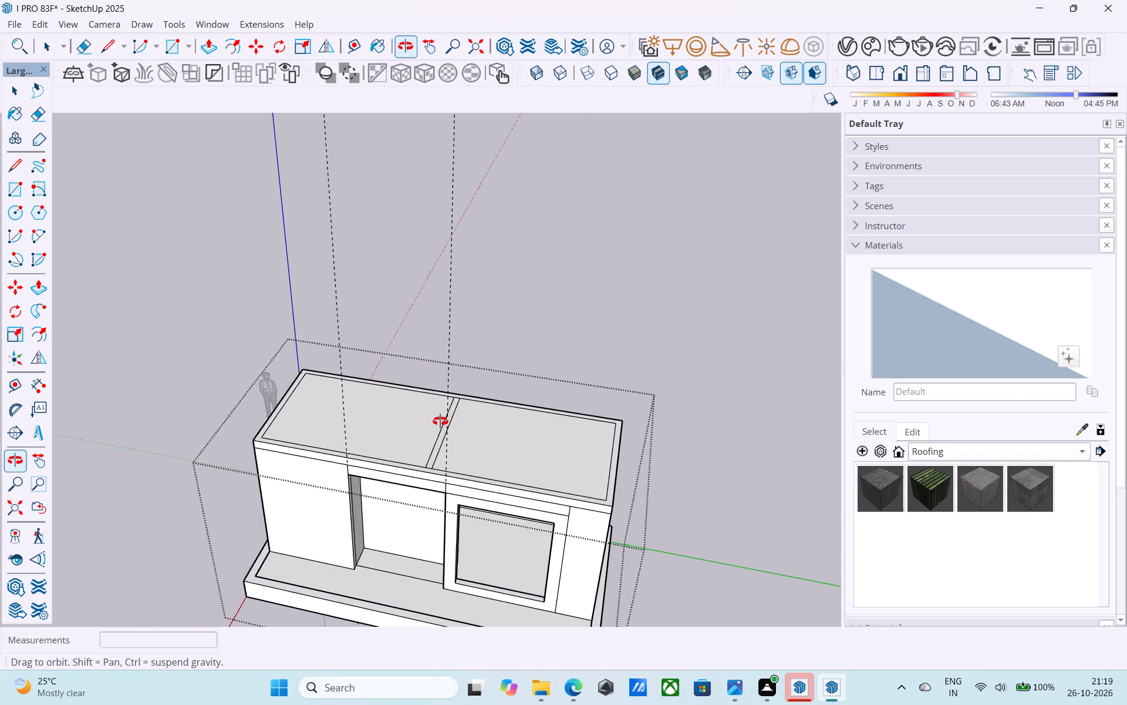
{"action": "middle_click_drag", "start_coordinate": [440, 421], "coordinate": [444, 416]}
{"action": "middle_click_drag", "start_coordinate": [446, 414], "coordinate": [453, 425]}
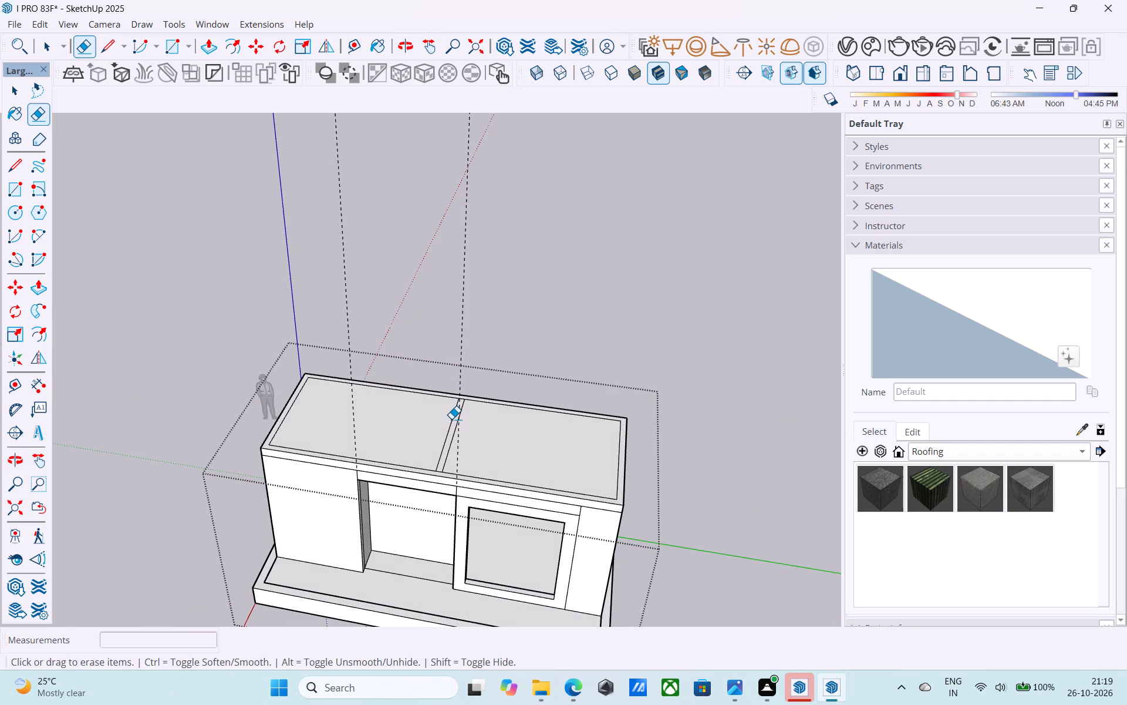
Extend the partition's edge farther from the window with 6" lines across the tops of the front and back walls.
{"action": "key", "text": "l"}
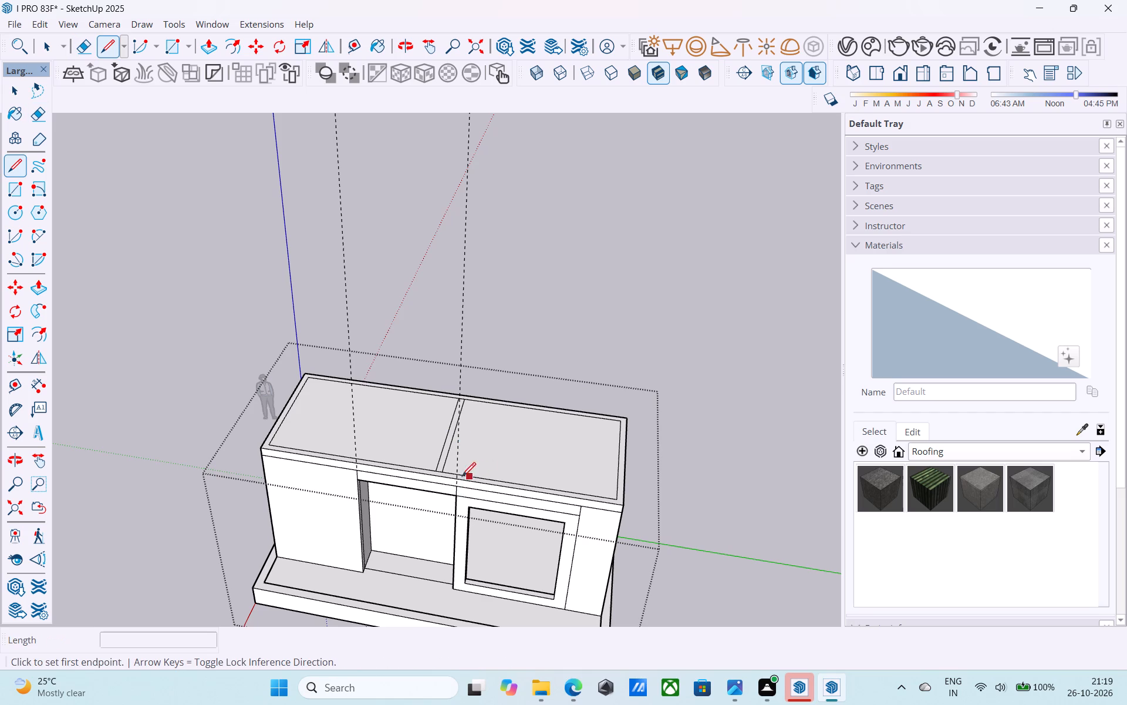
{"action": "scroll", "coordinate": [445, 479], "scroll_direction": "up", "scroll_amount": 15}
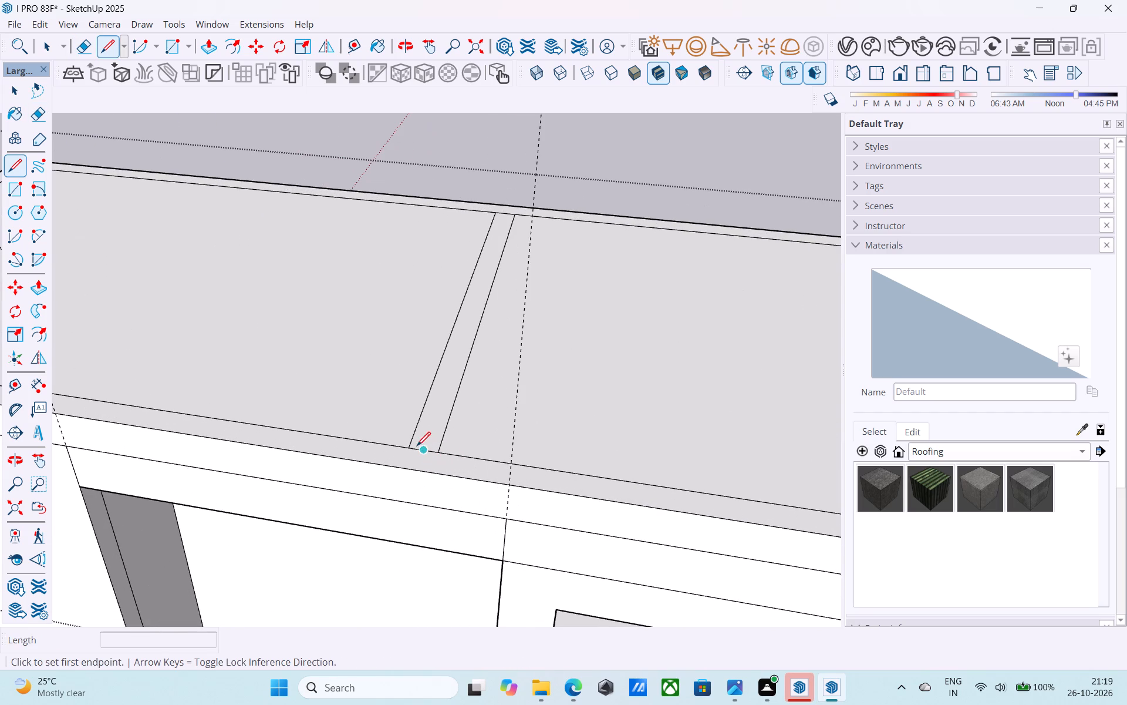
{"action": "left_click", "coordinate": [415, 445]}
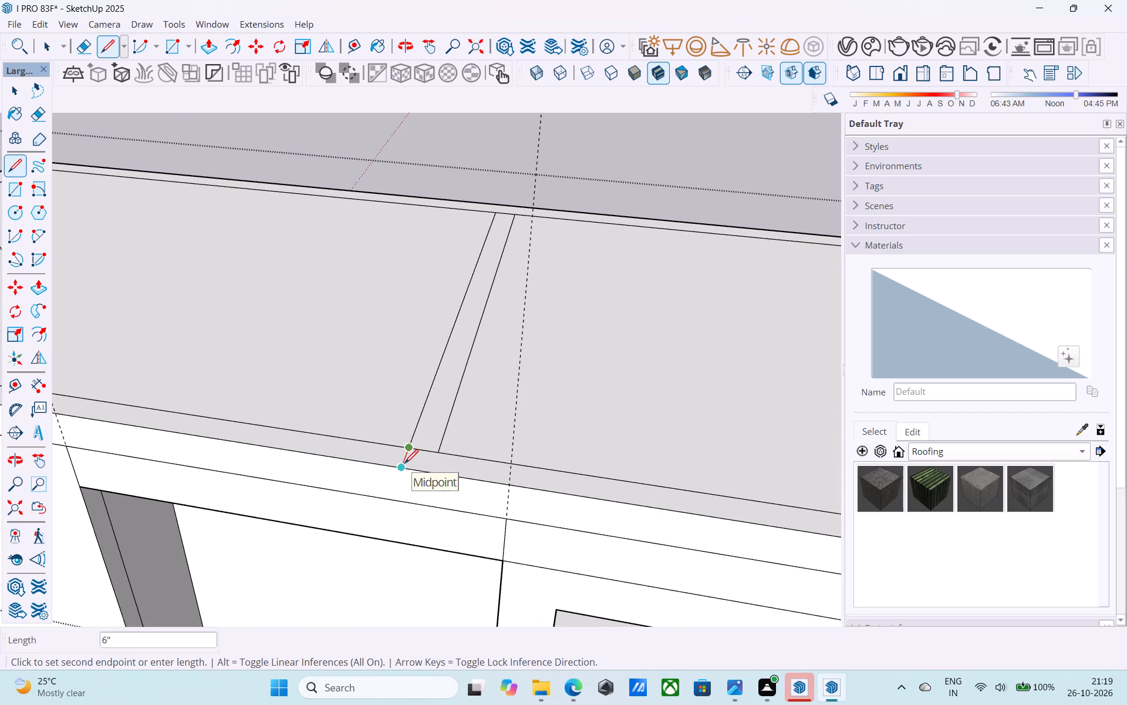
{"action": "left_click", "coordinate": [404, 465]}
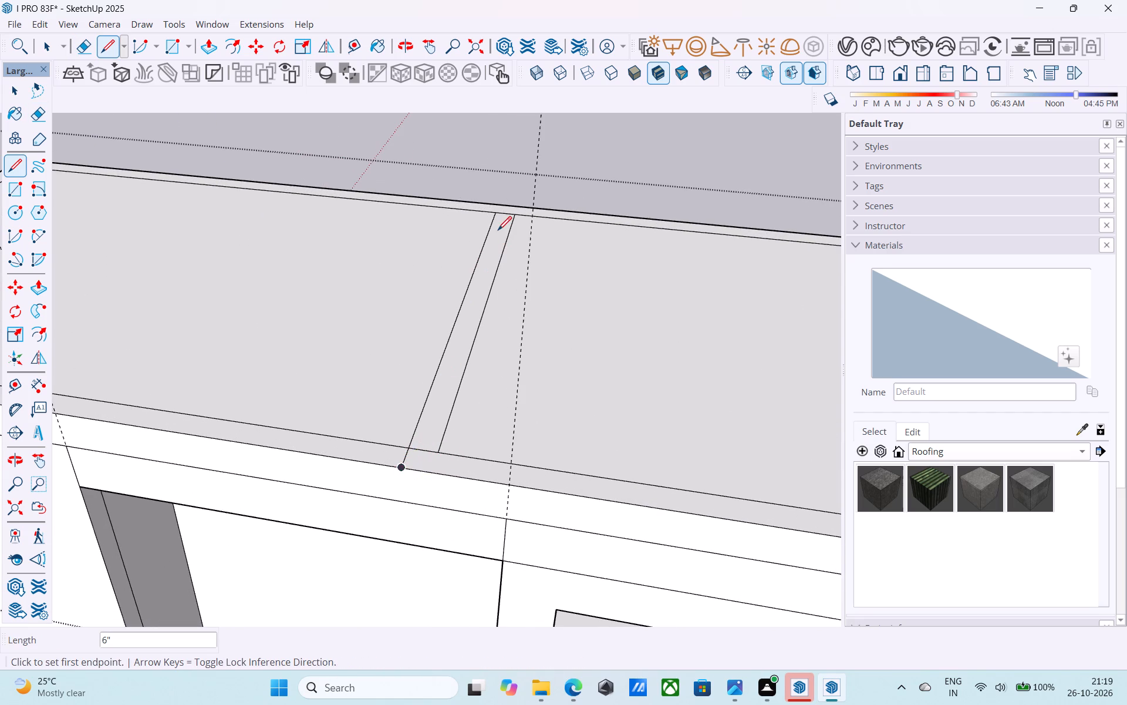
{"action": "left_click", "coordinate": [495, 217]}
{"action": "scroll", "coordinate": [496, 216], "scroll_direction": "up", "scroll_amount": 12}
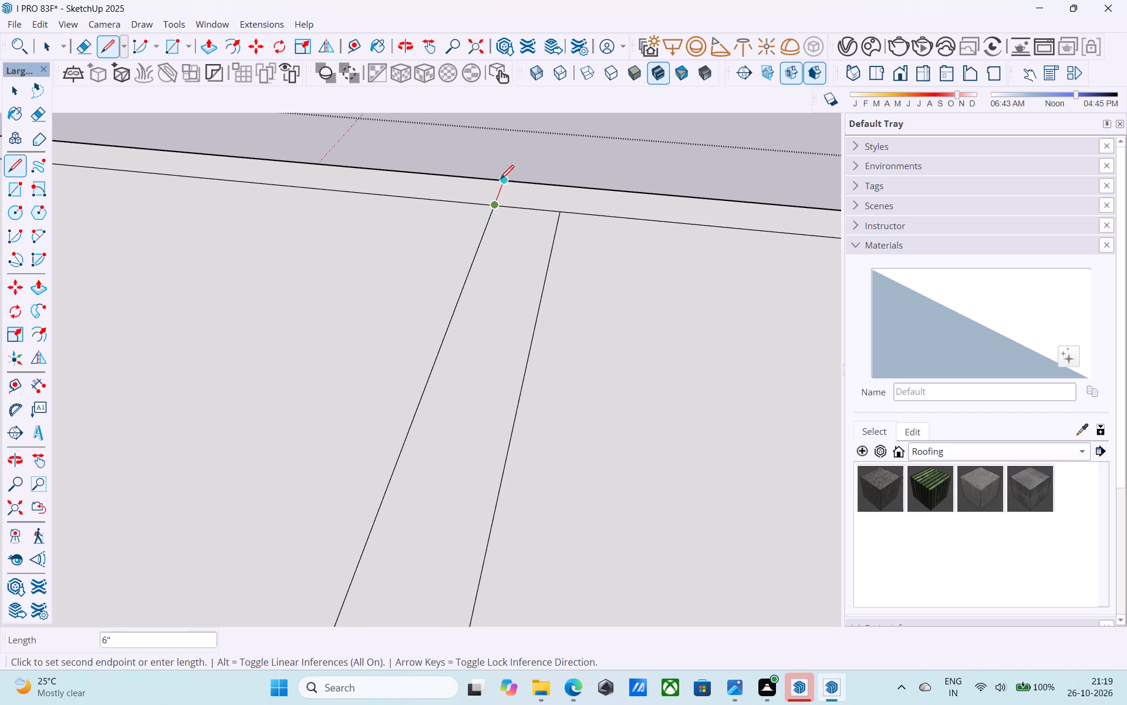
{"action": "left_click", "coordinate": [504, 177]}
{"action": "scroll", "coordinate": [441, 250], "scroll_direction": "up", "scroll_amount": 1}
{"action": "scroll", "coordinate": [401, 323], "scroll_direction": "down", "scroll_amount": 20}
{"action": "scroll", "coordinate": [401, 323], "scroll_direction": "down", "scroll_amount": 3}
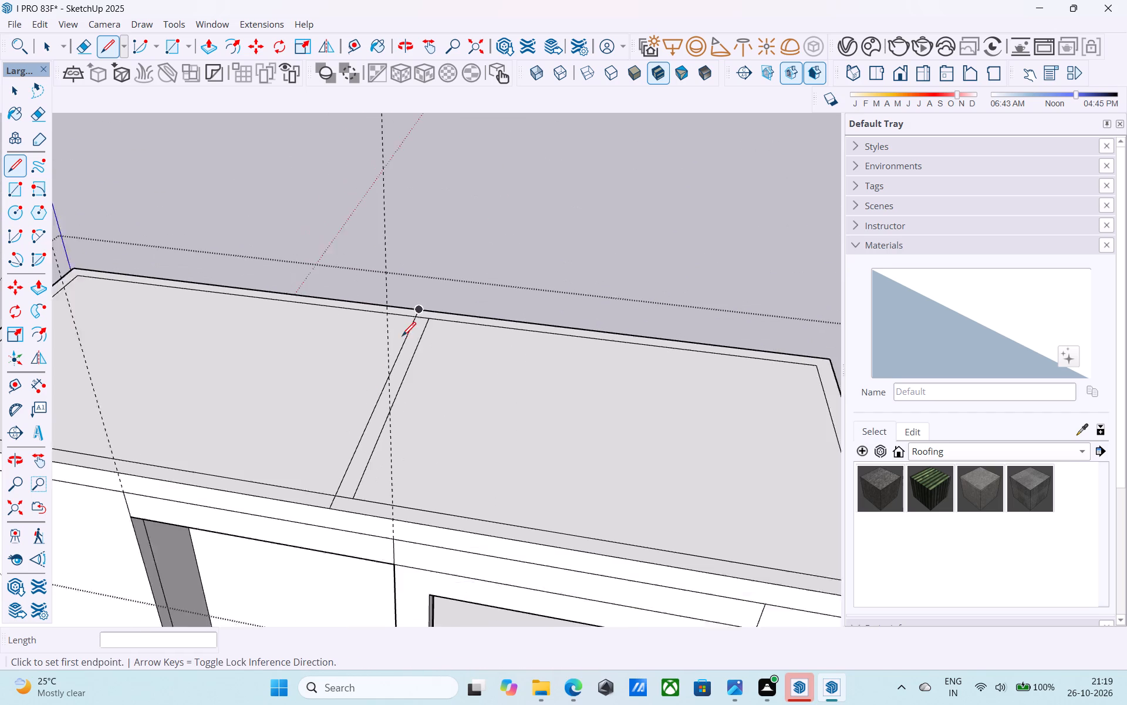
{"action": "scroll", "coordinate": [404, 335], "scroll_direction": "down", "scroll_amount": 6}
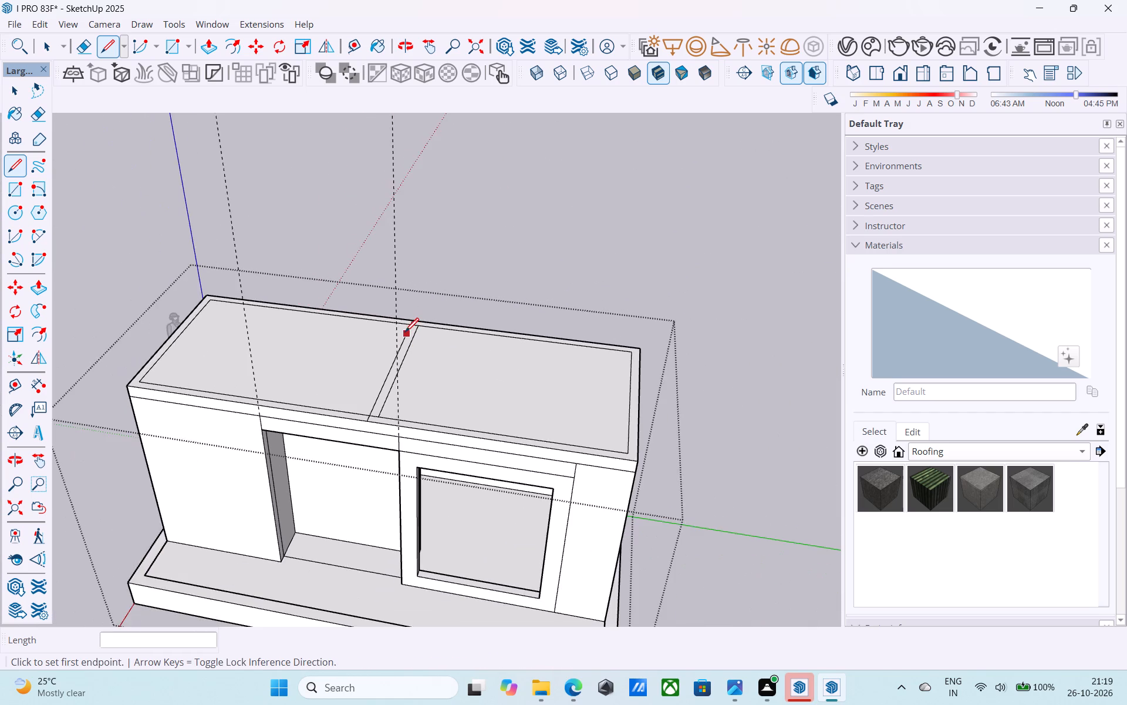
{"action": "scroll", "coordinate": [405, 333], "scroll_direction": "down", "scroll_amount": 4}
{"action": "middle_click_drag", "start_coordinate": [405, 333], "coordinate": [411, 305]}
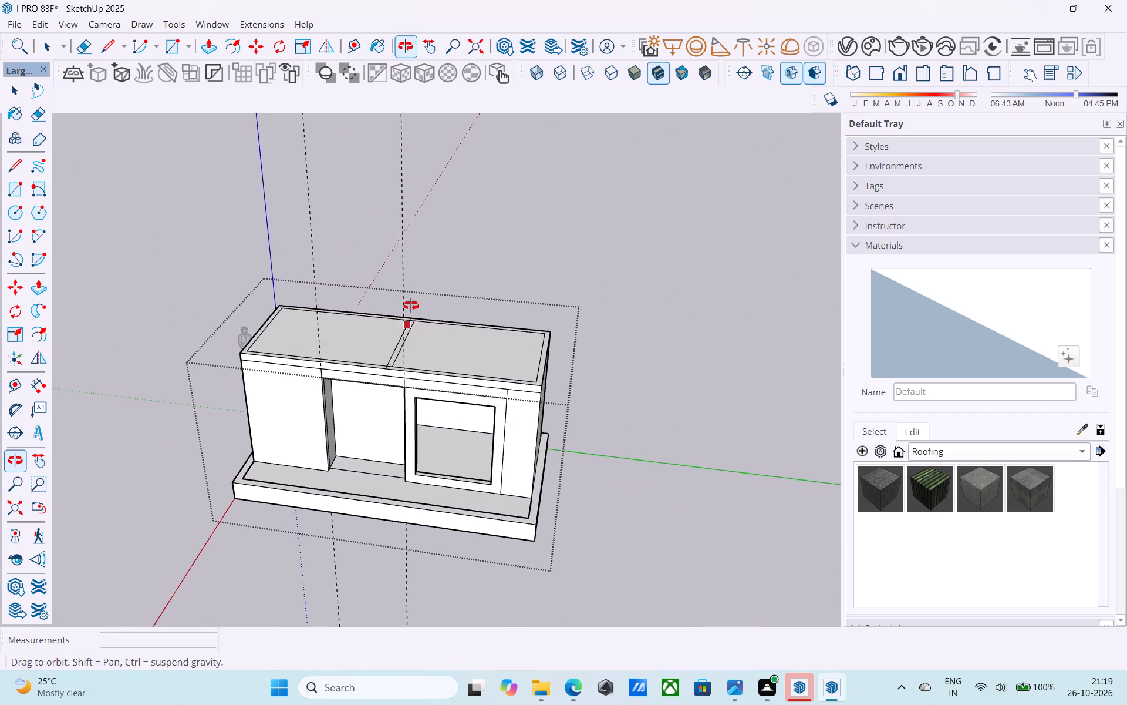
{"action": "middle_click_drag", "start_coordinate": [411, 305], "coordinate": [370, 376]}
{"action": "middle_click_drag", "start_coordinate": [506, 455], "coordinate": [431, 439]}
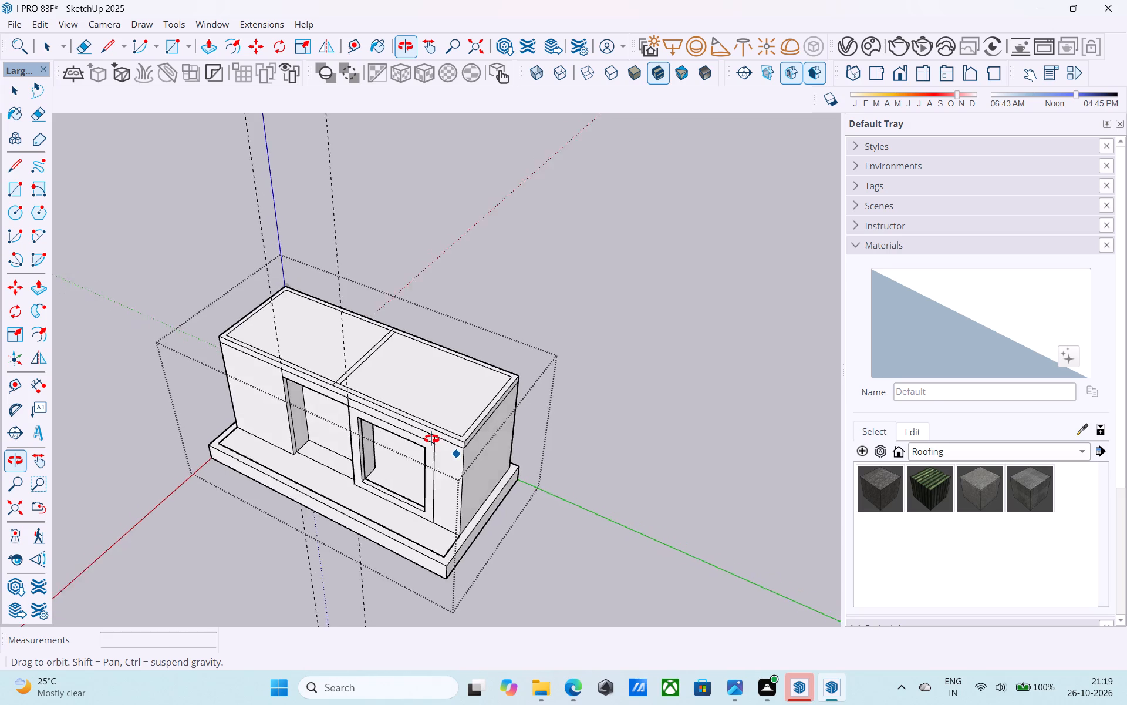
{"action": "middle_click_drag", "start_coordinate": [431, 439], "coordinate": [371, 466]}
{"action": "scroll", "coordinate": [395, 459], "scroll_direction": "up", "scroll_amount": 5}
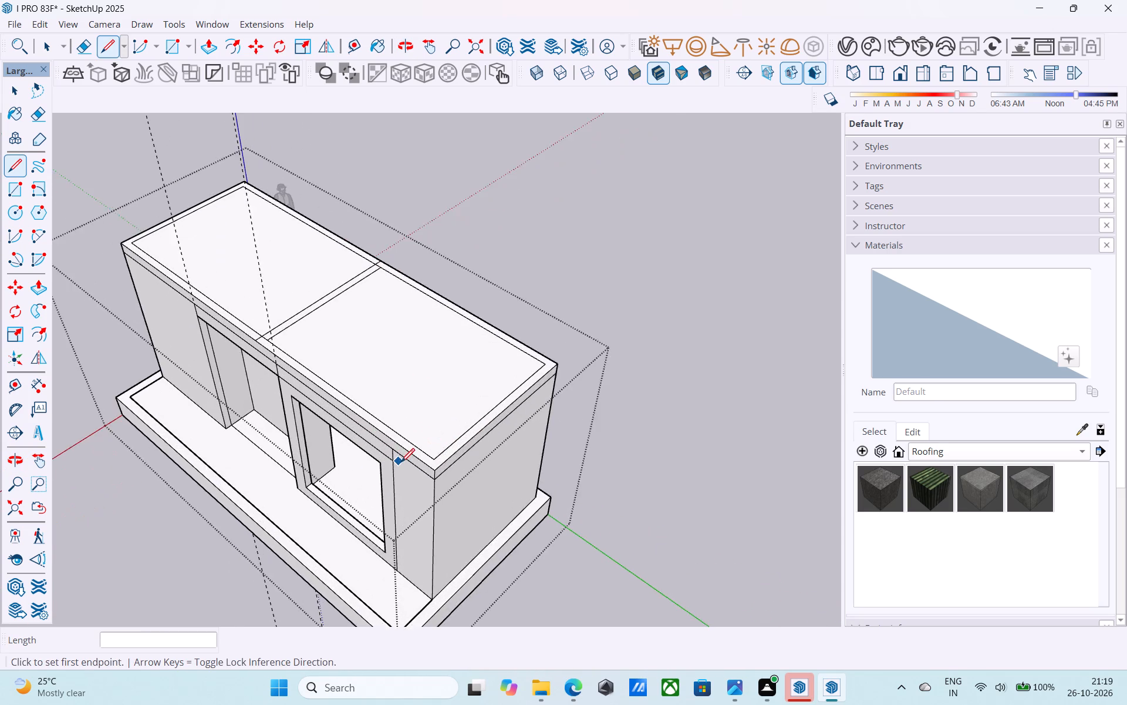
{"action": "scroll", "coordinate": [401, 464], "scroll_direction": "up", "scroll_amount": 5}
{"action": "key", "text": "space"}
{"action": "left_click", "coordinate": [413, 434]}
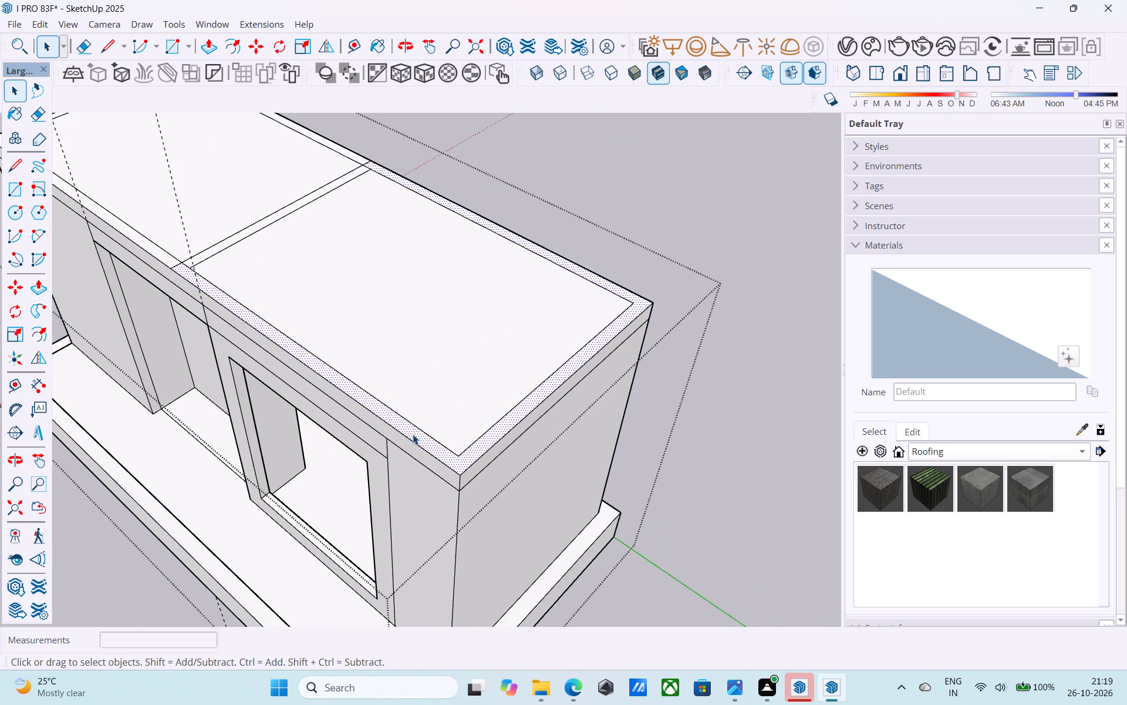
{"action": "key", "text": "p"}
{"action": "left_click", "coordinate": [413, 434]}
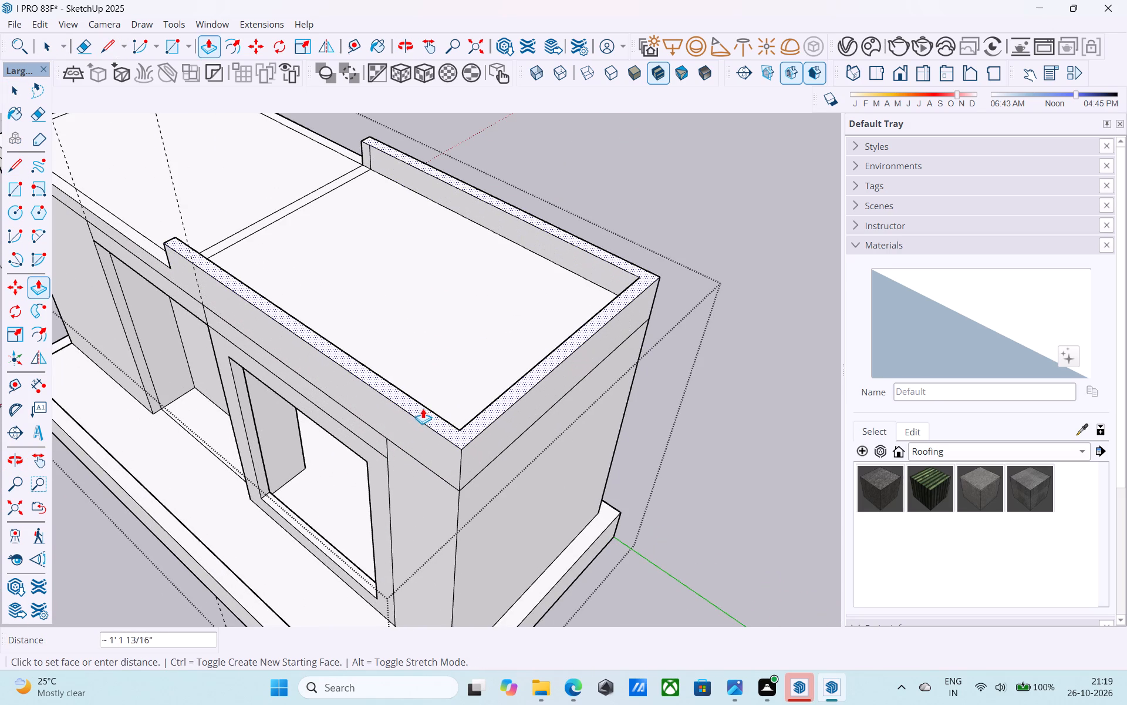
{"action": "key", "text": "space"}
Erase the short edges across the partition's front and back ends, merging its top face with the window-side wall tops.
{"action": "key", "text": "e"}
{"action": "scroll", "coordinate": [423, 408], "scroll_direction": "down", "scroll_amount": 4}
{"action": "middle_click_drag", "start_coordinate": [423, 408], "coordinate": [464, 493]}
{"action": "scroll", "coordinate": [321, 438], "scroll_direction": "up", "scroll_amount": 11}
{"action": "left_click", "coordinate": [239, 374]}
{"action": "scroll", "coordinate": [247, 466], "scroll_direction": "down", "scroll_amount": 4}
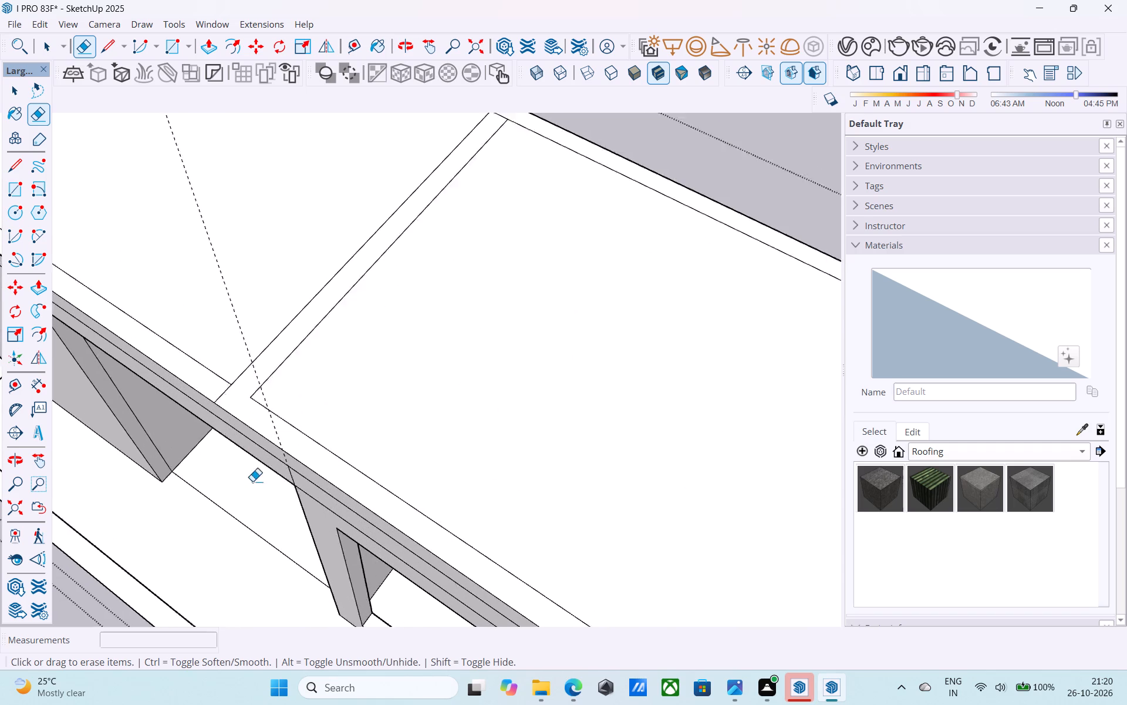
{"action": "scroll", "coordinate": [252, 481], "scroll_direction": "down", "scroll_amount": 1}
{"action": "scroll", "coordinate": [400, 246], "scroll_direction": "up", "scroll_amount": 5}
{"action": "left_click_drag", "start_coordinate": [401, 261], "coordinate": [401, 267]}
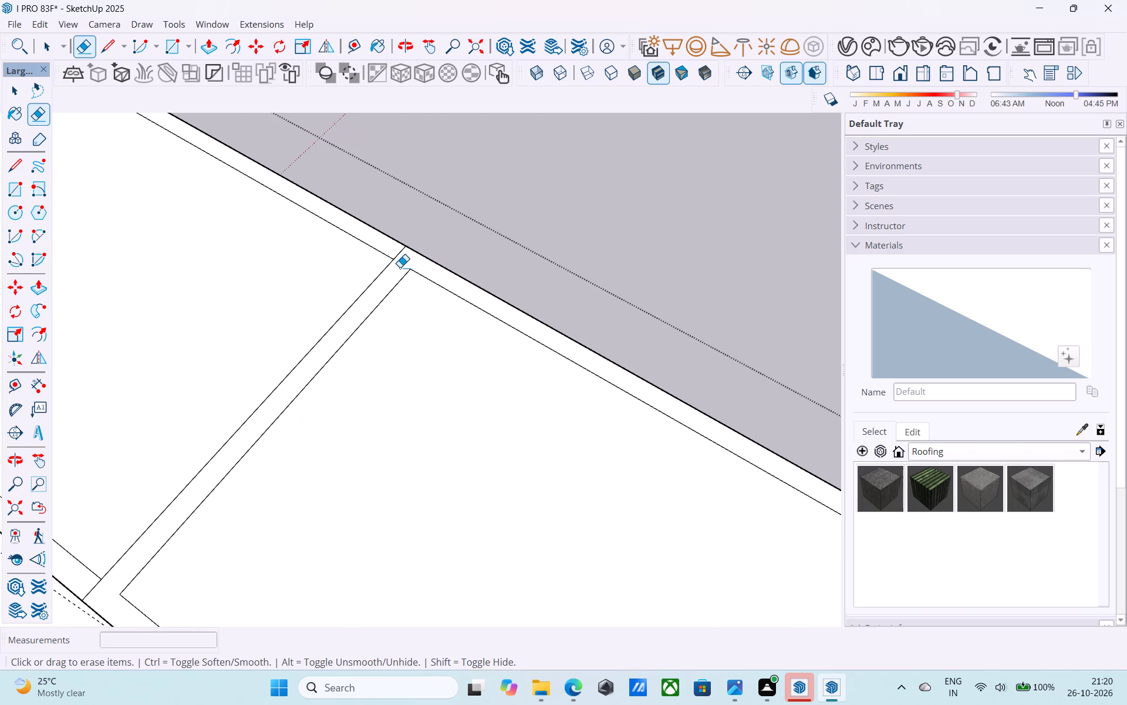
{"action": "scroll", "coordinate": [399, 267], "scroll_direction": "down", "scroll_amount": 16}
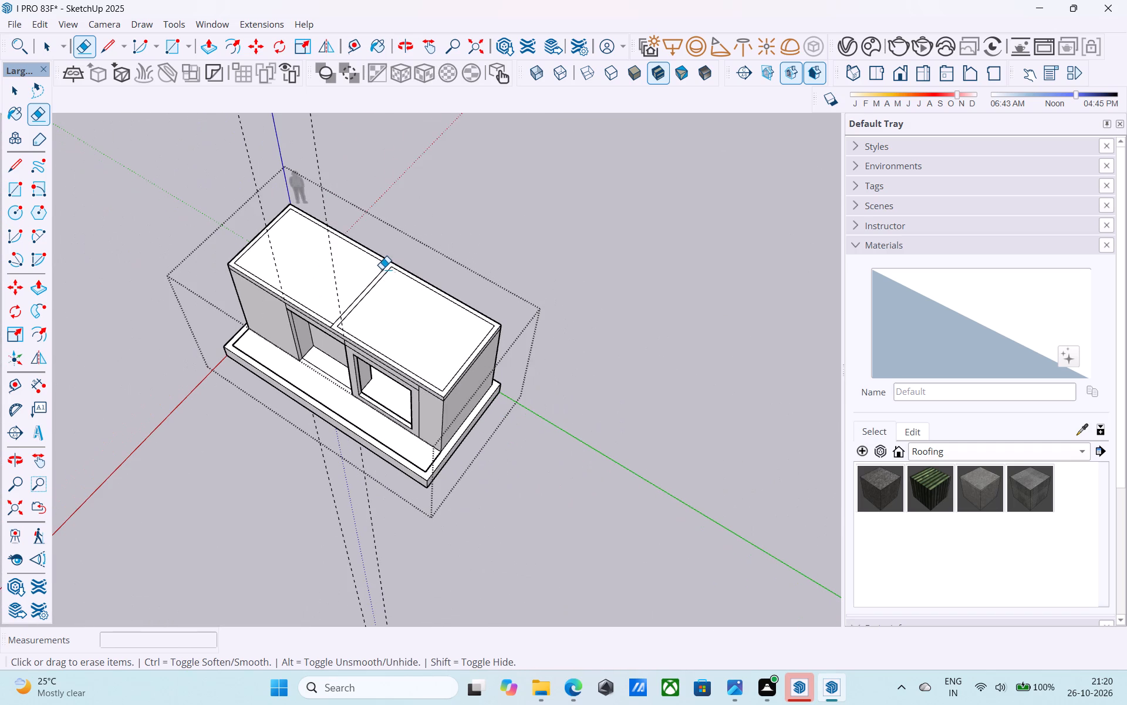
Extrude the joined top face of the window-side walls and partition upward 24' with Push/Pull.
{"action": "middle_click_drag", "start_coordinate": [357, 316], "coordinate": [370, 290]}
{"action": "scroll", "coordinate": [370, 289], "scroll_direction": "up", "scroll_amount": 7}
{"action": "key", "text": "space"}
{"action": "scroll", "coordinate": [370, 294], "scroll_direction": "up", "scroll_amount": 1}
{"action": "middle_click_drag", "start_coordinate": [335, 267], "coordinate": [203, 166]}
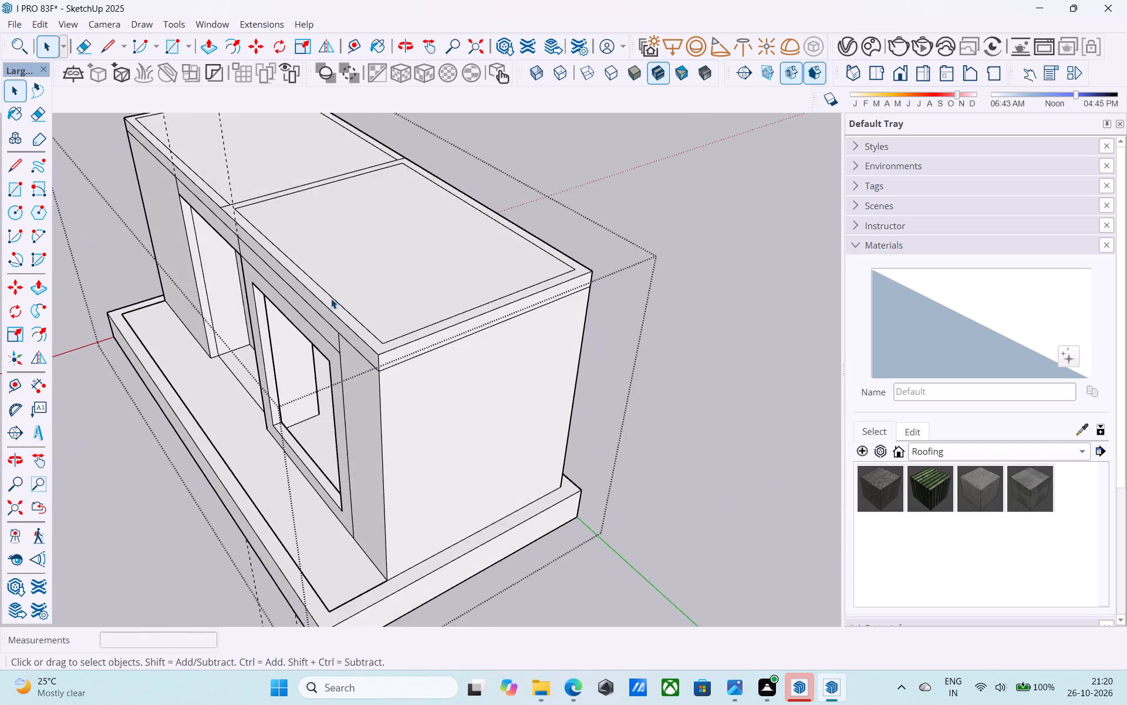
{"action": "scroll", "coordinate": [375, 353], "scroll_direction": "up", "scroll_amount": 4}
{"action": "left_click", "coordinate": [383, 348]}
{"action": "key", "text": "p"}
{"action": "left_click", "coordinate": [382, 348]}
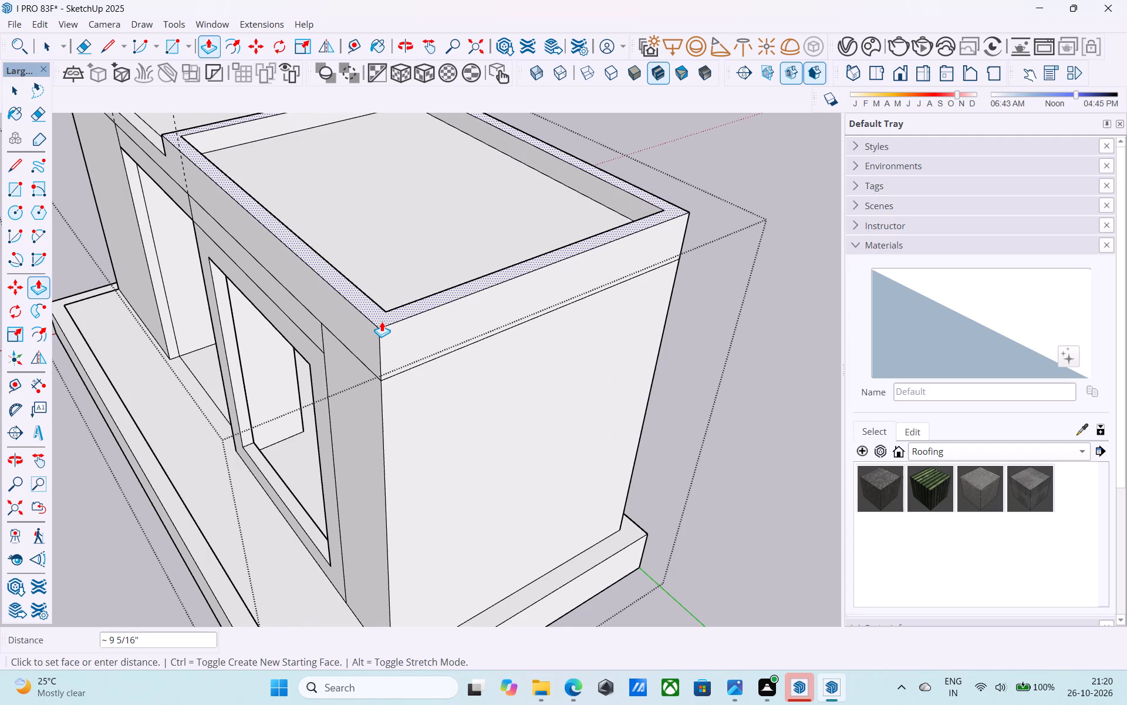
{"action": "type", "text": "24'"}
{"action": "key", "text": "Return"}
Raise the tower's wall tops a further 3' with Push/Pull.
{"action": "scroll", "coordinate": [380, 324], "scroll_direction": "down", "scroll_amount": 14}
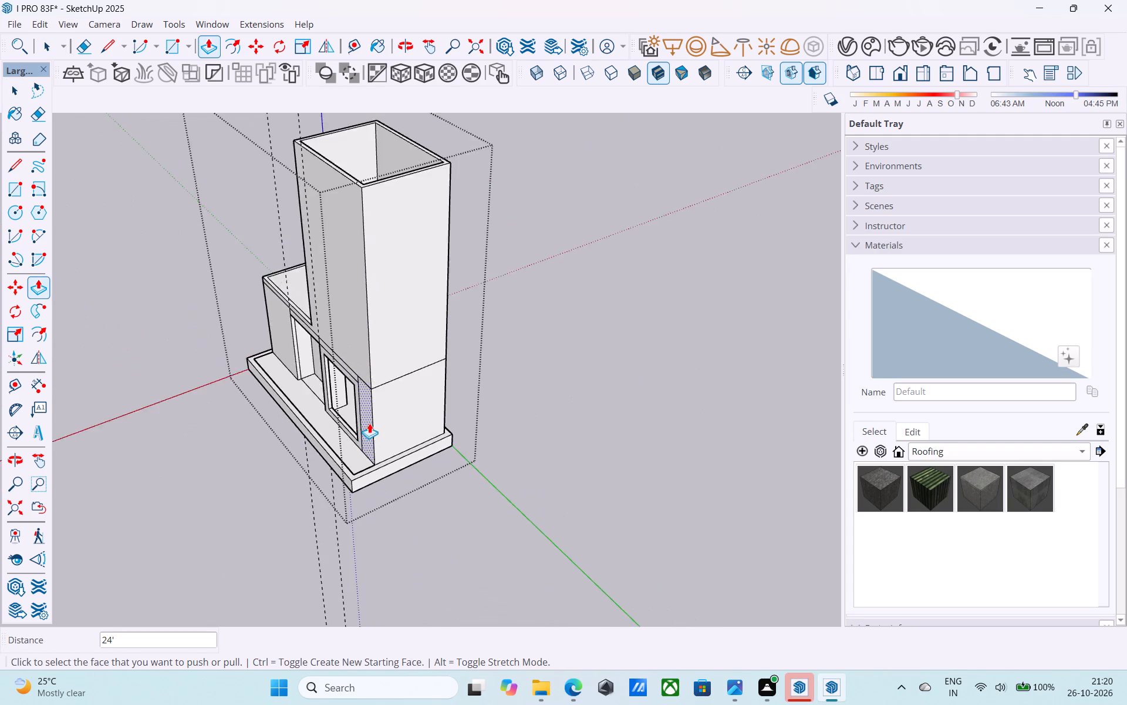
{"action": "scroll", "coordinate": [369, 423], "scroll_direction": "down", "scroll_amount": 3}
{"action": "middle_click_drag", "start_coordinate": [360, 431], "coordinate": [664, 336]}
{"action": "middle_click_drag", "start_coordinate": [410, 442], "coordinate": [420, 411]}
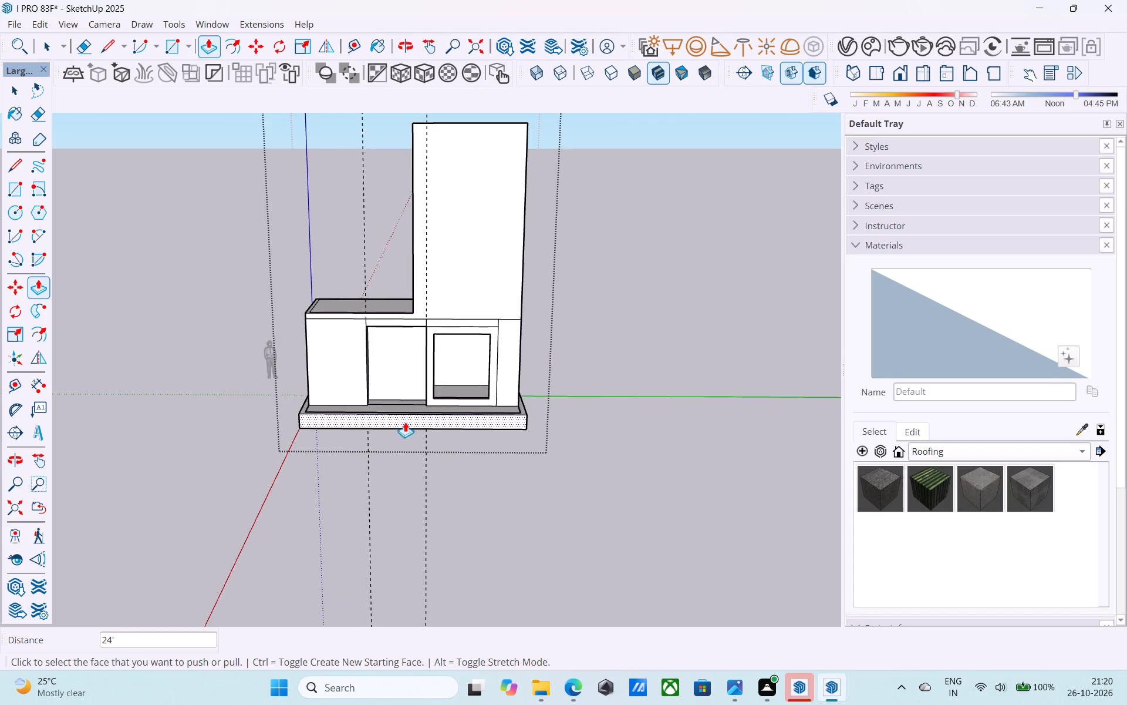
{"action": "scroll", "coordinate": [398, 431], "scroll_direction": "down", "scroll_amount": 6}
{"action": "middle_click_drag", "start_coordinate": [410, 404], "coordinate": [446, 330]}
{"action": "scroll", "coordinate": [436, 243], "scroll_direction": "up", "scroll_amount": 6}
{"action": "middle_click_drag", "start_coordinate": [433, 243], "coordinate": [331, 370]}
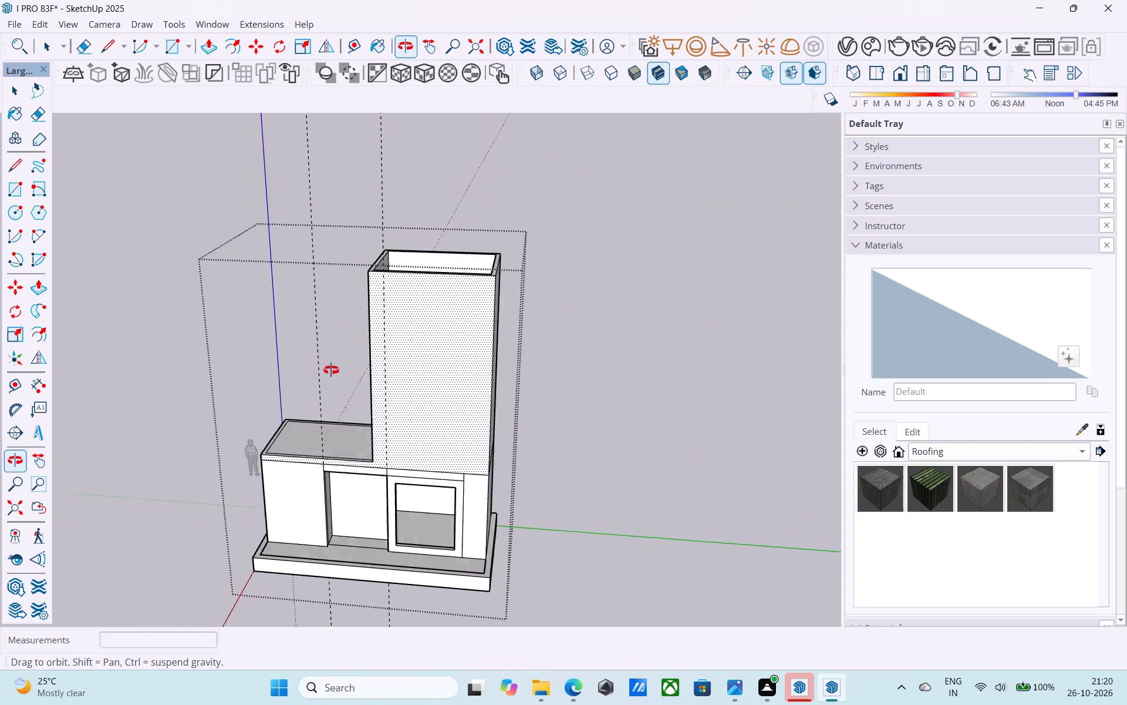
{"action": "middle_click_drag", "start_coordinate": [331, 370], "coordinate": [256, 401]}
{"action": "middle_click_drag", "start_coordinate": [407, 298], "coordinate": [197, 396]}
{"action": "scroll", "coordinate": [300, 369], "scroll_direction": "up", "scroll_amount": 12}
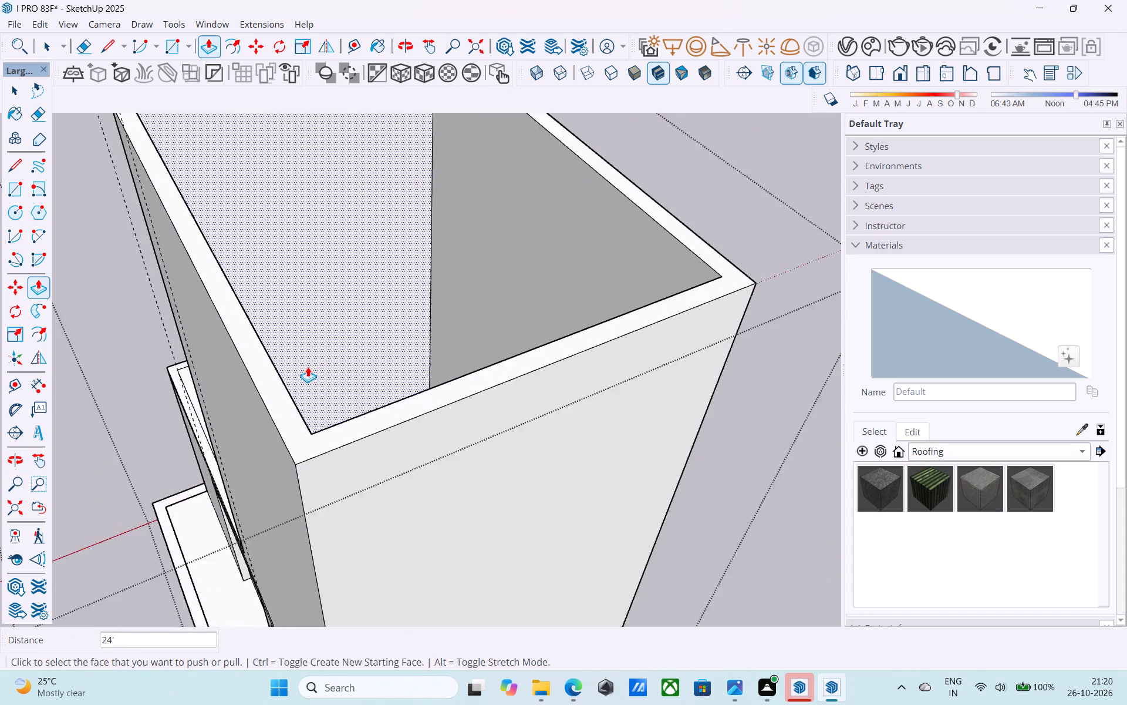
{"action": "scroll", "coordinate": [308, 367], "scroll_direction": "up", "scroll_amount": 2}
{"action": "left_click", "coordinate": [257, 384]}
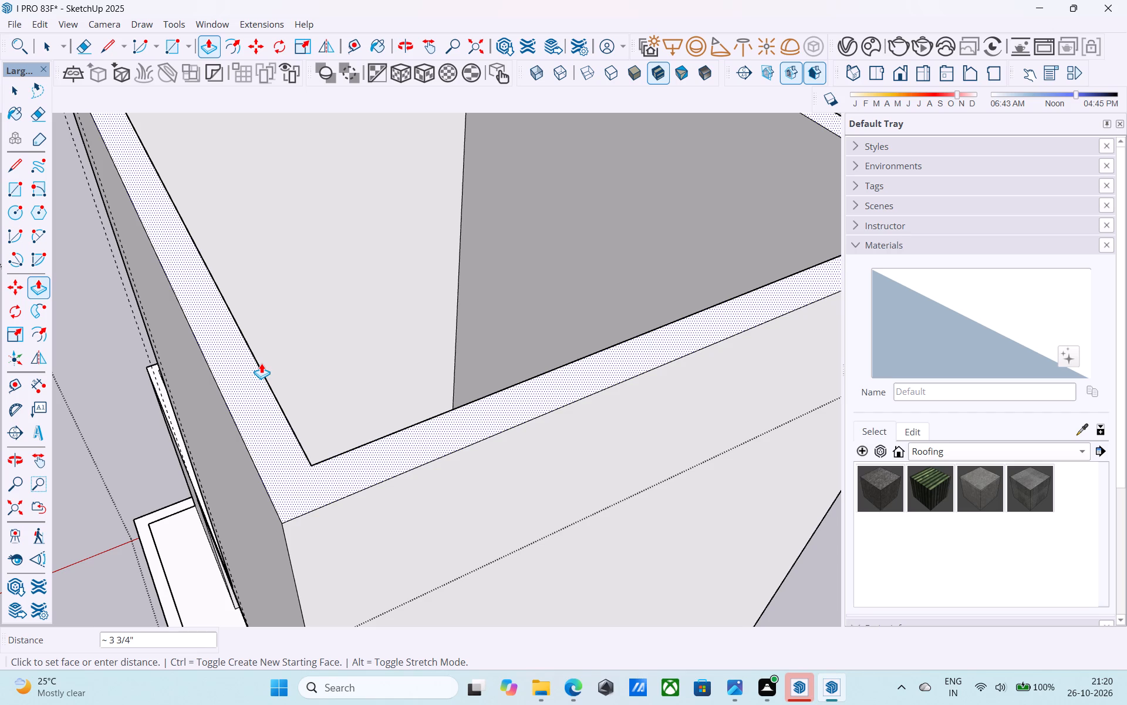
{"action": "type", "text": "3'"}
{"action": "key", "text": "Return"}
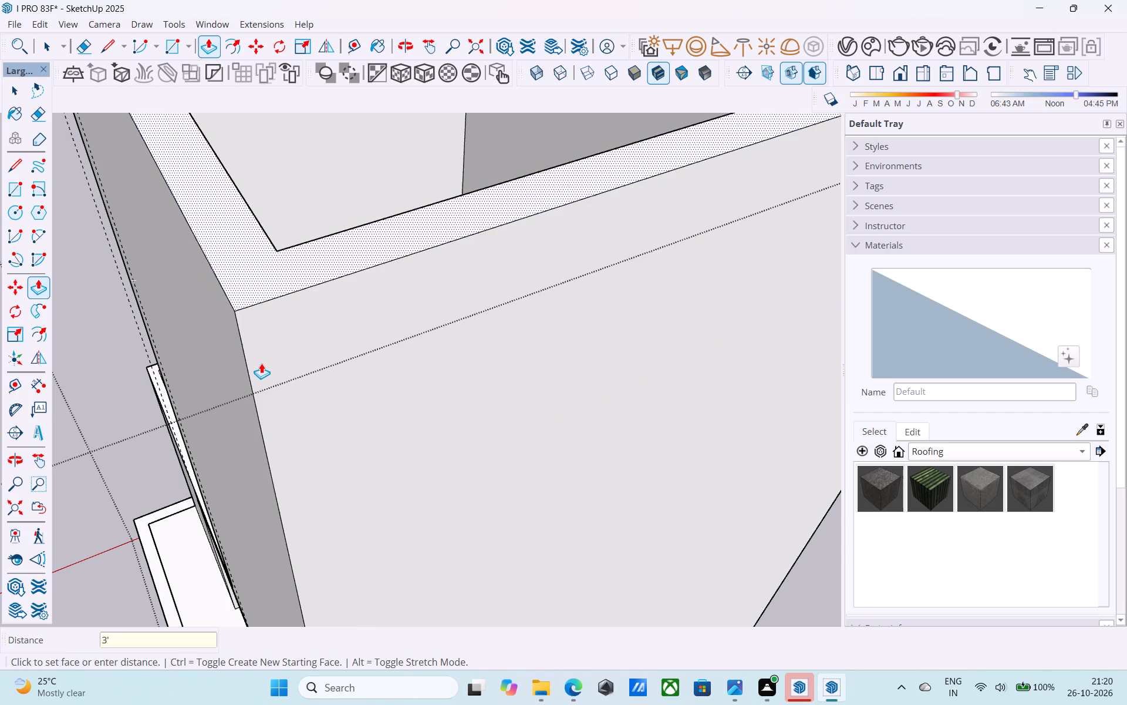
{"action": "key", "text": "space"}
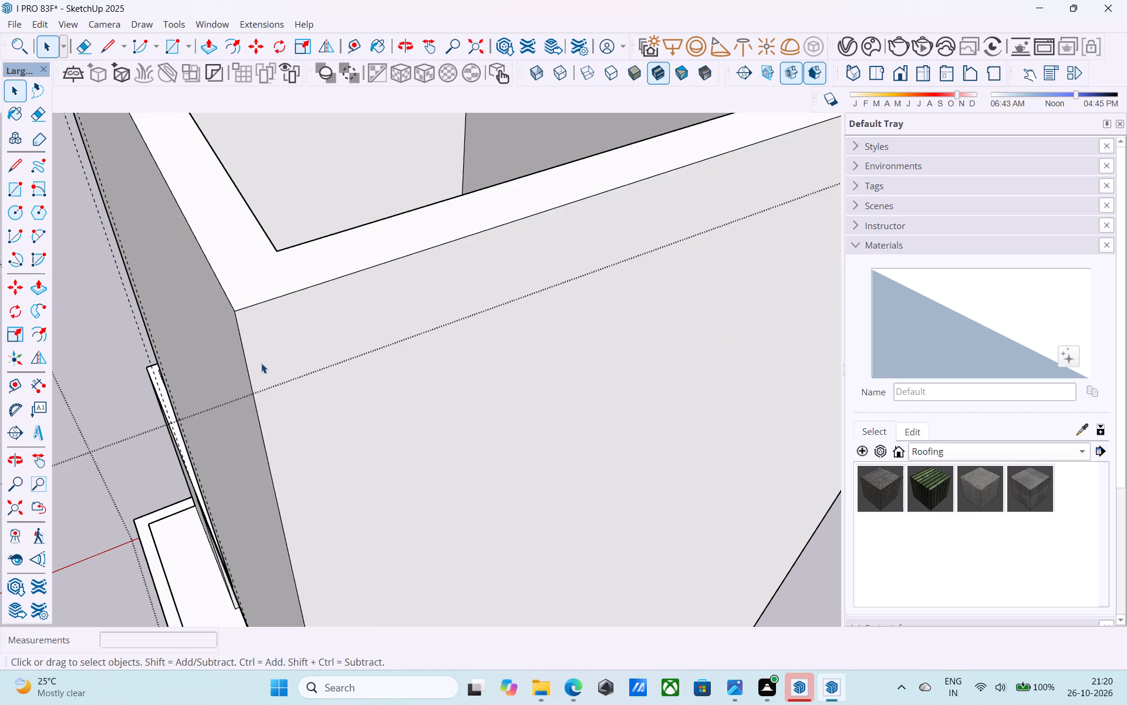
Copy the inner top edge of the tower's back wall 6" straight down its inner face.
{"action": "scroll", "coordinate": [261, 363], "scroll_direction": "down", "scroll_amount": 11}
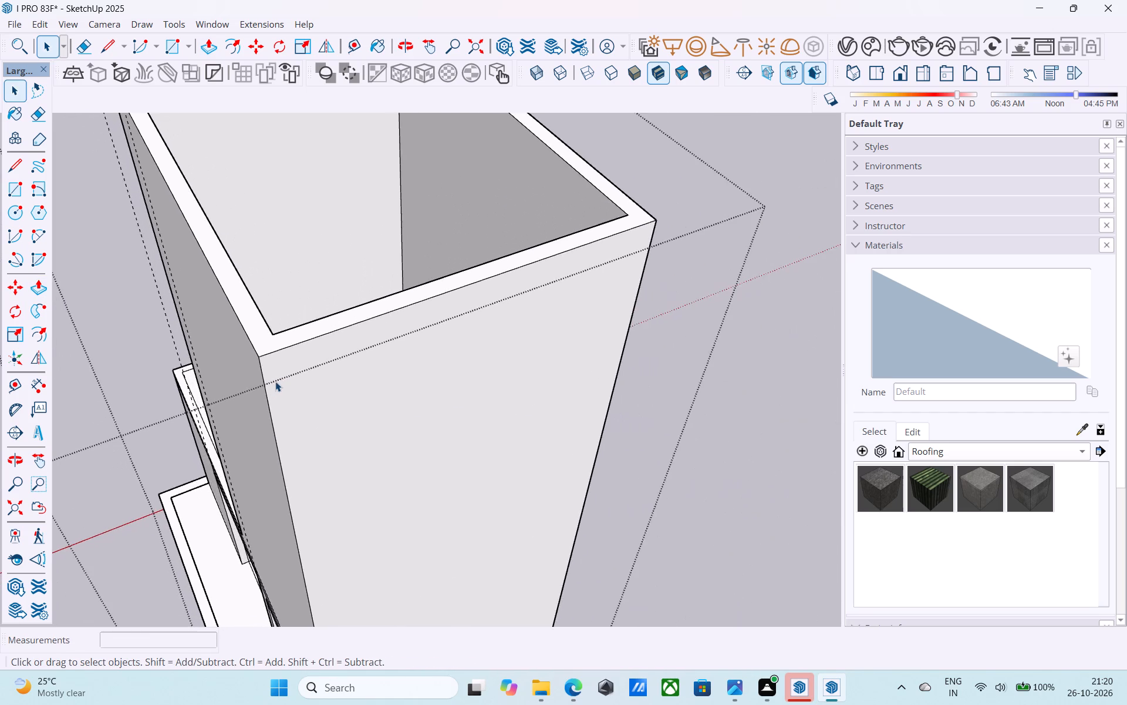
{"action": "scroll", "coordinate": [275, 382], "scroll_direction": "down", "scroll_amount": 6}
{"action": "middle_click_drag", "start_coordinate": [268, 399], "coordinate": [603, 312]}
{"action": "scroll", "coordinate": [611, 311], "scroll_direction": "up", "scroll_amount": 1}
{"action": "scroll", "coordinate": [625, 301], "scroll_direction": "down", "scroll_amount": 6}
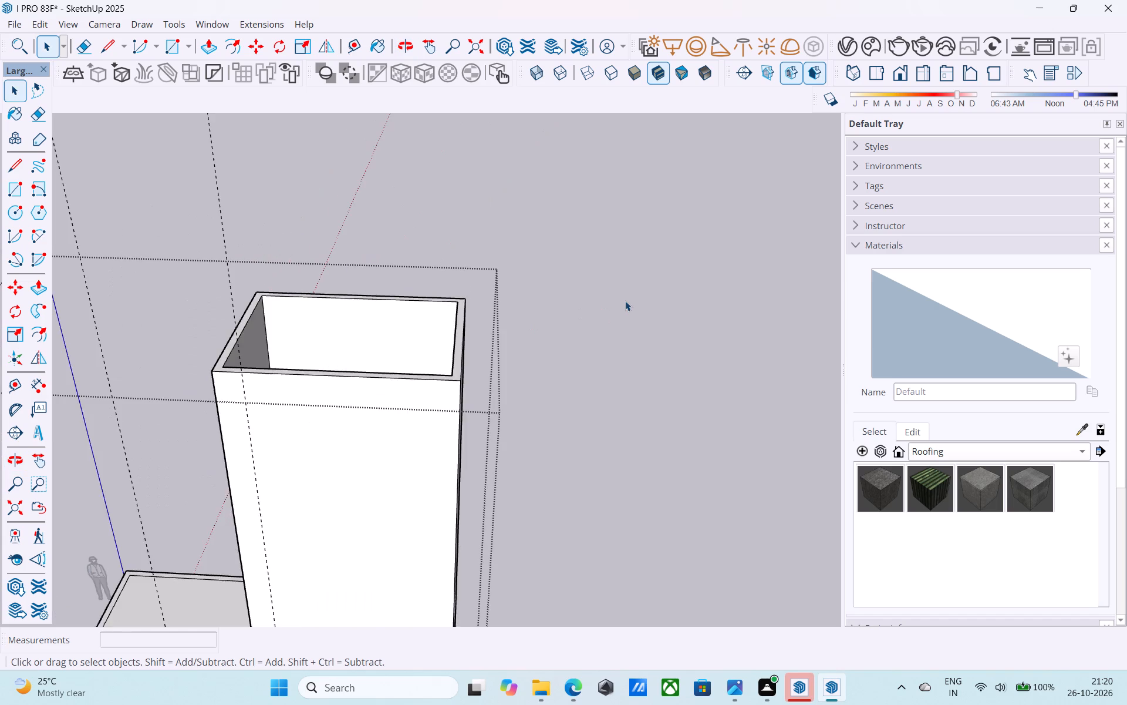
{"action": "scroll", "coordinate": [609, 286], "scroll_direction": "down", "scroll_amount": 6}
{"action": "middle_click_drag", "start_coordinate": [386, 418], "coordinate": [456, 354]}
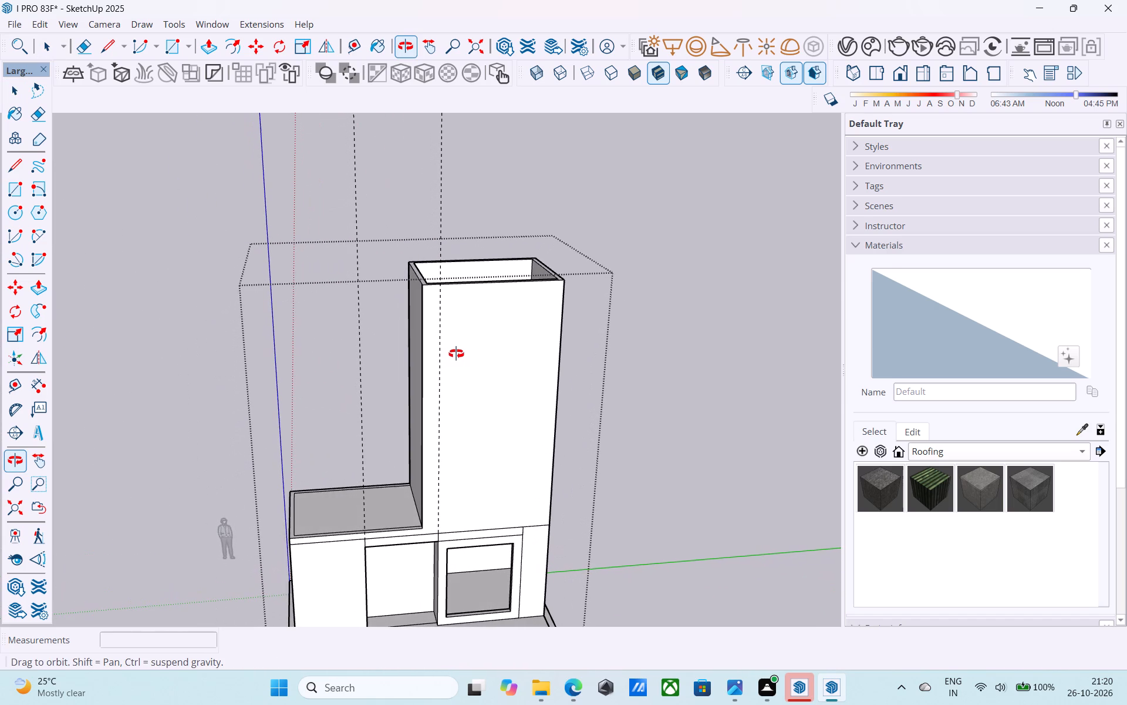
{"action": "middle_click_drag", "start_coordinate": [456, 354], "coordinate": [444, 481]}
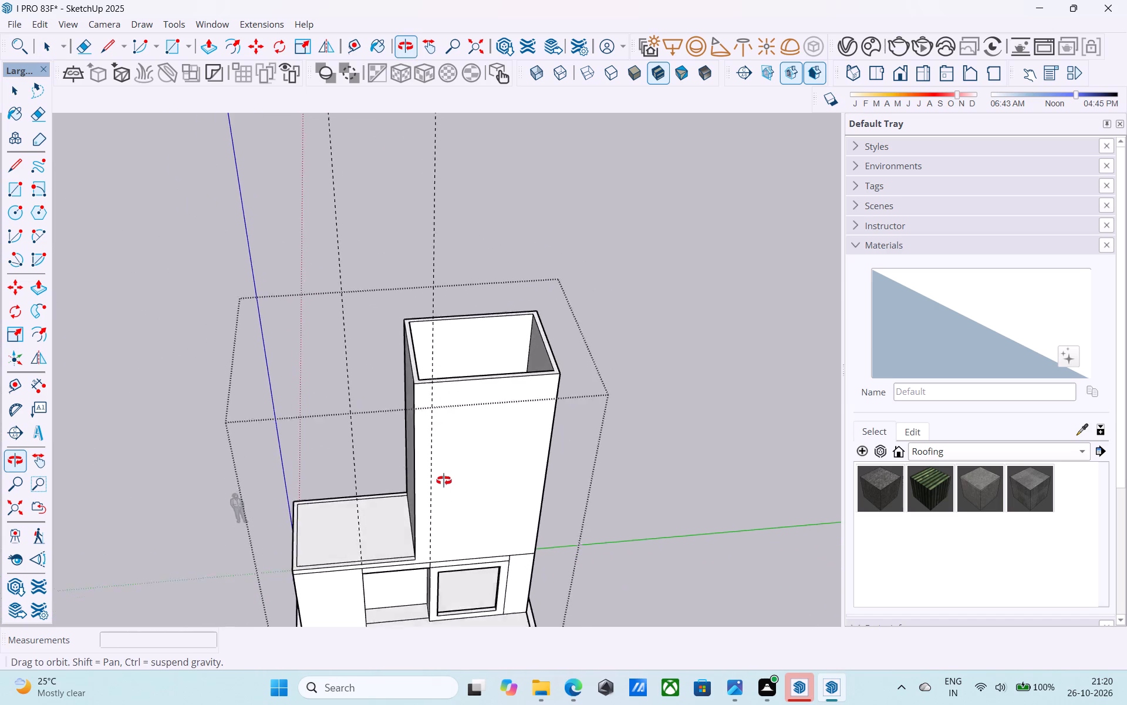
{"action": "middle_click_drag", "start_coordinate": [444, 481], "coordinate": [439, 513]}
{"action": "scroll", "coordinate": [478, 363], "scroll_direction": "up", "scroll_amount": 6}
{"action": "scroll", "coordinate": [382, 341], "scroll_direction": "up", "scroll_amount": 10}
{"action": "left_click", "coordinate": [370, 333]}
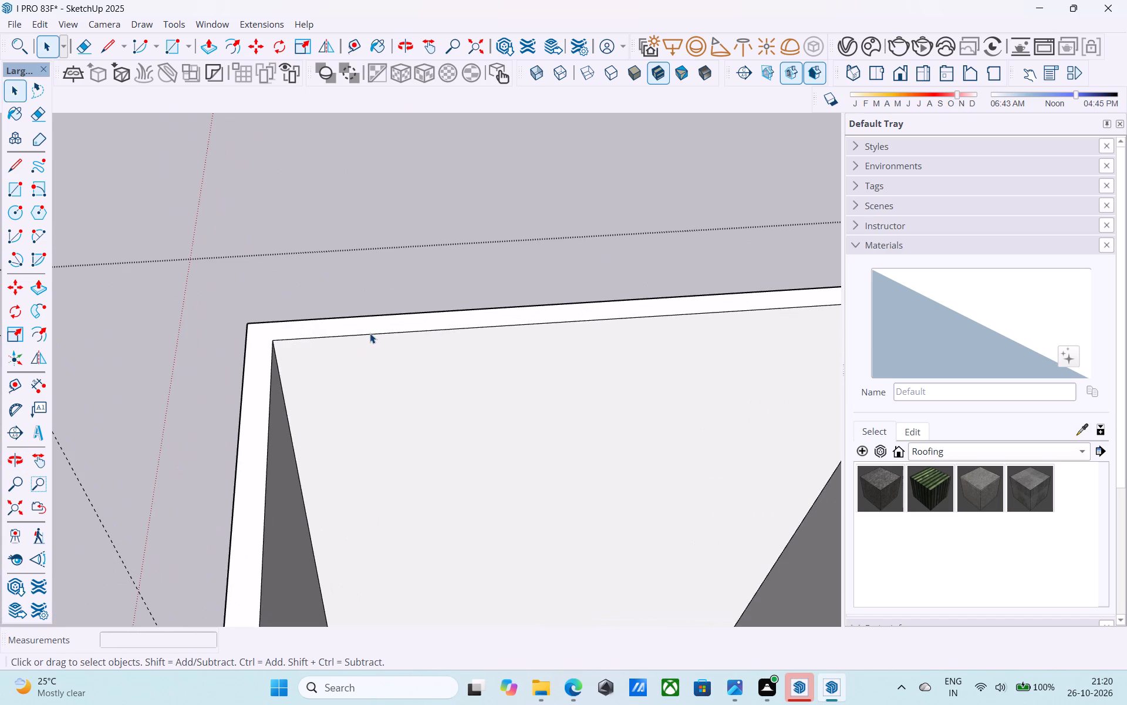
{"action": "key", "text": "m"}
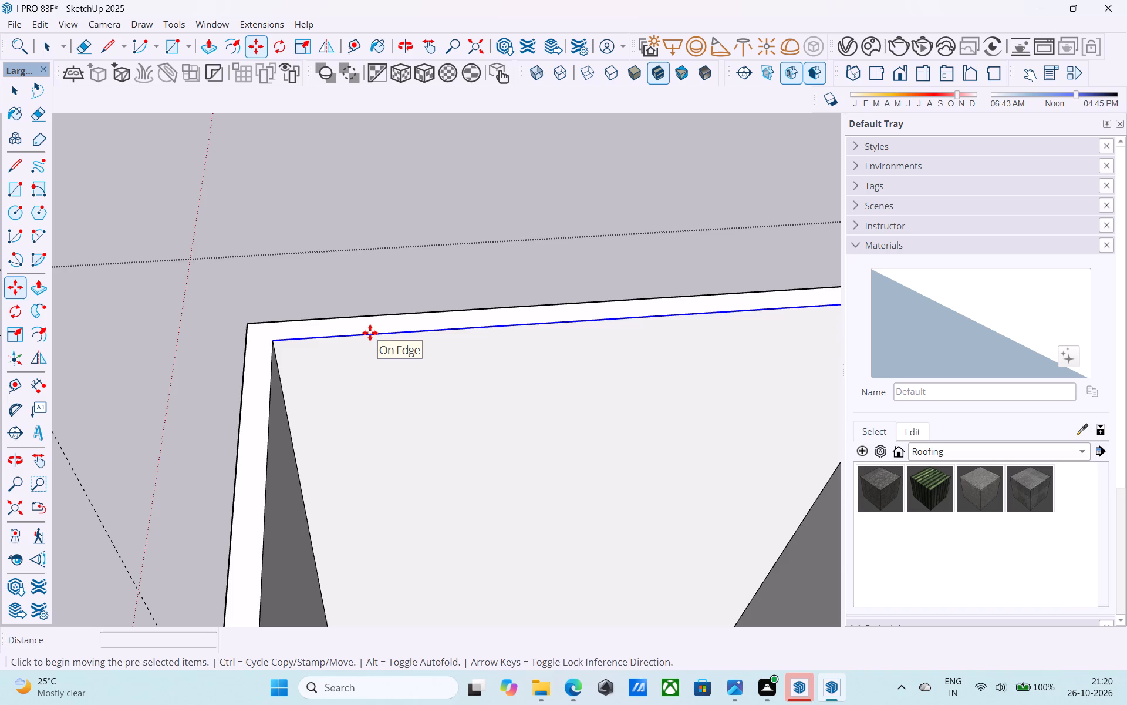
{"action": "middle_click_drag", "start_coordinate": [370, 332], "coordinate": [336, 294]}
{"action": "left_click", "coordinate": [281, 328]}
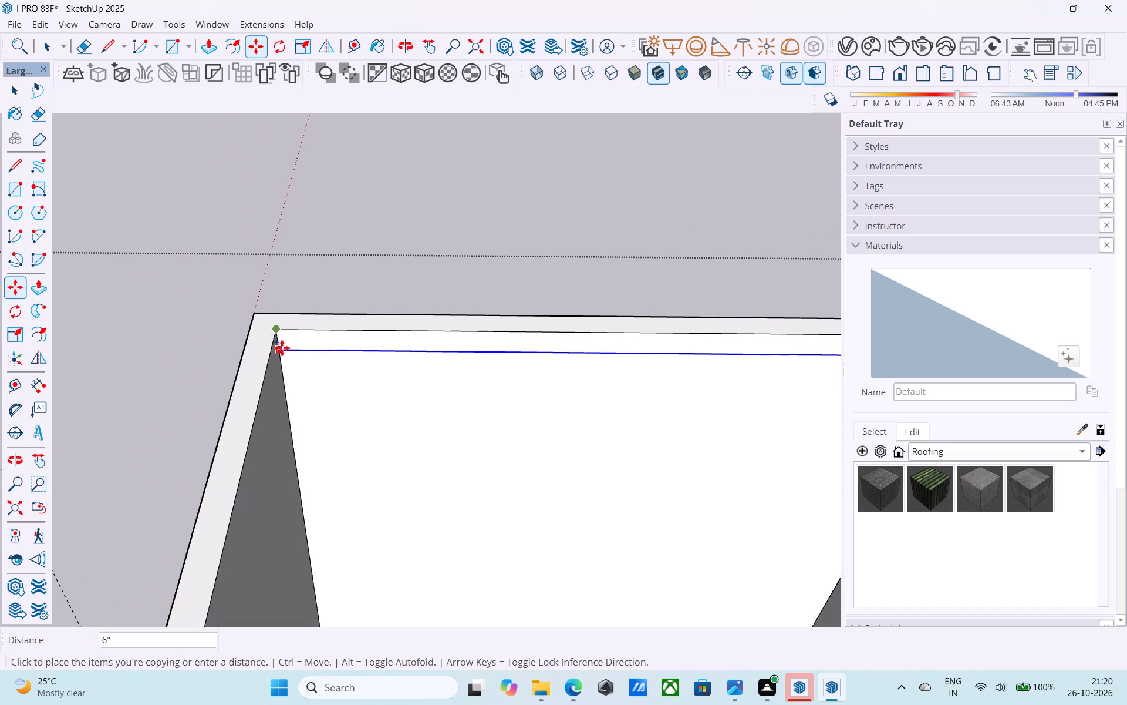
{"action": "left_click", "coordinate": [282, 348]}
Extrude the 6" strip at the top of the back wall's inner face 9' 6" to the front wall as a roof slab.
{"action": "scroll", "coordinate": [354, 334], "scroll_direction": "up", "scroll_amount": 2}
{"action": "key", "text": "space"}
{"action": "left_click", "coordinate": [354, 337]}
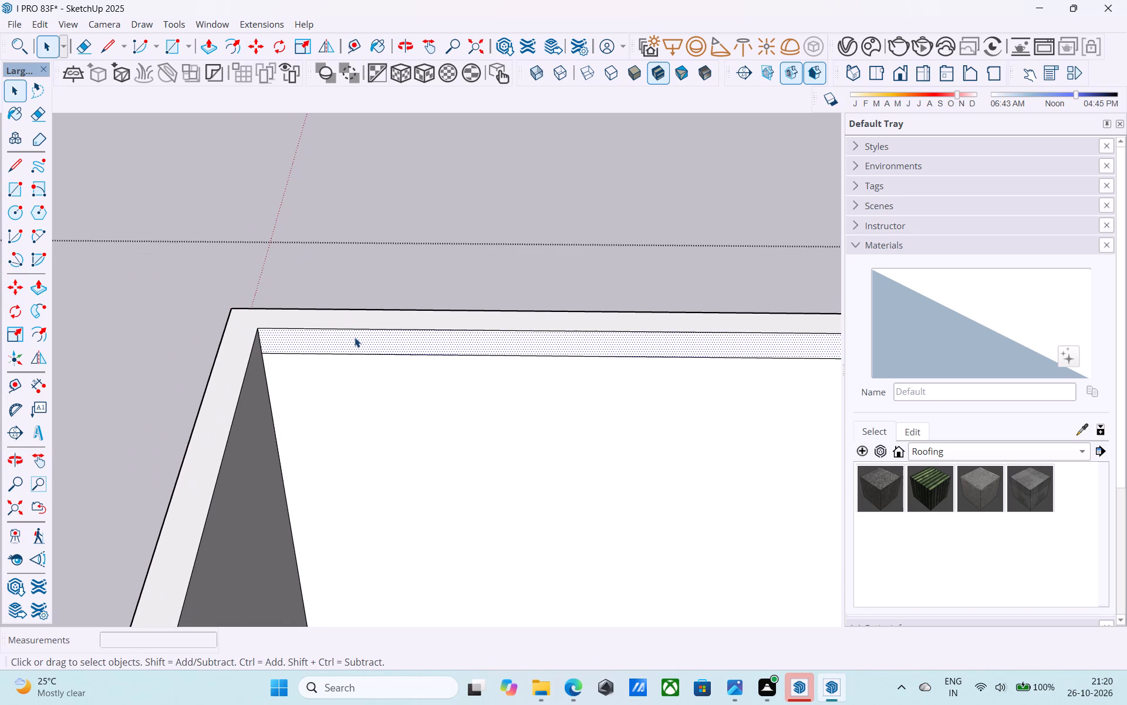
{"action": "key", "text": "p"}
{"action": "left_click", "coordinate": [355, 337]}
{"action": "scroll", "coordinate": [367, 362], "scroll_direction": "down", "scroll_amount": 13}
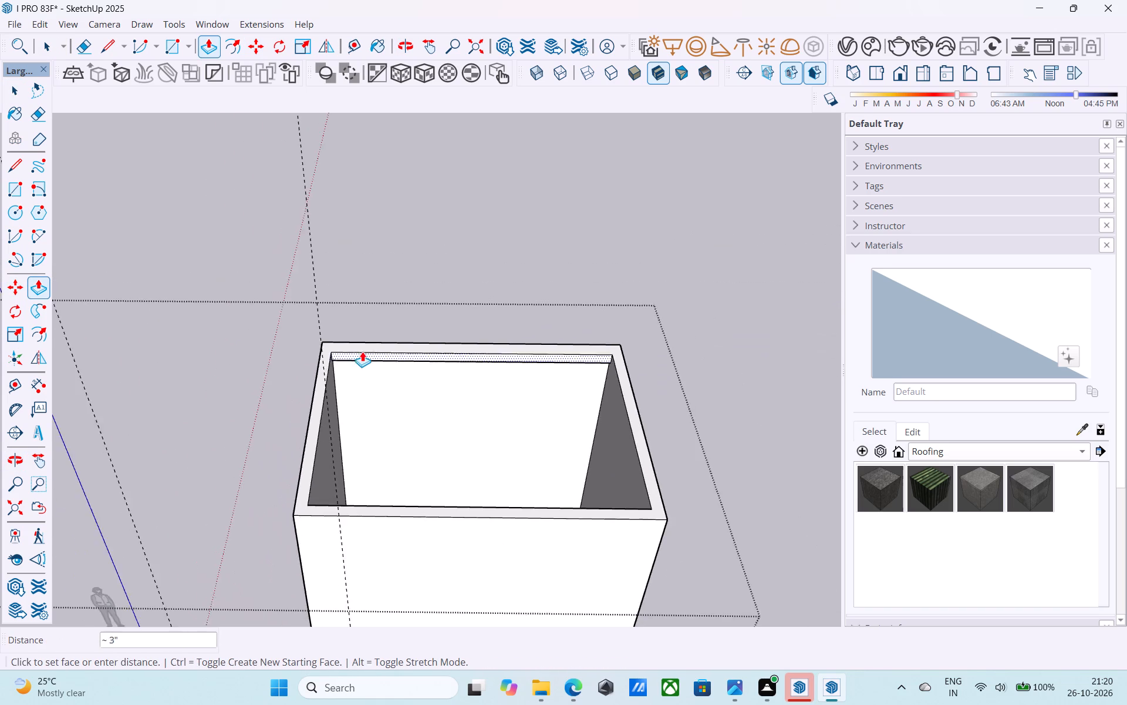
{"action": "scroll", "coordinate": [362, 351], "scroll_direction": "down", "scroll_amount": 9}
{"action": "middle_click_drag", "start_coordinate": [475, 395], "coordinate": [11, 453]}
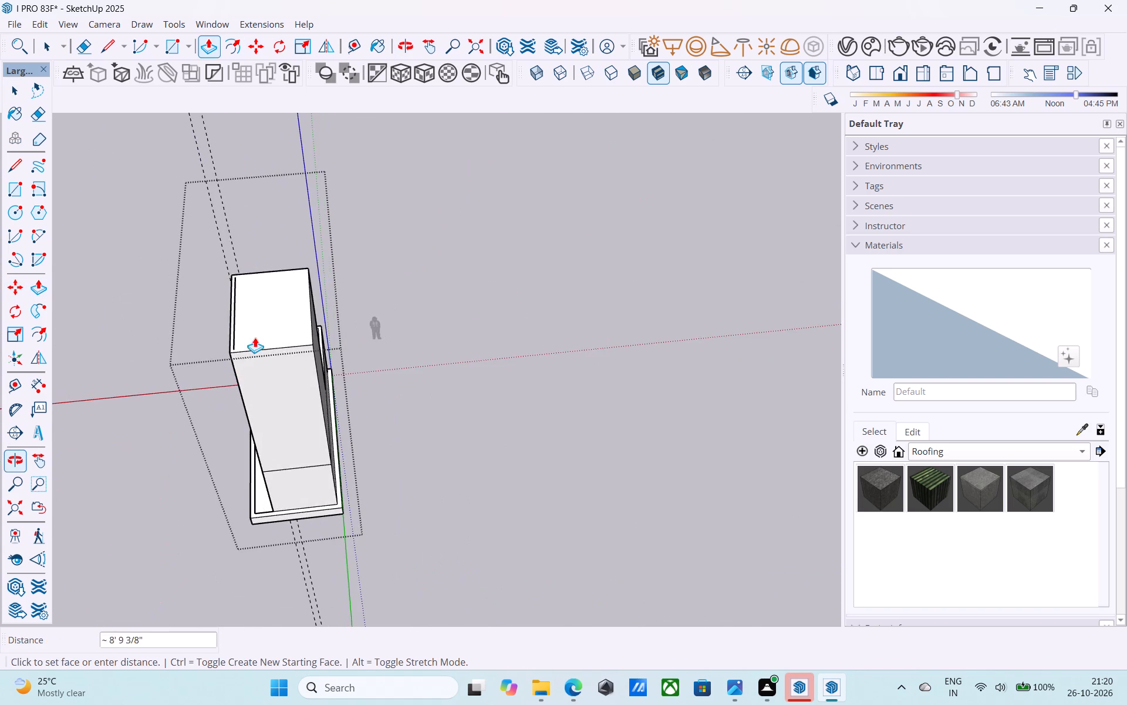
{"action": "scroll", "coordinate": [267, 320], "scroll_direction": "up", "scroll_amount": 16}
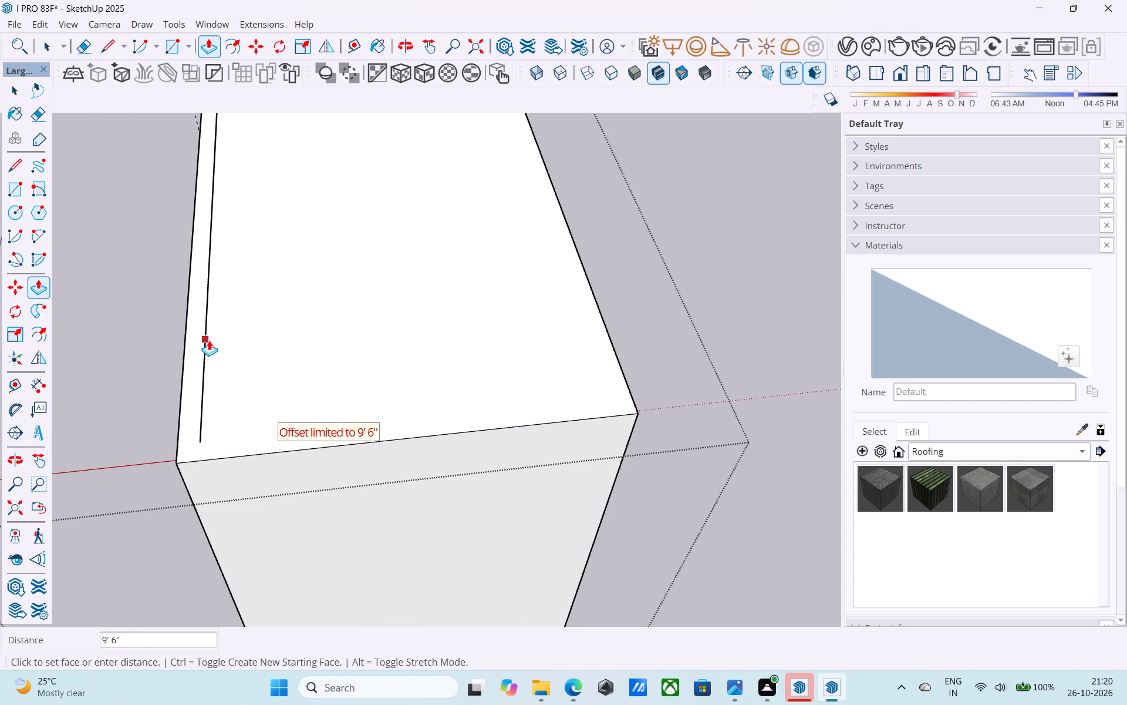
{"action": "left_click", "coordinate": [209, 340]}
Examine the roofed tower and the front wall below it from above and from ground level.
{"action": "scroll", "coordinate": [209, 338], "scroll_direction": "down", "scroll_amount": 5}
{"action": "middle_click_drag", "start_coordinate": [209, 338], "coordinate": [596, 234]}
{"action": "scroll", "coordinate": [594, 225], "scroll_direction": "down", "scroll_amount": 5}
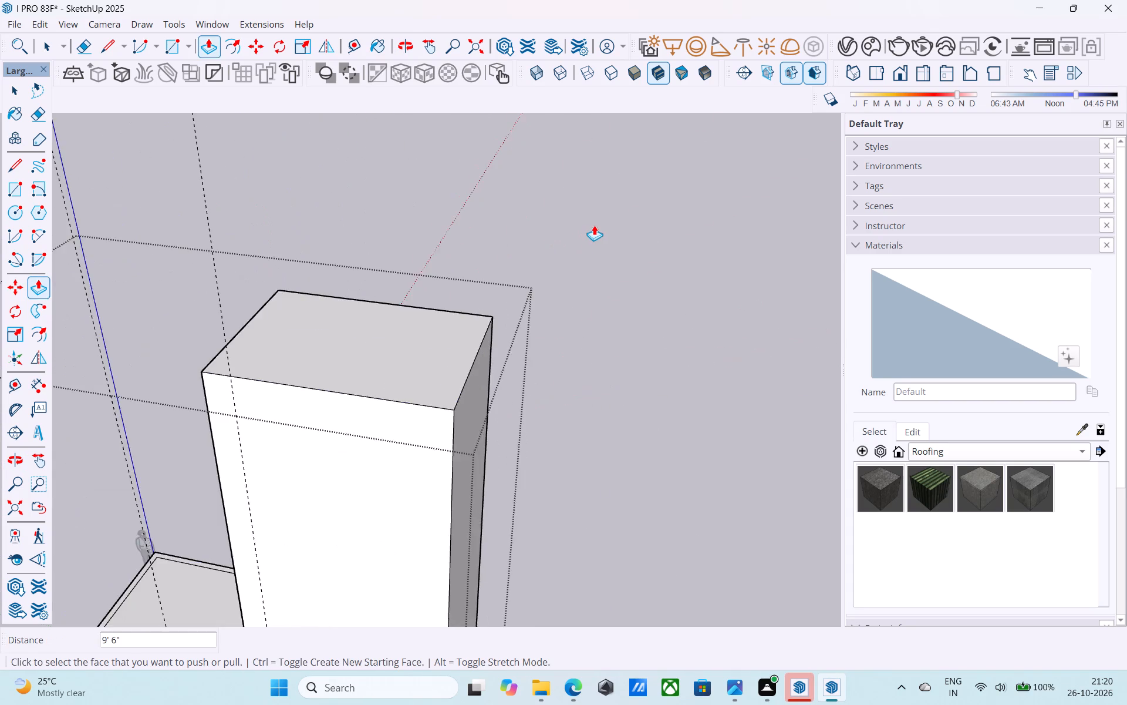
{"action": "scroll", "coordinate": [586, 218], "scroll_direction": "down", "scroll_amount": 5}
{"action": "middle_click_drag", "start_coordinate": [508, 270], "coordinate": [548, 187]}
{"action": "scroll", "coordinate": [463, 280], "scroll_direction": "down", "scroll_amount": 3}
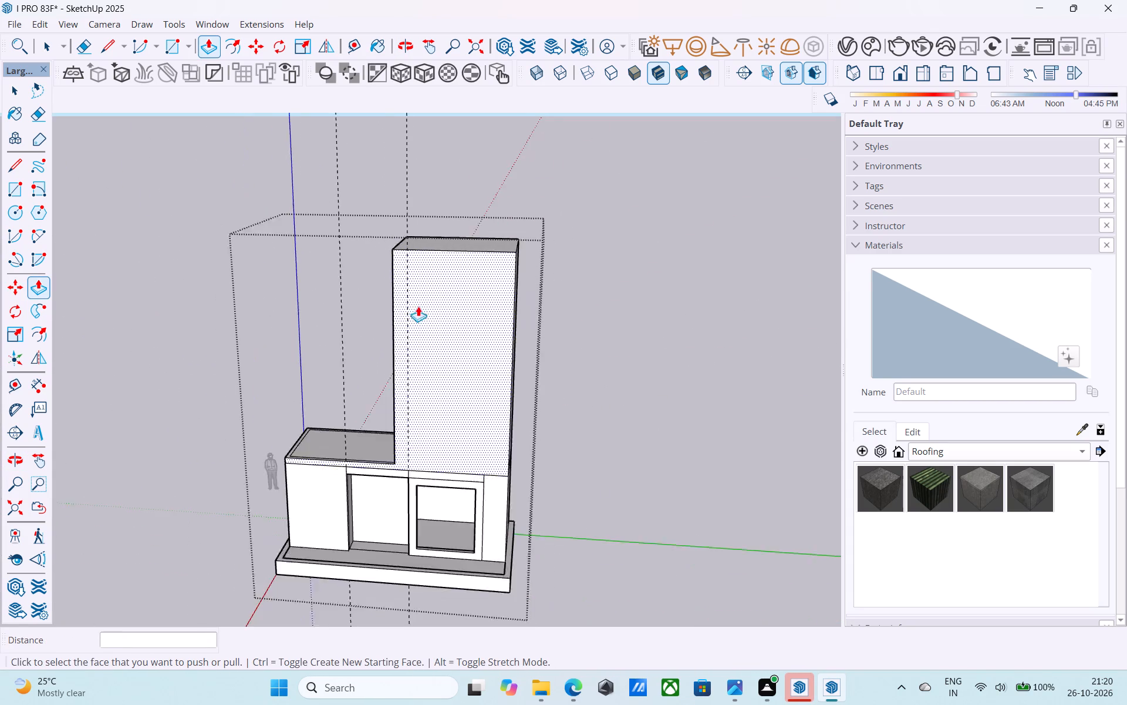
{"action": "scroll", "coordinate": [418, 306], "scroll_direction": "down", "scroll_amount": 1}
{"action": "middle_click_drag", "start_coordinate": [391, 366], "coordinate": [463, 209]}
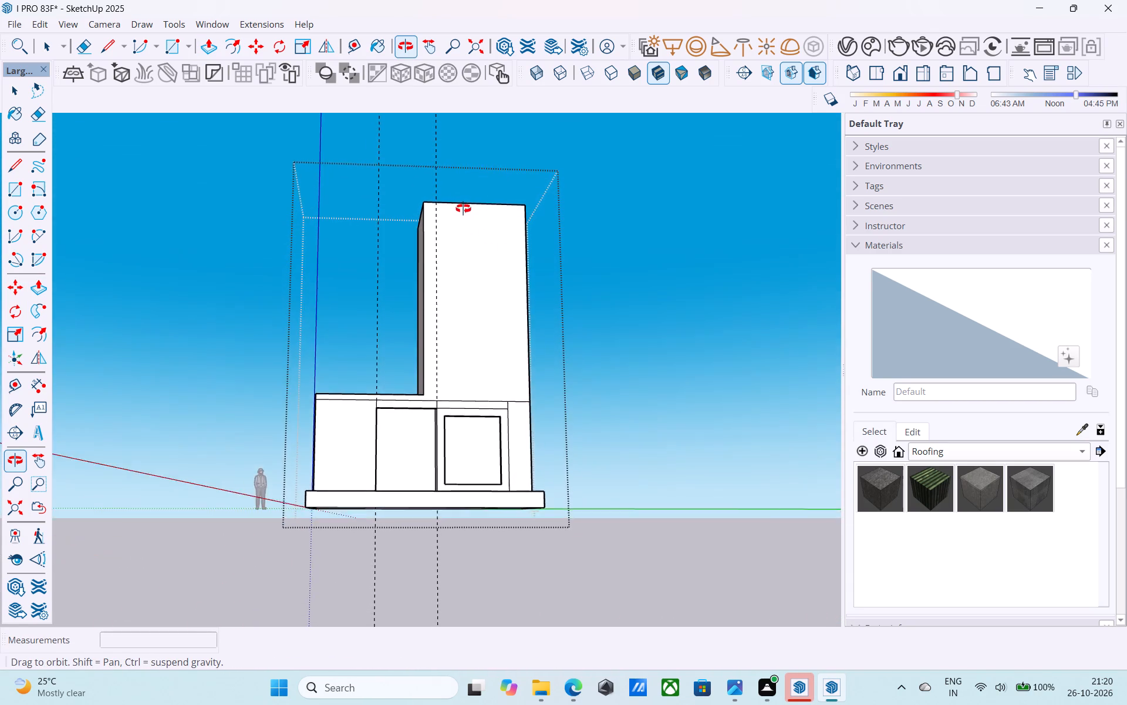
{"action": "middle_click_drag", "start_coordinate": [463, 209], "coordinate": [472, 168]}
{"action": "scroll", "coordinate": [468, 170], "scroll_direction": "up", "scroll_amount": 2}
{"action": "scroll", "coordinate": [472, 168], "scroll_direction": "down", "scroll_amount": 1}
{"action": "middle_click_drag", "start_coordinate": [472, 168], "coordinate": [468, 188]}
Erase the stray vertical edge on the inner side face of the opening beside the window.
{"action": "middle_click_drag", "start_coordinate": [418, 298], "coordinate": [495, 384]}
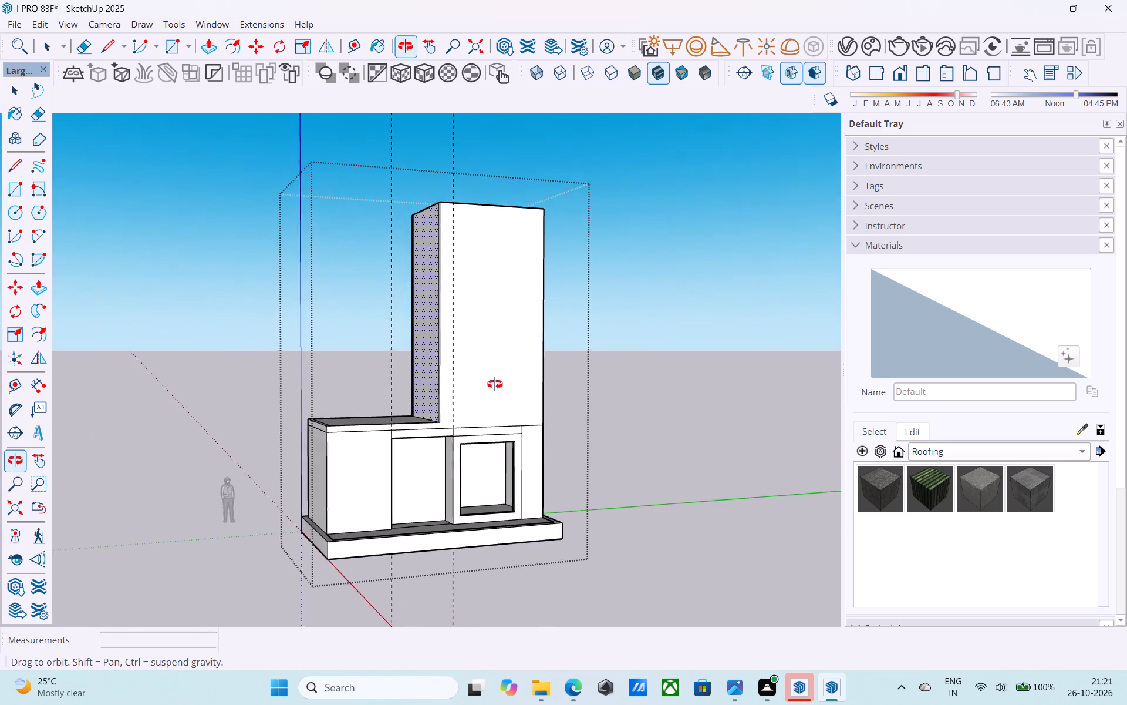
{"action": "middle_click_drag", "start_coordinate": [495, 384], "coordinate": [179, 311]}
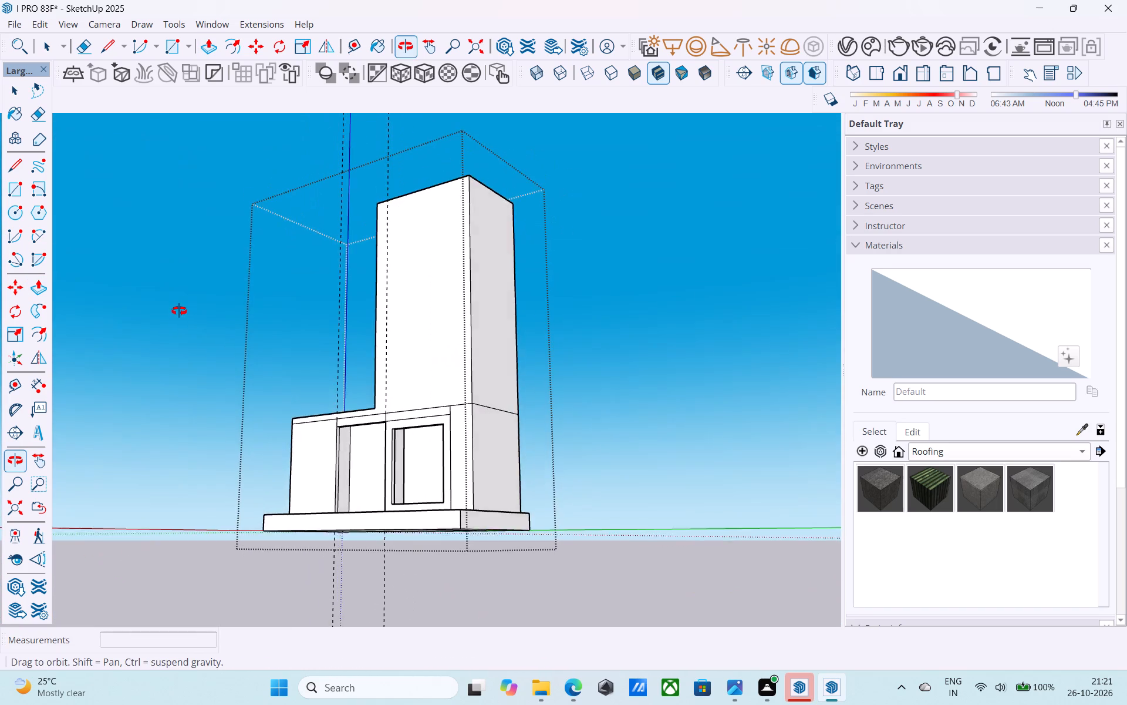
{"action": "middle_click_drag", "start_coordinate": [179, 311], "coordinate": [158, 350]}
{"action": "scroll", "coordinate": [294, 458], "scroll_direction": "up", "scroll_amount": 9}
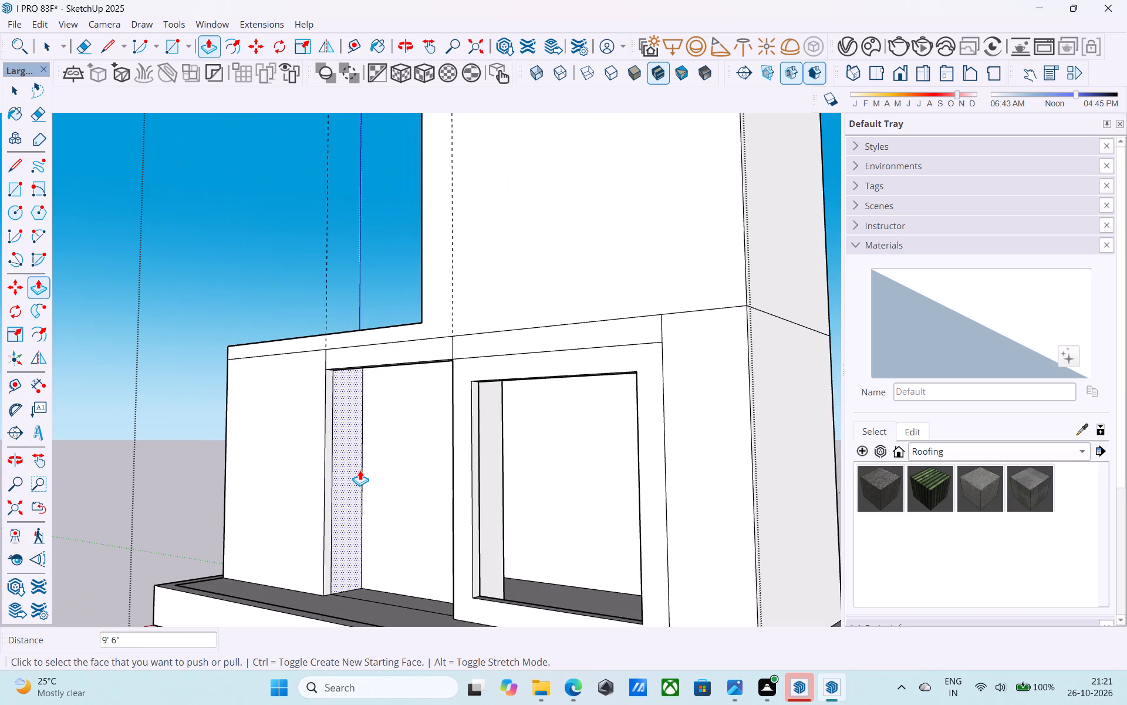
{"action": "key", "text": "e"}
{"action": "scroll", "coordinate": [333, 468], "scroll_direction": "up", "scroll_amount": 5}
{"action": "left_click", "coordinate": [330, 464]}
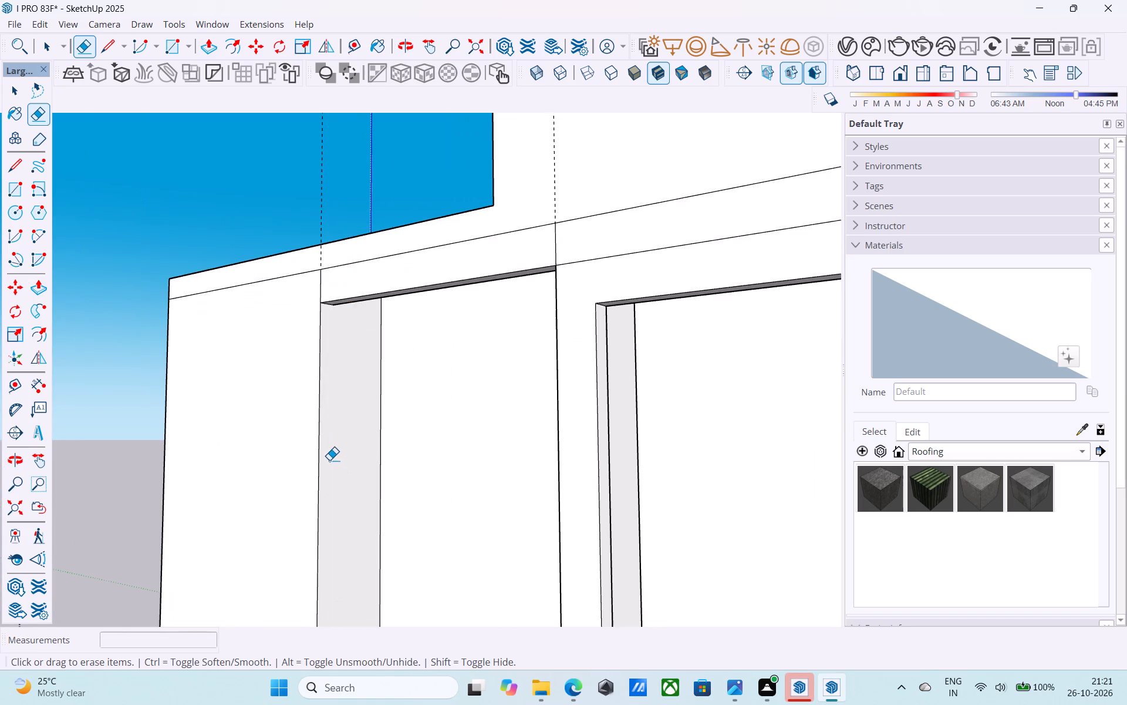
Examine the underside of the front openings and the overall shape of the building and tower.
{"action": "middle_click_drag", "start_coordinate": [332, 458], "coordinate": [345, 274]}
{"action": "scroll", "coordinate": [636, 302], "scroll_direction": "up", "scroll_amount": 1}
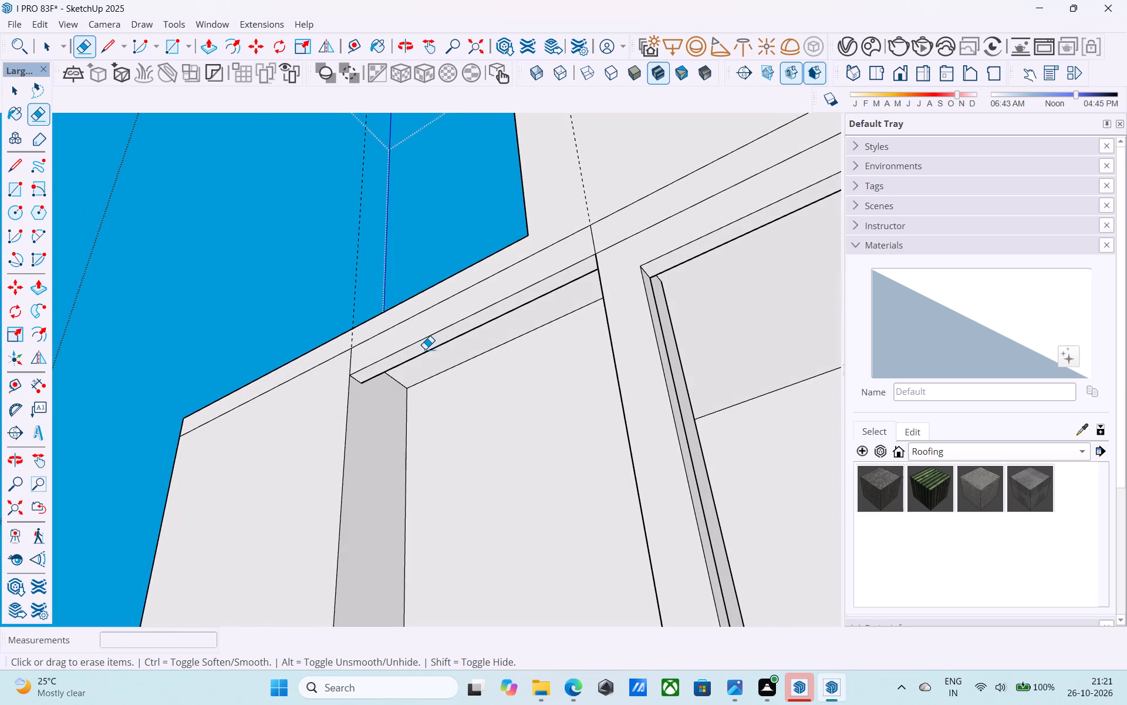
{"action": "scroll", "coordinate": [425, 349], "scroll_direction": "down", "scroll_amount": 4}
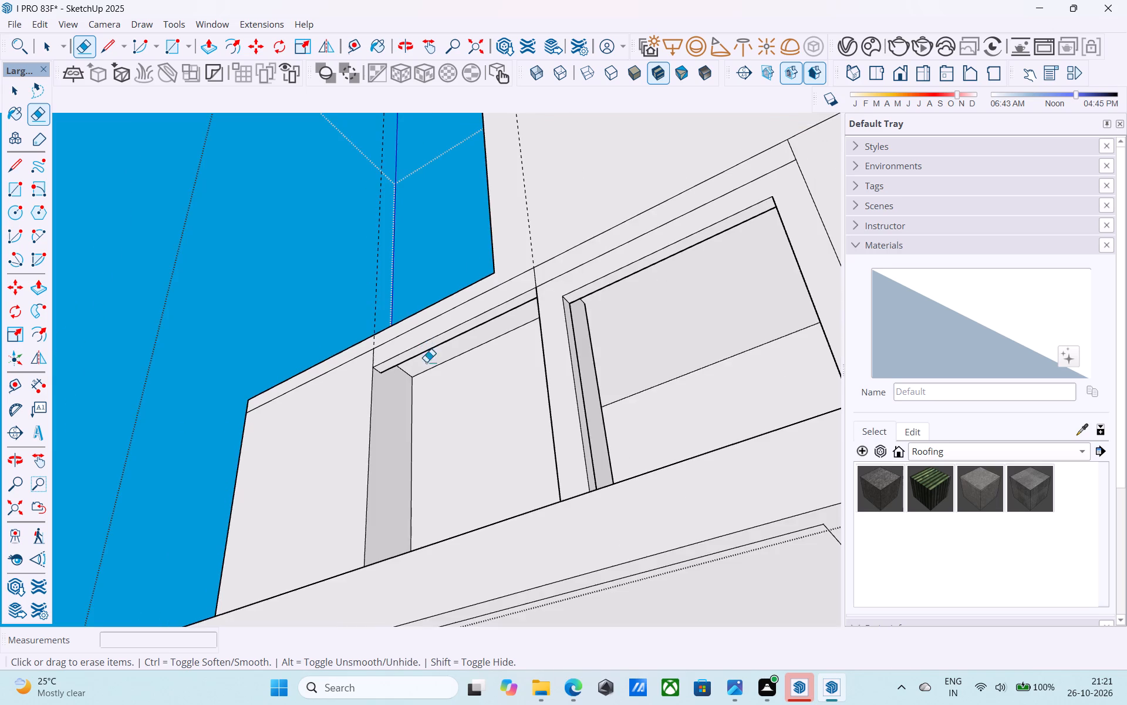
{"action": "middle_click_drag", "start_coordinate": [426, 393], "coordinate": [450, 478]}
{"action": "scroll", "coordinate": [437, 360], "scroll_direction": "down", "scroll_amount": 11}
{"action": "middle_click_drag", "start_coordinate": [438, 361], "coordinate": [582, 486]}
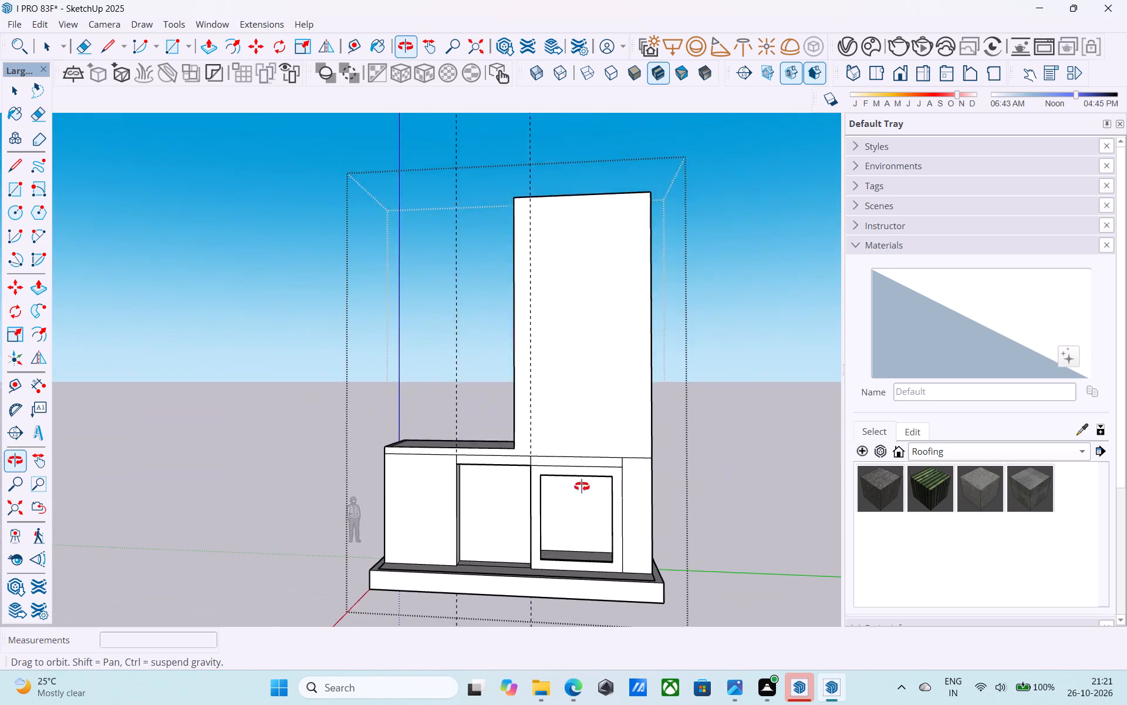
{"action": "middle_click_drag", "start_coordinate": [582, 486], "coordinate": [649, 525]}
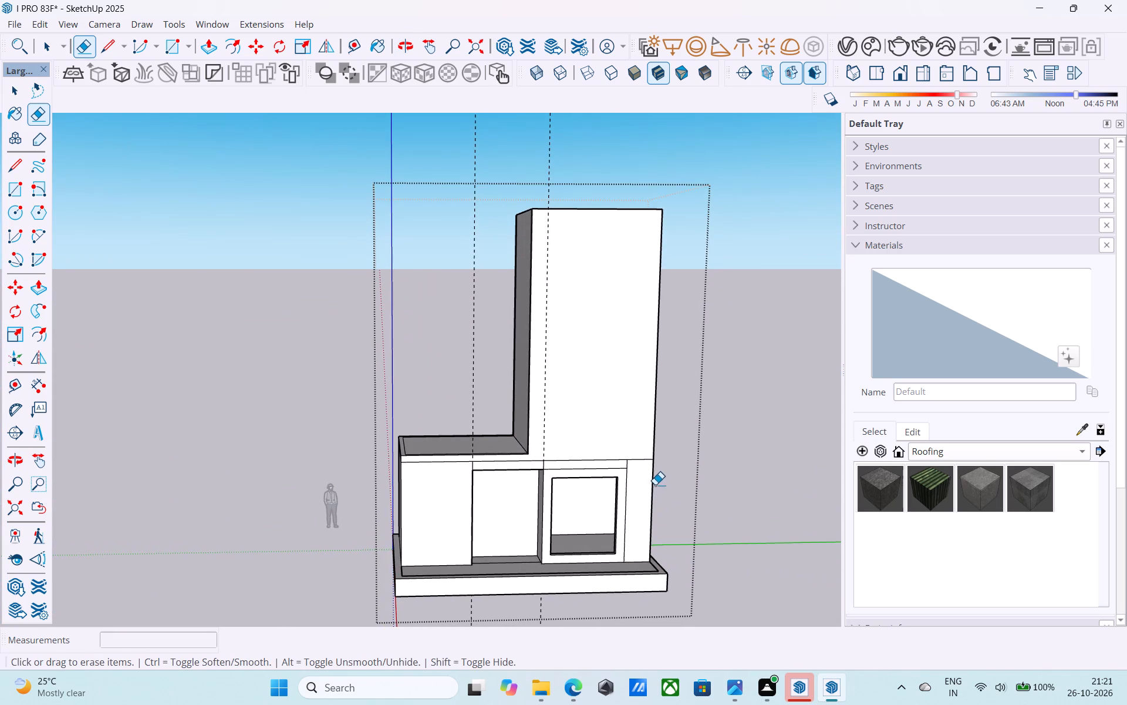
{"action": "middle_click_drag", "start_coordinate": [652, 482], "coordinate": [633, 472]}
{"action": "middle_click_drag", "start_coordinate": [689, 366], "coordinate": [669, 391]}
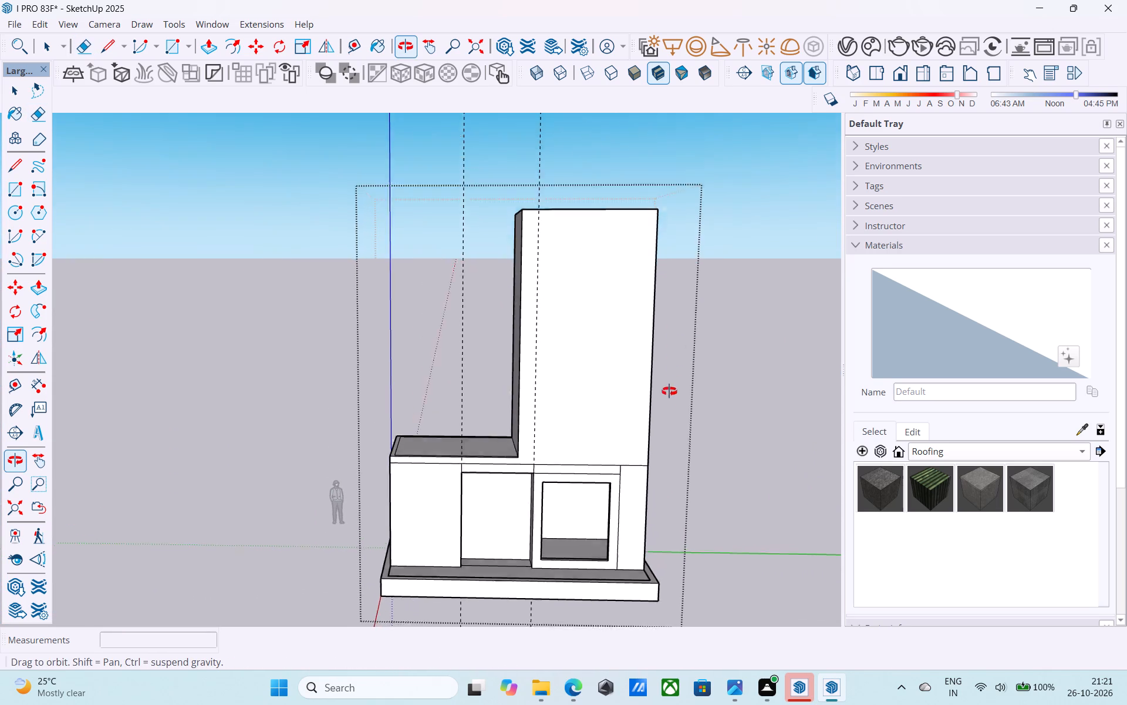
{"action": "middle_click_drag", "start_coordinate": [669, 391], "coordinate": [630, 456]}
{"action": "middle_click_drag", "start_coordinate": [612, 461], "coordinate": [559, 467]}
{"action": "middle_click_drag", "start_coordinate": [574, 460], "coordinate": [575, 460]}
{"action": "scroll", "coordinate": [574, 460], "scroll_direction": "up", "scroll_amount": 1}
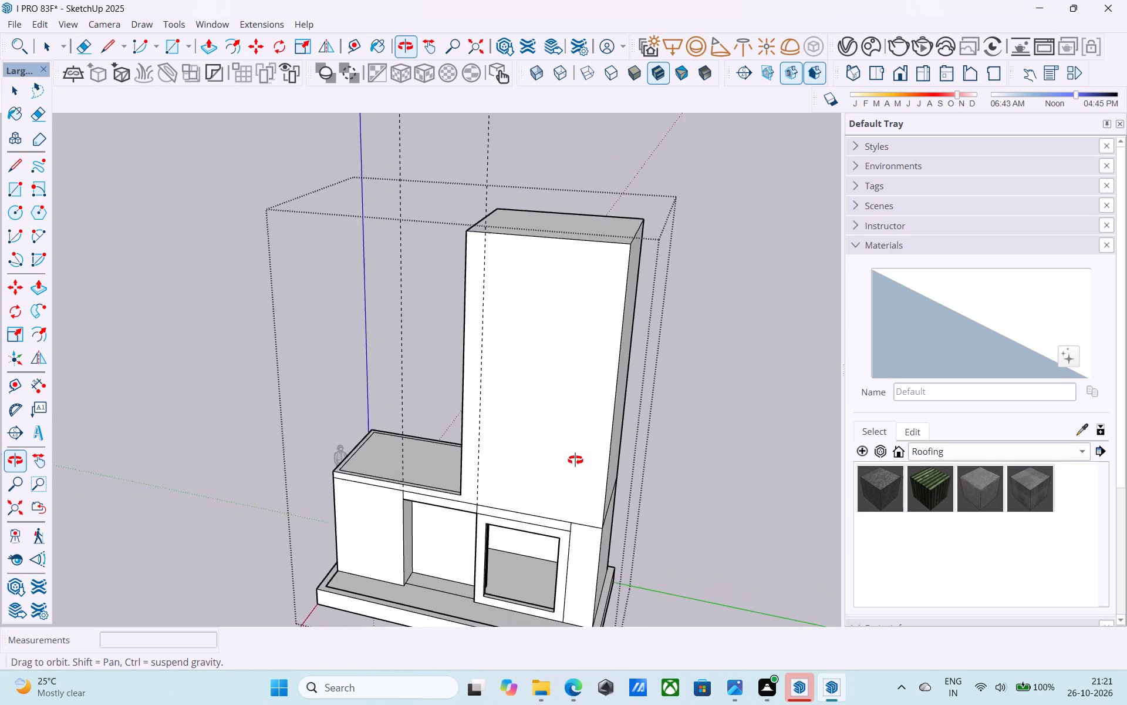
{"action": "middle_click_drag", "start_coordinate": [575, 460], "coordinate": [616, 455]}
{"action": "scroll", "coordinate": [546, 453], "scroll_direction": "down", "scroll_amount": 3}
{"action": "middle_click_drag", "start_coordinate": [545, 455], "coordinate": [554, 442]}
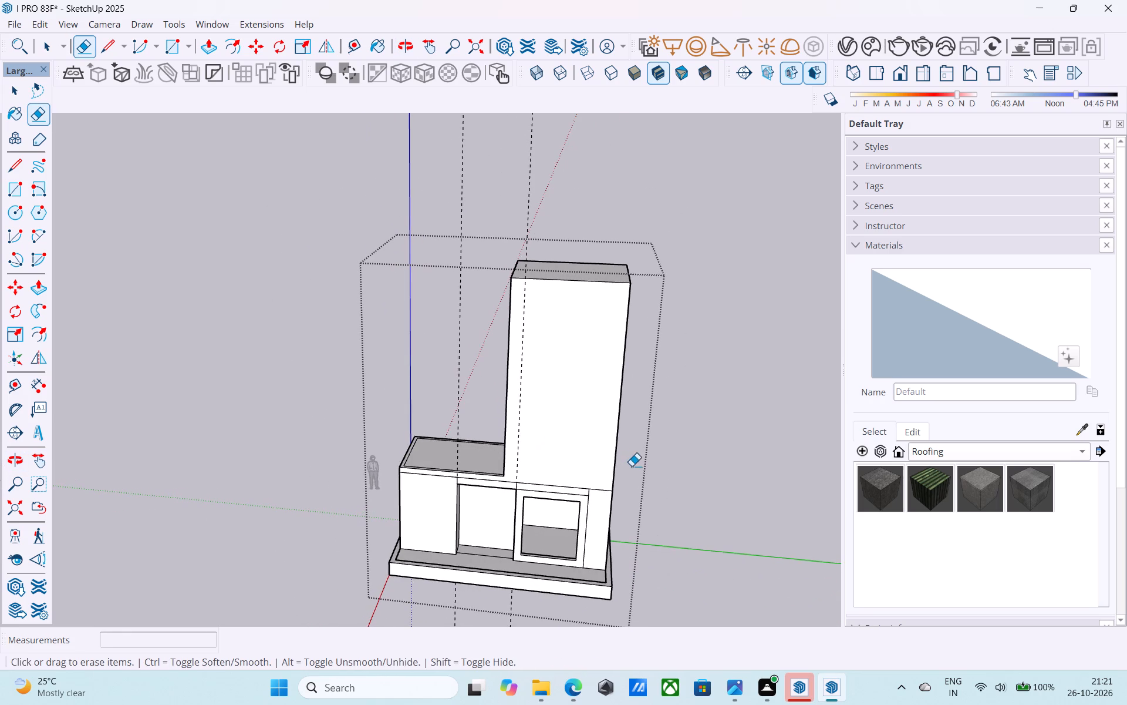
Erase the horizontal seam edges between the tower and the wall below on the front face and the outer side face.
{"action": "scroll", "coordinate": [609, 505], "scroll_direction": "up", "scroll_amount": 5}
{"action": "left_click", "coordinate": [594, 479]}
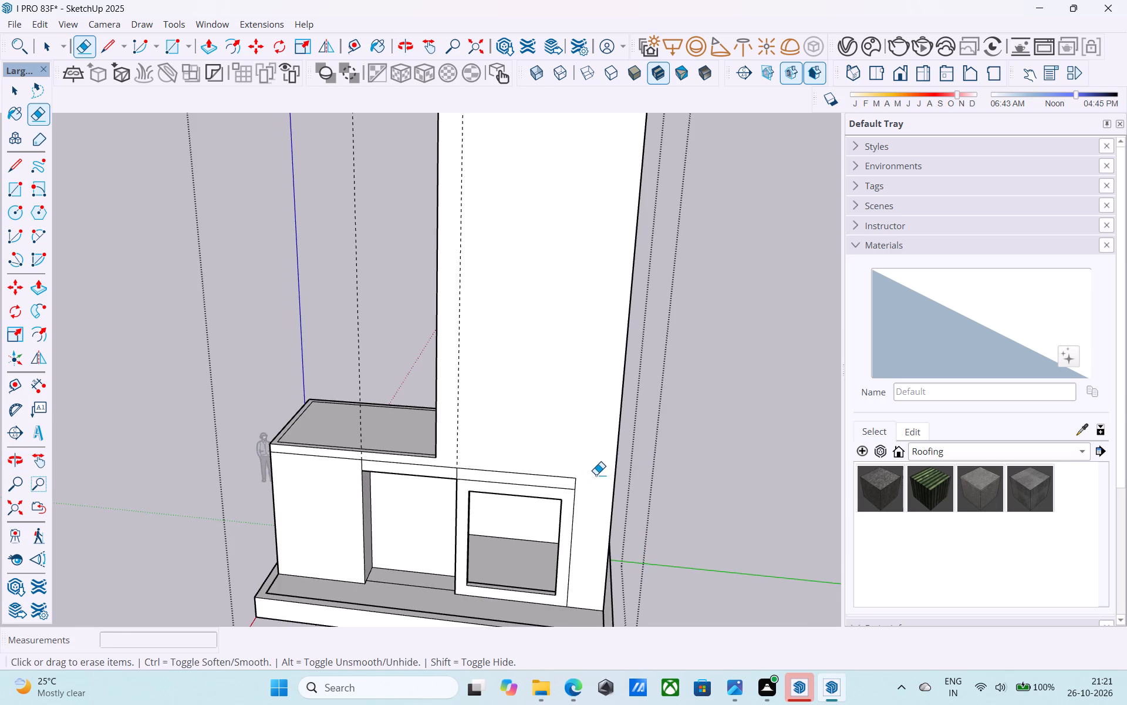
{"action": "middle_click_drag", "start_coordinate": [596, 475], "coordinate": [574, 467]}
{"action": "key", "text": "space"}
{"action": "middle_click_drag", "start_coordinate": [597, 465], "coordinate": [597, 466]}
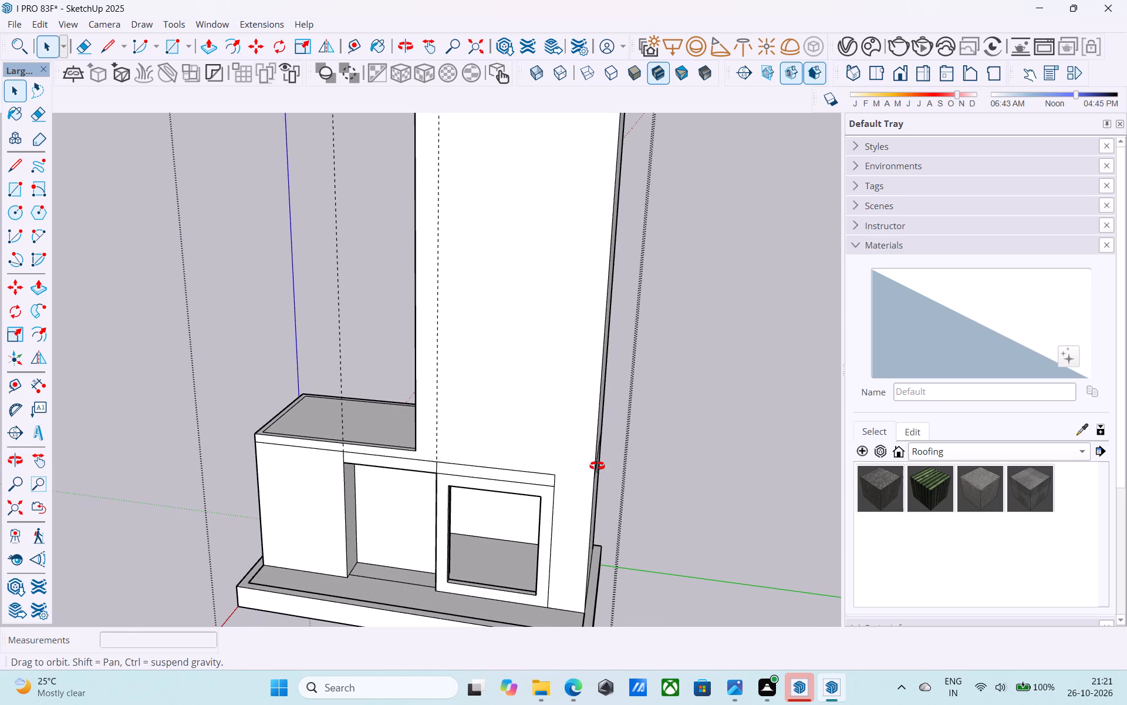
{"action": "middle_click_drag", "start_coordinate": [597, 466], "coordinate": [536, 514]}
{"action": "left_click", "coordinate": [527, 496]}
{"action": "middle_click_drag", "start_coordinate": [538, 501], "coordinate": [515, 483]}
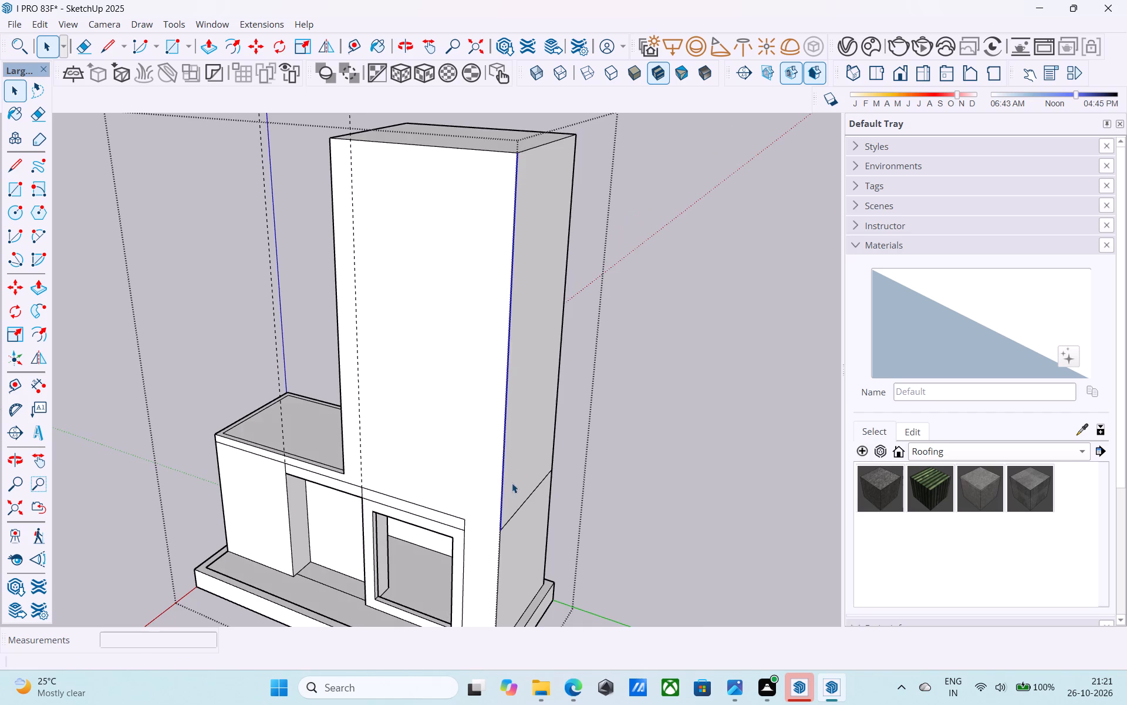
{"action": "key", "text": "e"}
{"action": "left_click_drag", "start_coordinate": [519, 496], "coordinate": [526, 513]}
{"action": "key", "text": "space"}
Copy the tower's outer front vertical corner edge 1' inward across the front face.
{"action": "left_click", "coordinate": [503, 491]}
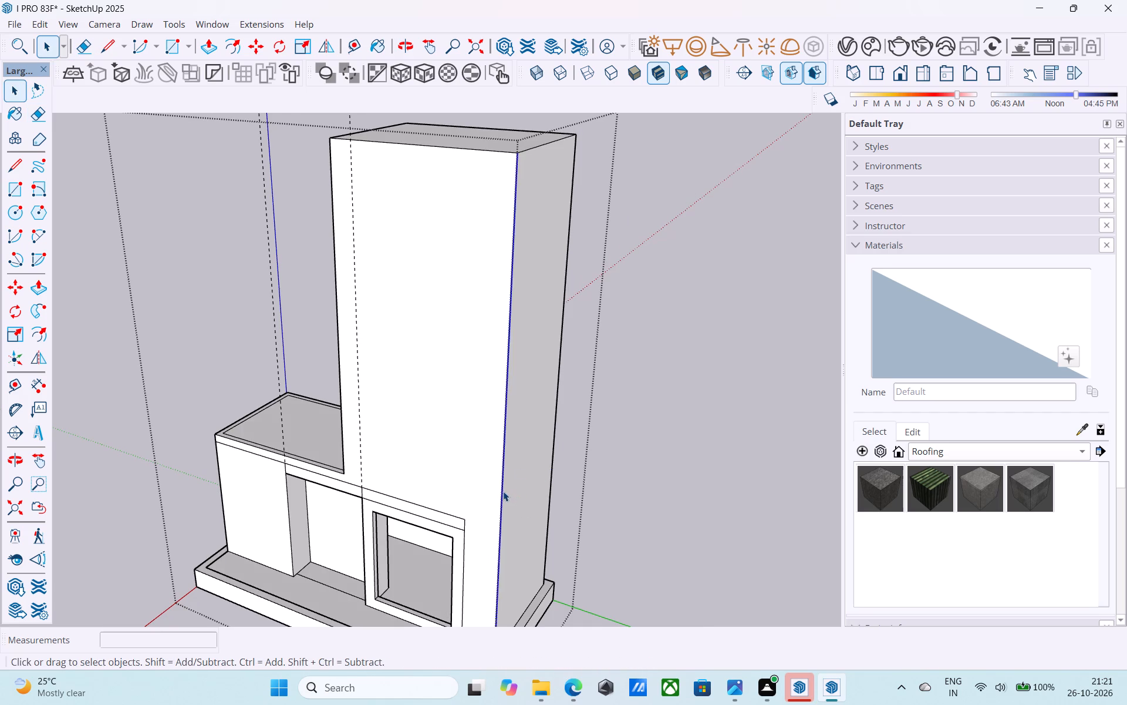
{"action": "scroll", "coordinate": [503, 489], "scroll_direction": "down", "scroll_amount": 4}
{"action": "middle_click_drag", "start_coordinate": [503, 489], "coordinate": [445, 501]}
{"action": "scroll", "coordinate": [475, 498], "scroll_direction": "down", "scroll_amount": 1}
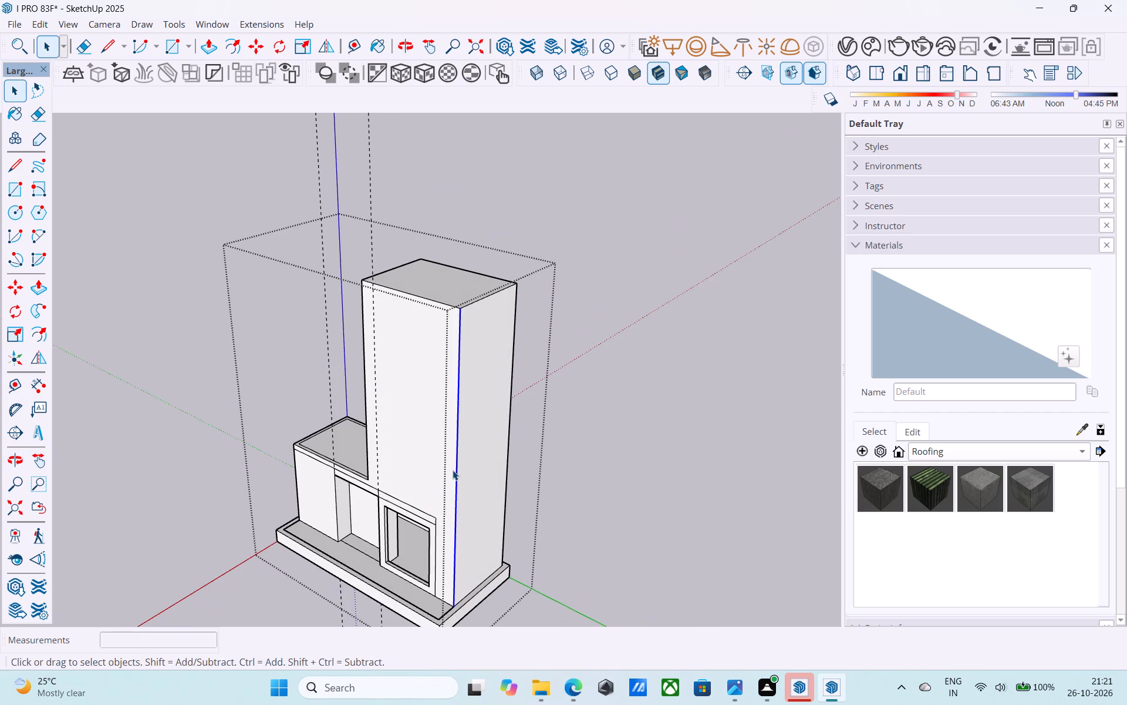
{"action": "scroll", "coordinate": [453, 470], "scroll_direction": "up", "scroll_amount": 1}
{"action": "key", "text": "m"}
{"action": "middle_click_drag", "start_coordinate": [465, 313], "coordinate": [476, 399]}
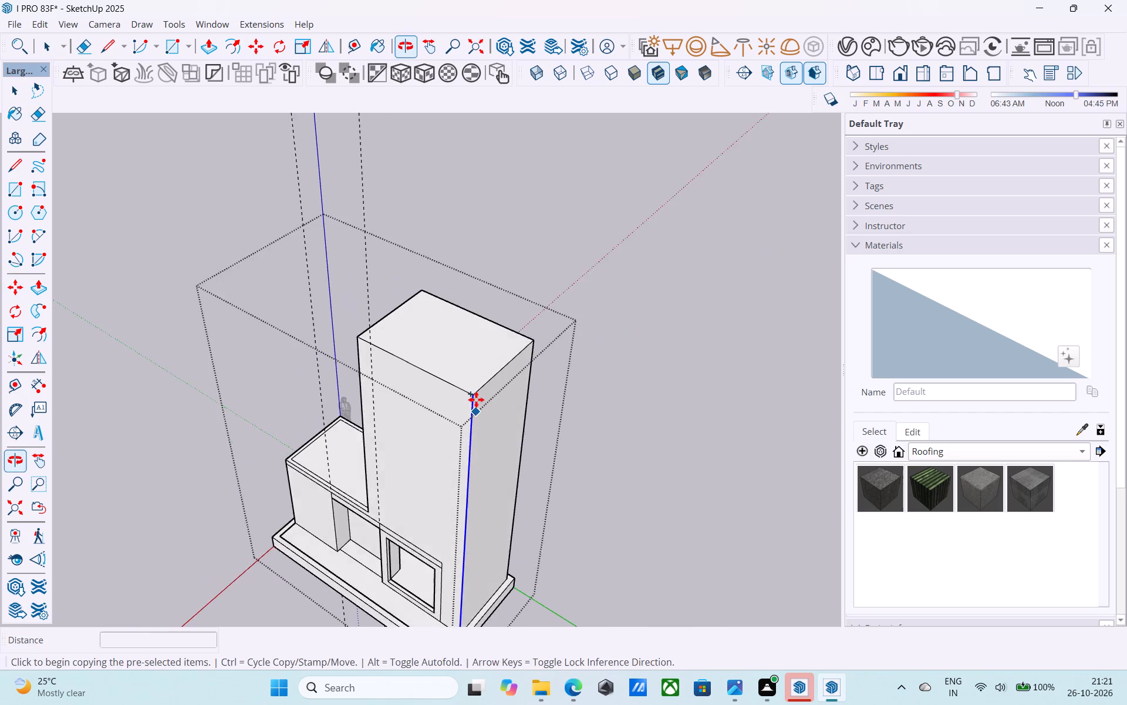
{"action": "scroll", "coordinate": [476, 399], "scroll_direction": "up", "scroll_amount": 4}
{"action": "left_click", "coordinate": [468, 392]}
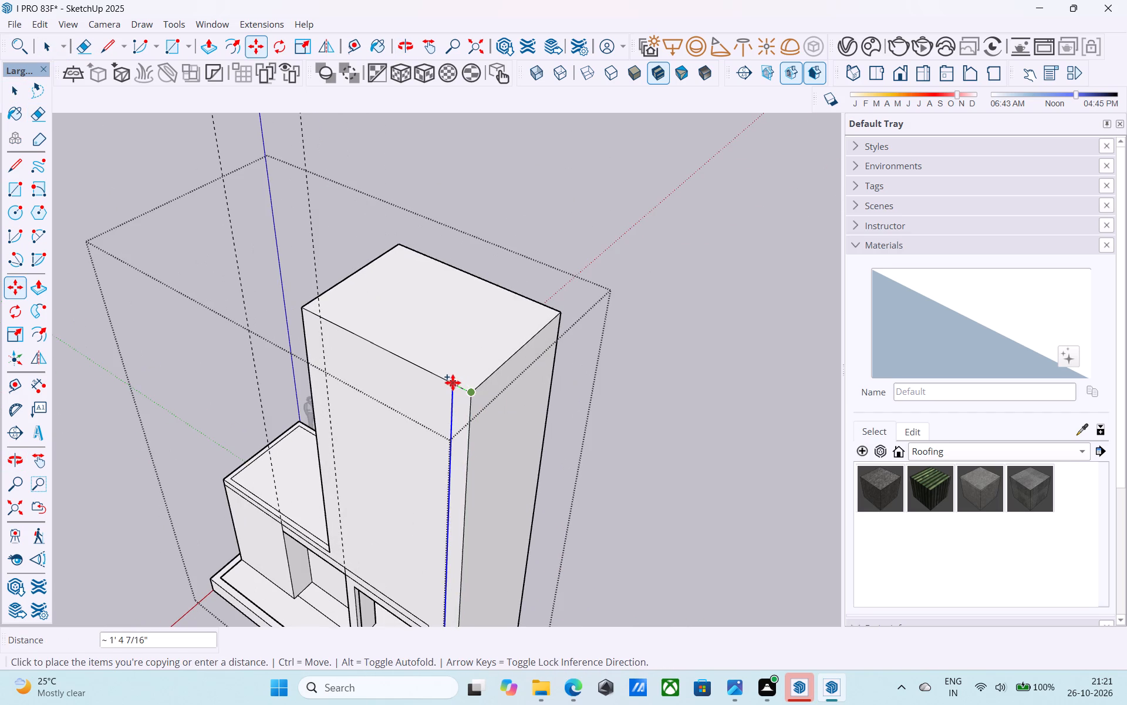
{"action": "middle_click_drag", "start_coordinate": [453, 382], "coordinate": [664, 396]}
{"action": "scroll", "coordinate": [593, 374], "scroll_direction": "up", "scroll_amount": 2}
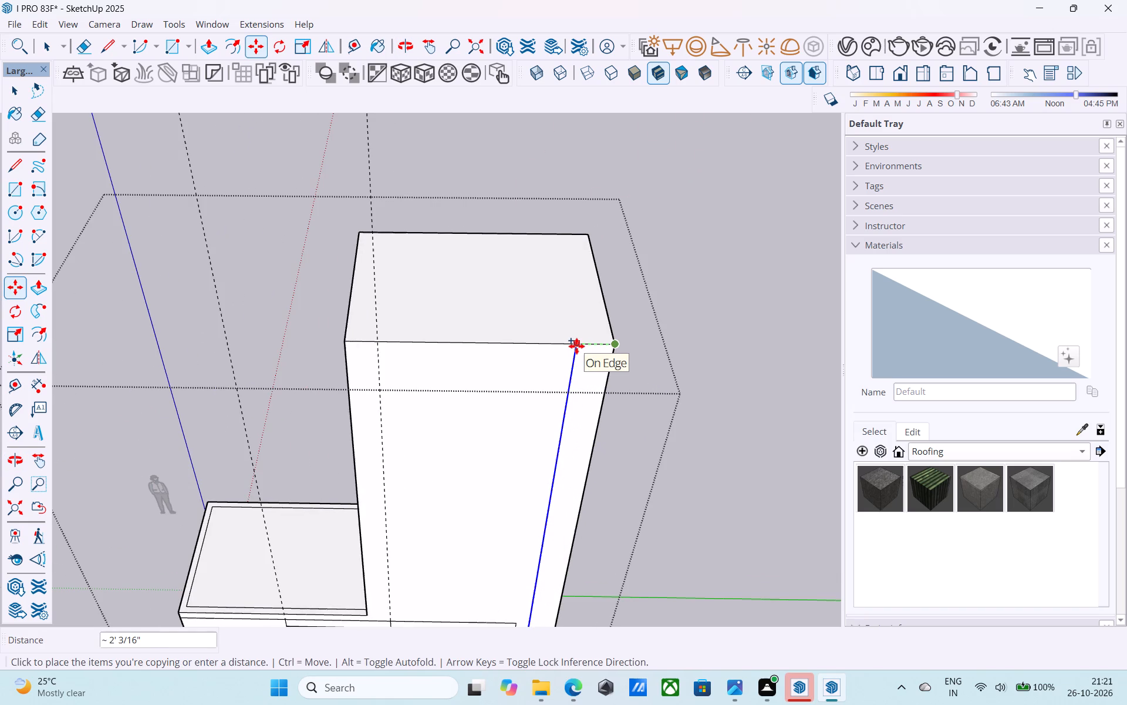
{"action": "type", "text": "1'"}
{"action": "key", "text": "Return"}
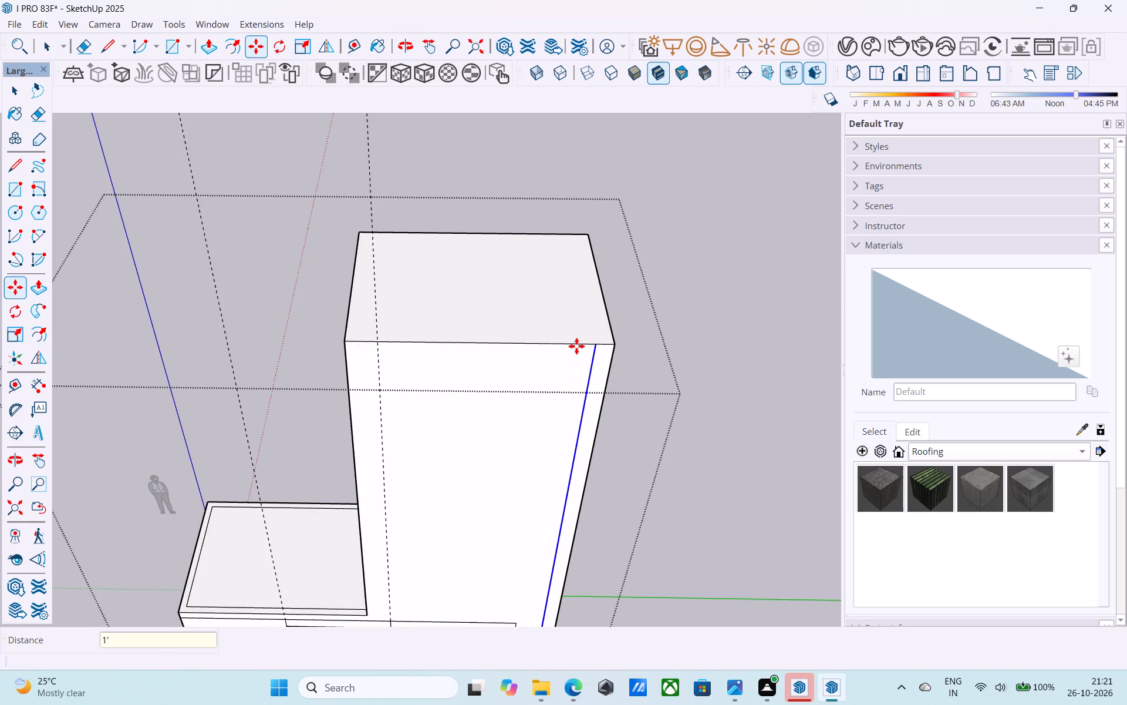
{"action": "key", "text": "space"}
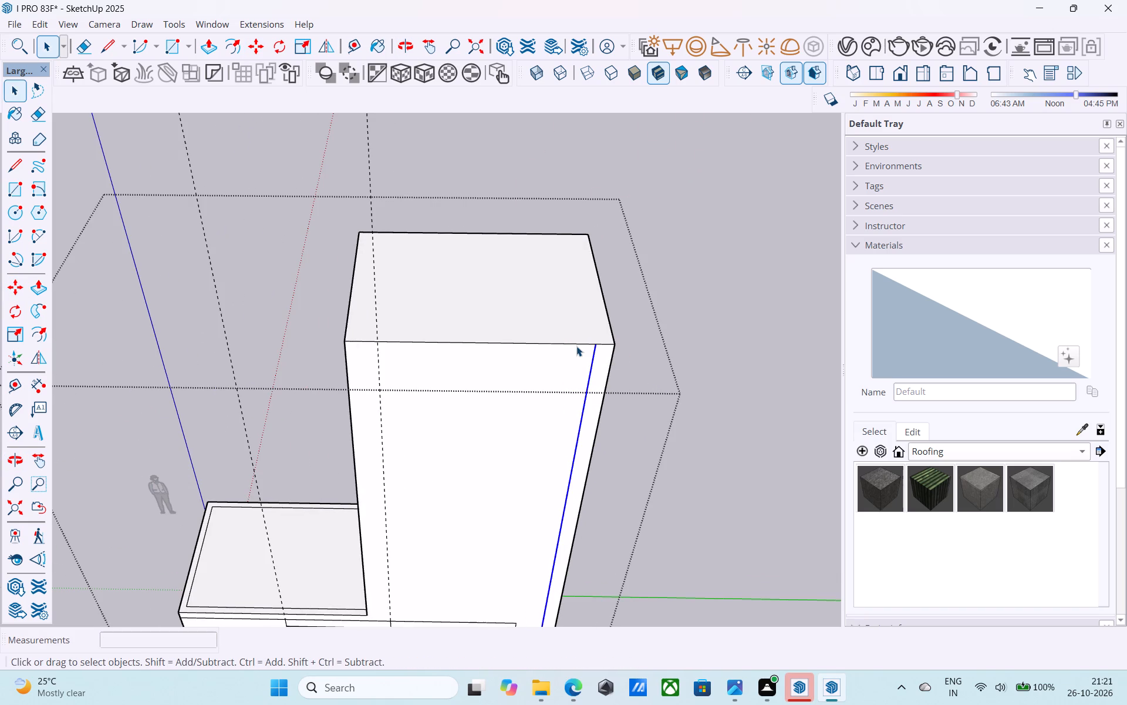
Copy the tower's top front edge 1' down and erase the vertical line's overrun above the copy.
{"action": "scroll", "coordinate": [576, 346], "scroll_direction": "down", "scroll_amount": 4}
{"action": "middle_click_drag", "start_coordinate": [603, 412], "coordinate": [600, 341]}
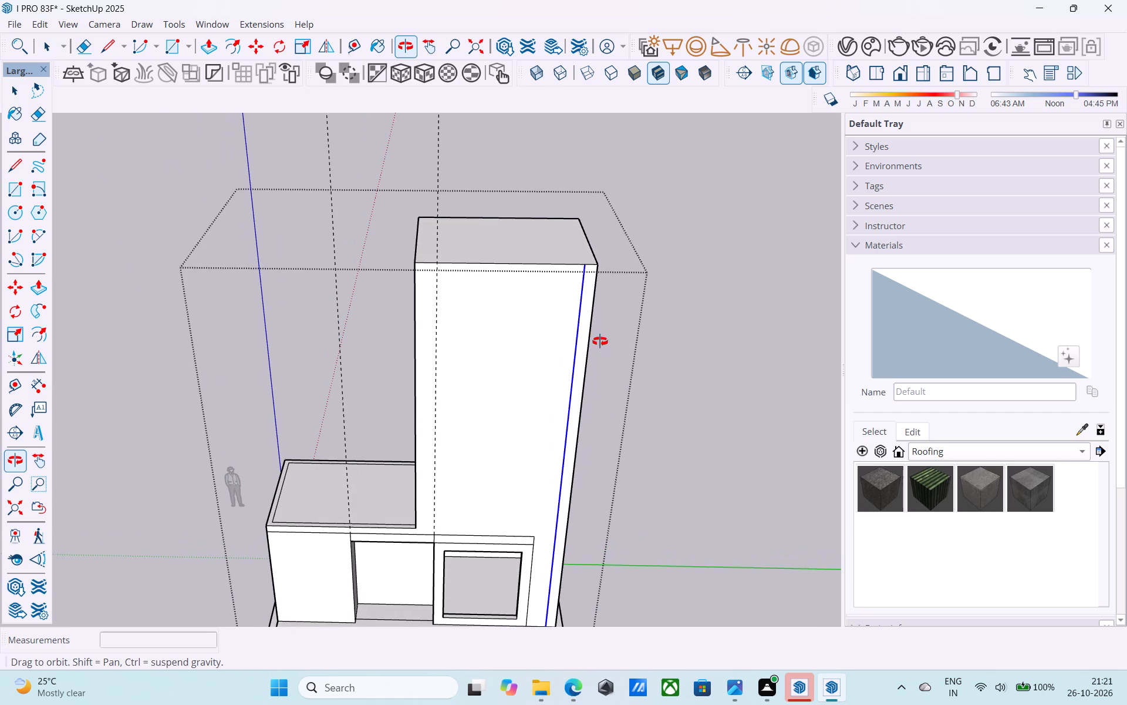
{"action": "middle_click_drag", "start_coordinate": [600, 341], "coordinate": [616, 409]}
{"action": "middle_click_drag", "start_coordinate": [576, 399], "coordinate": [563, 405]}
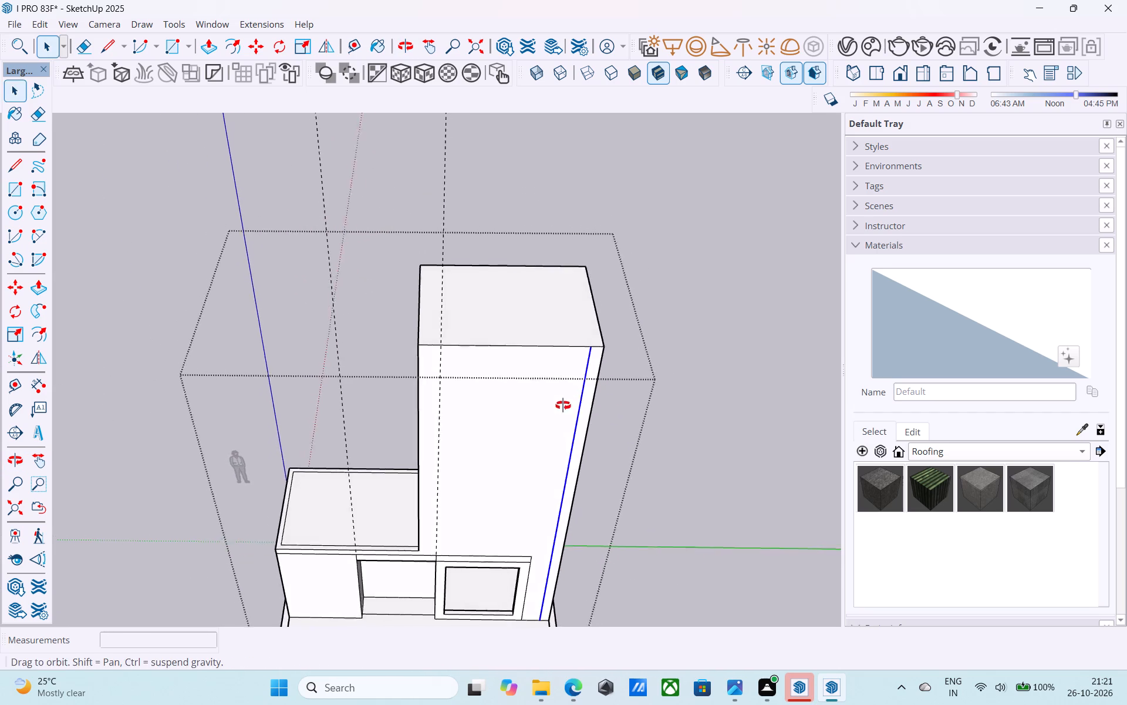
{"action": "middle_click_drag", "start_coordinate": [563, 405], "coordinate": [556, 405]}
{"action": "scroll", "coordinate": [555, 404], "scroll_direction": "up", "scroll_amount": 4}
{"action": "left_click", "coordinate": [593, 321]}
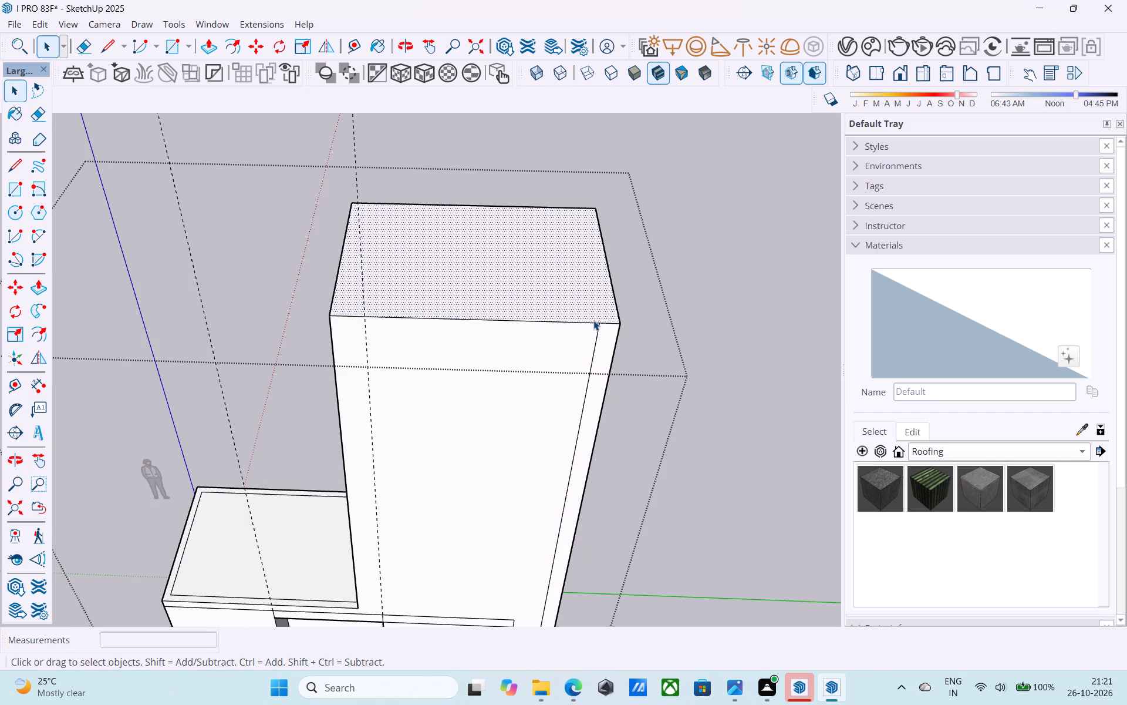
{"action": "left_click", "coordinate": [595, 325]}
{"action": "key", "text": "m"}
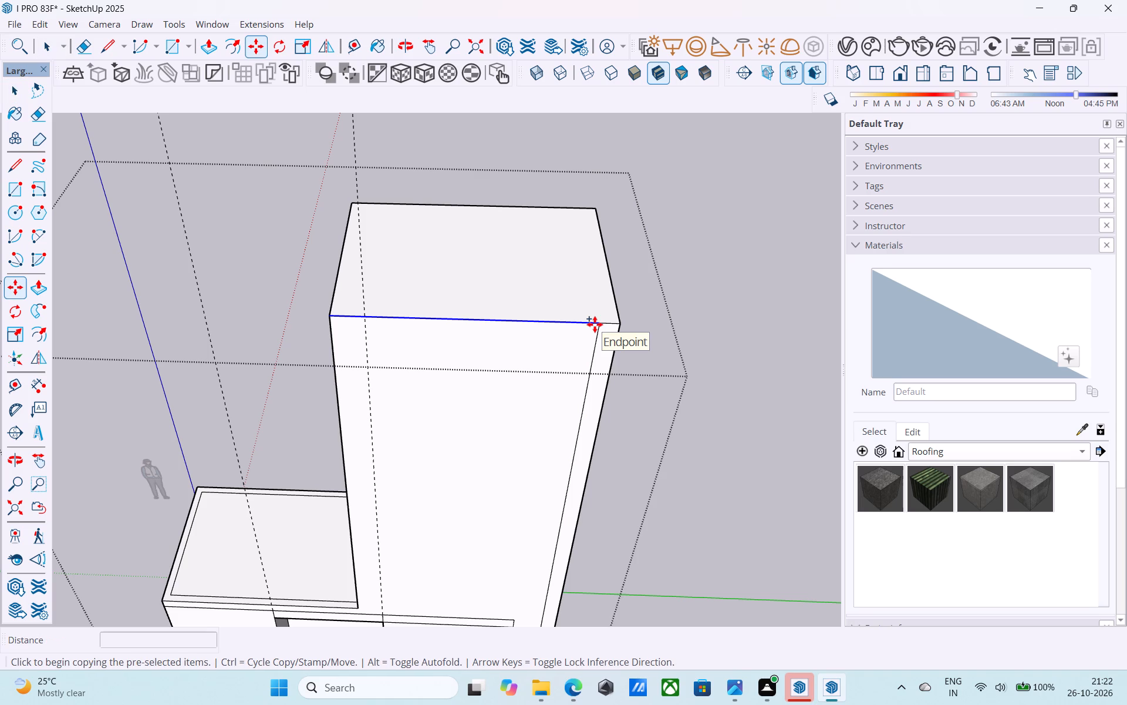
{"action": "middle_click_drag", "start_coordinate": [604, 338], "coordinate": [585, 331]}
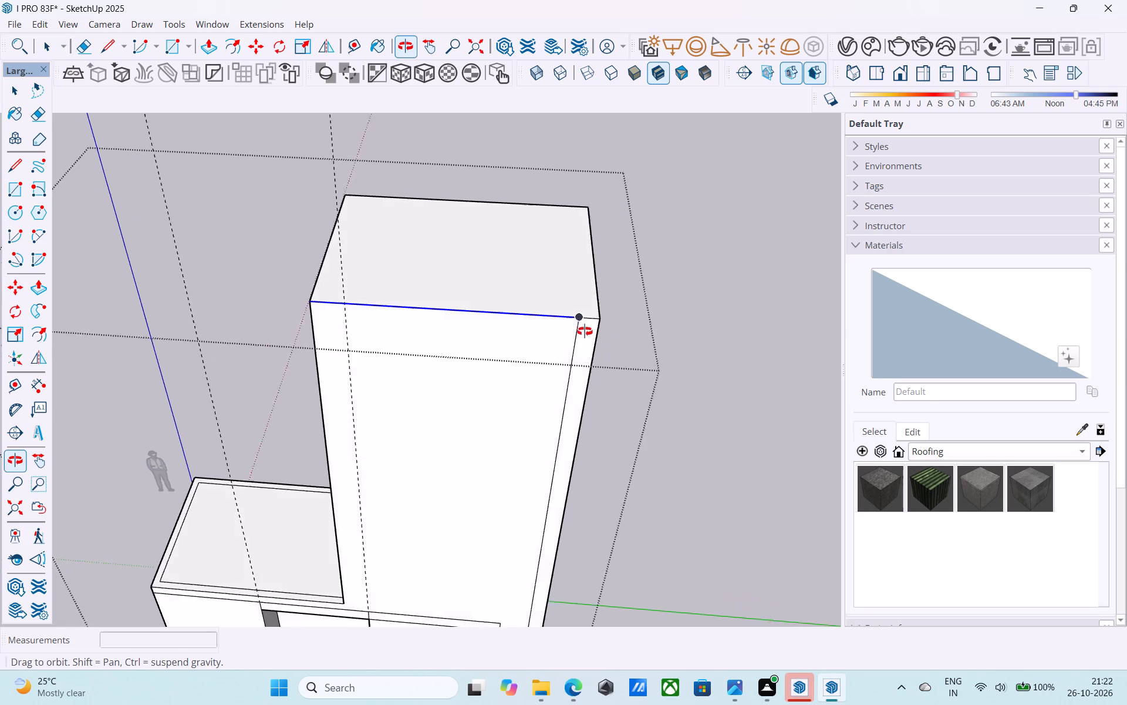
{"action": "middle_click_drag", "start_coordinate": [585, 331], "coordinate": [554, 326]}
{"action": "scroll", "coordinate": [546, 324], "scroll_direction": "up", "scroll_amount": 6}
{"action": "left_click", "coordinate": [536, 313]}
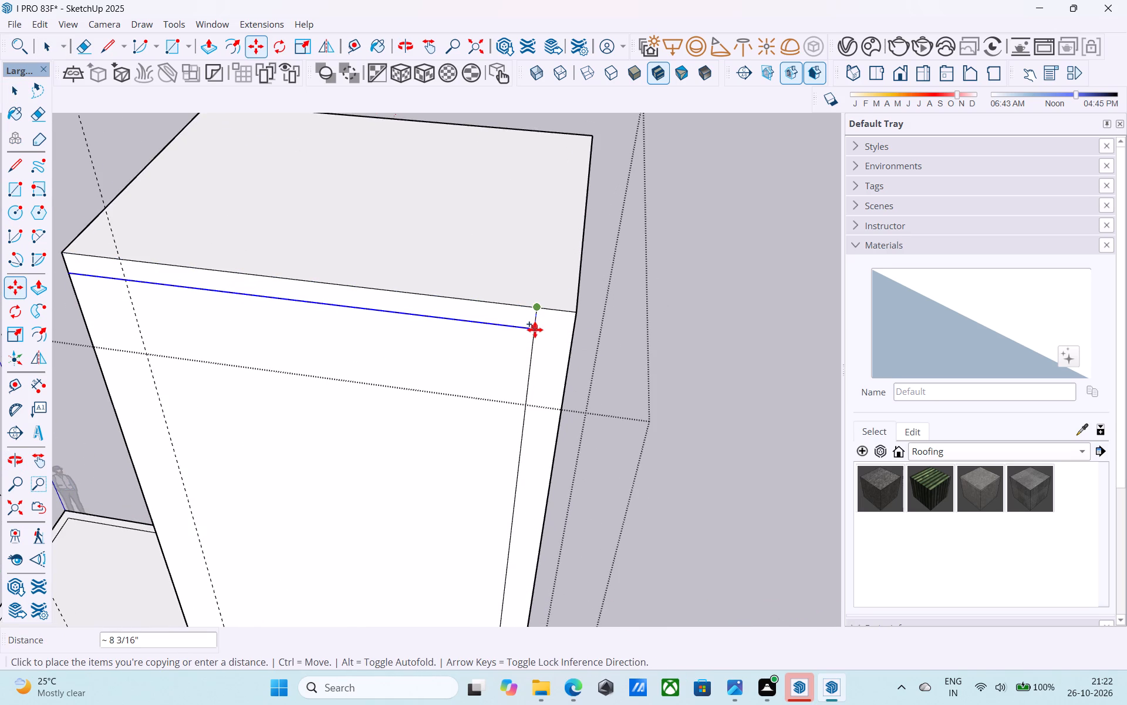
{"action": "left_click", "coordinate": [534, 334]}
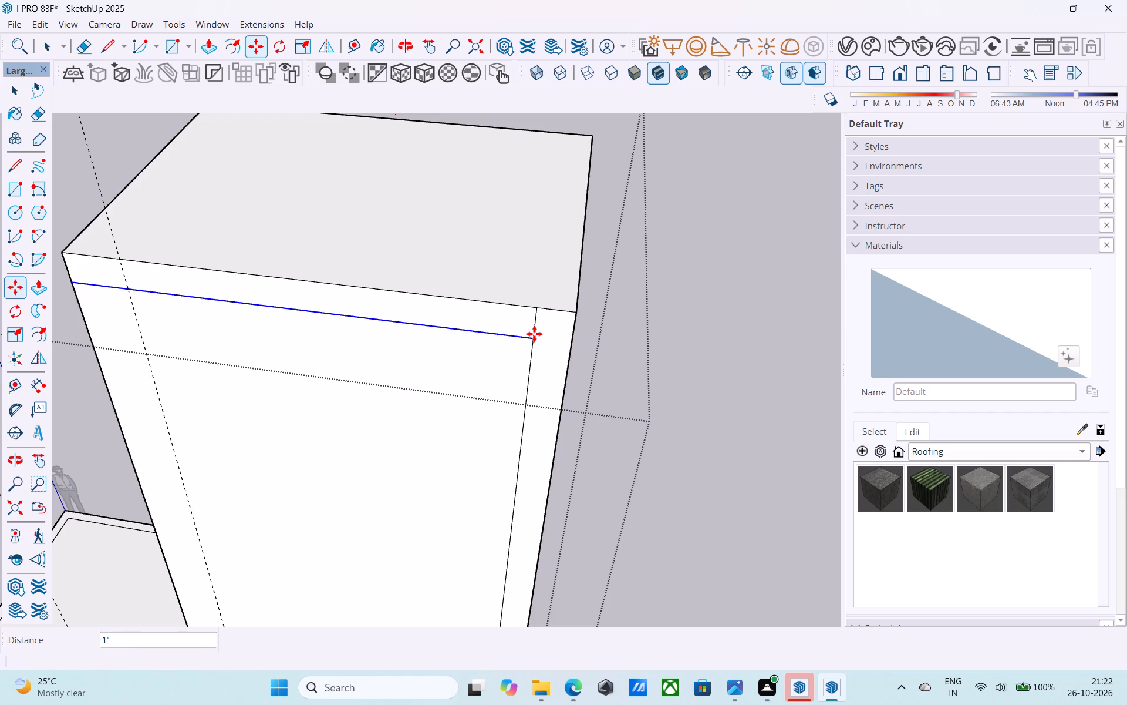
{"action": "key", "text": "e"}
{"action": "left_click_drag", "start_coordinate": [536, 334], "coordinate": [530, 331]}
Examine the border outlined on the tower's front face from above and at eye level.
{"action": "scroll", "coordinate": [548, 355], "scroll_direction": "down", "scroll_amount": 3}
{"action": "middle_click_drag", "start_coordinate": [555, 378], "coordinate": [594, 291]}
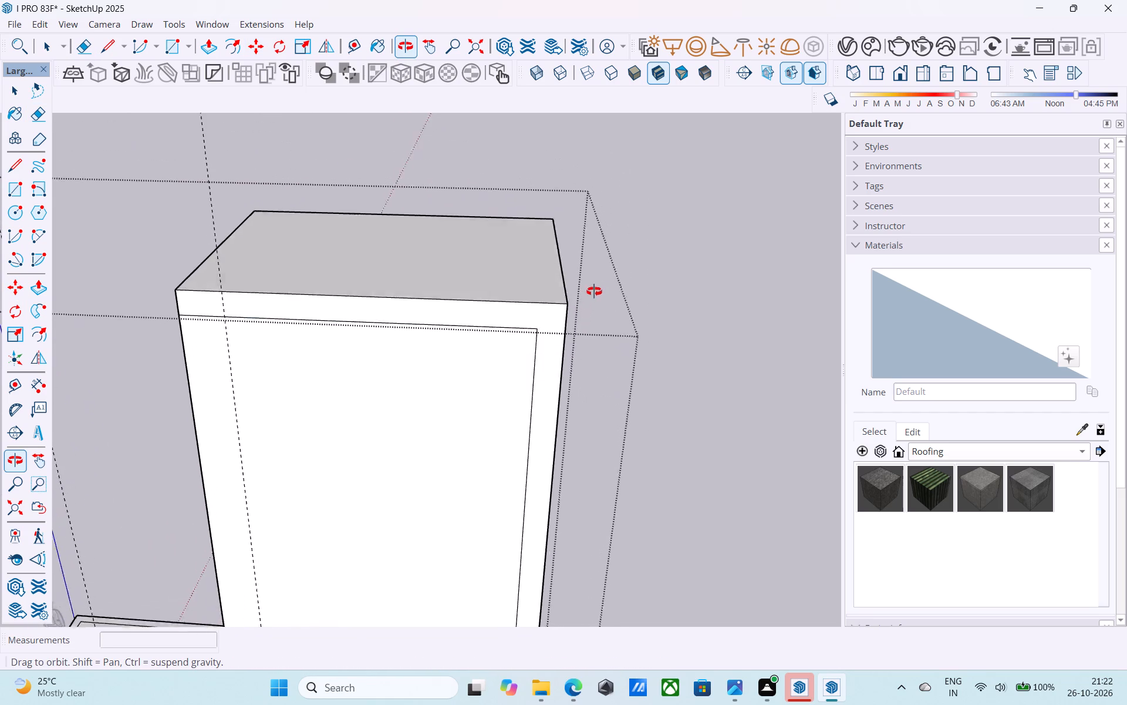
{"action": "middle_click_drag", "start_coordinate": [594, 291], "coordinate": [603, 281]}
{"action": "middle_click_drag", "start_coordinate": [633, 397], "coordinate": [640, 324]}
{"action": "middle_click_drag", "start_coordinate": [562, 407], "coordinate": [604, 360]}
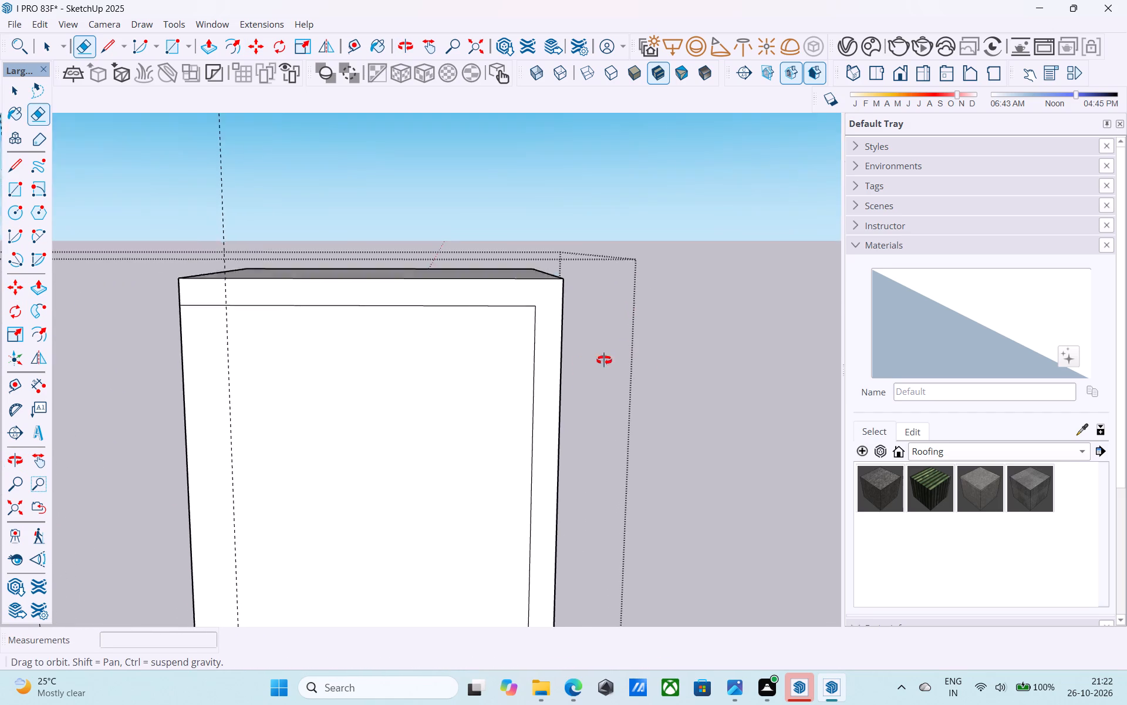
{"action": "middle_click_drag", "start_coordinate": [604, 360], "coordinate": [680, 372]}
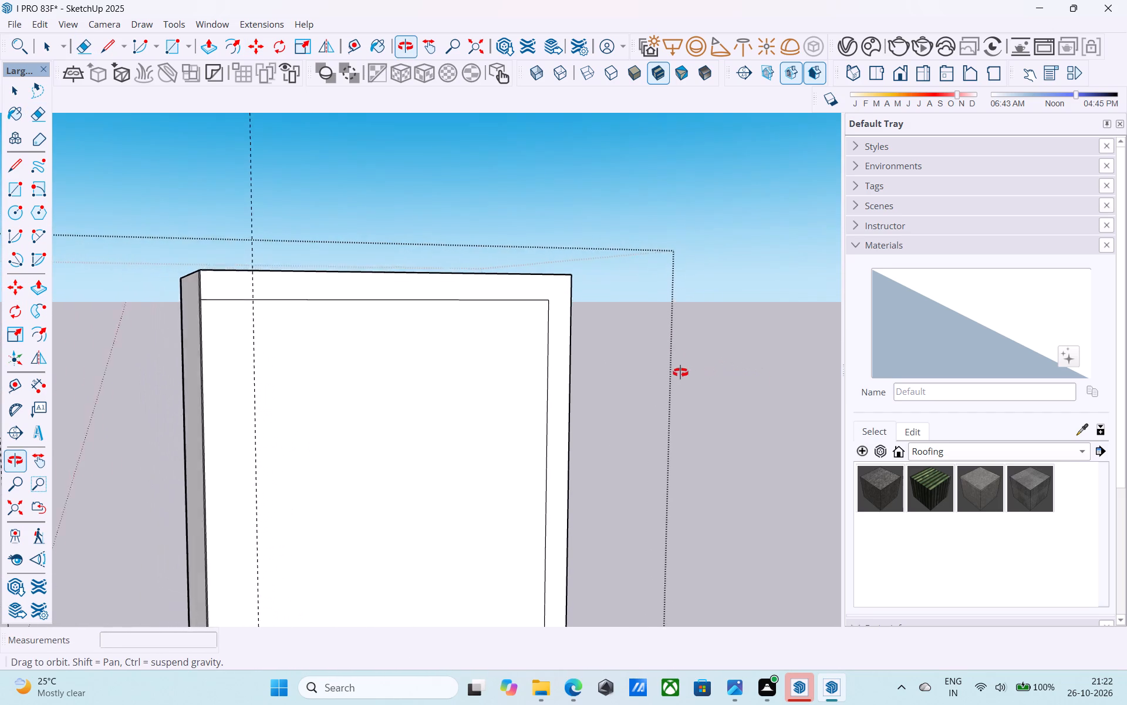
{"action": "middle_click_drag", "start_coordinate": [680, 372], "coordinate": [667, 375]}
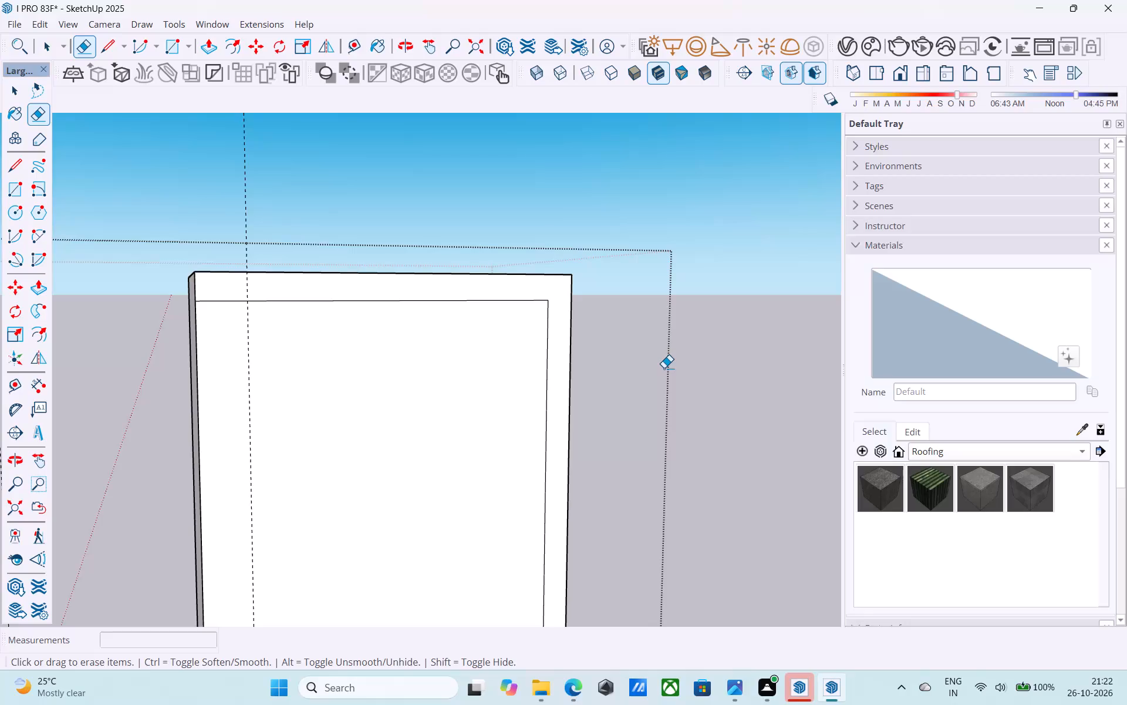
{"action": "scroll", "coordinate": [676, 368], "scroll_direction": "down", "scroll_amount": 13}
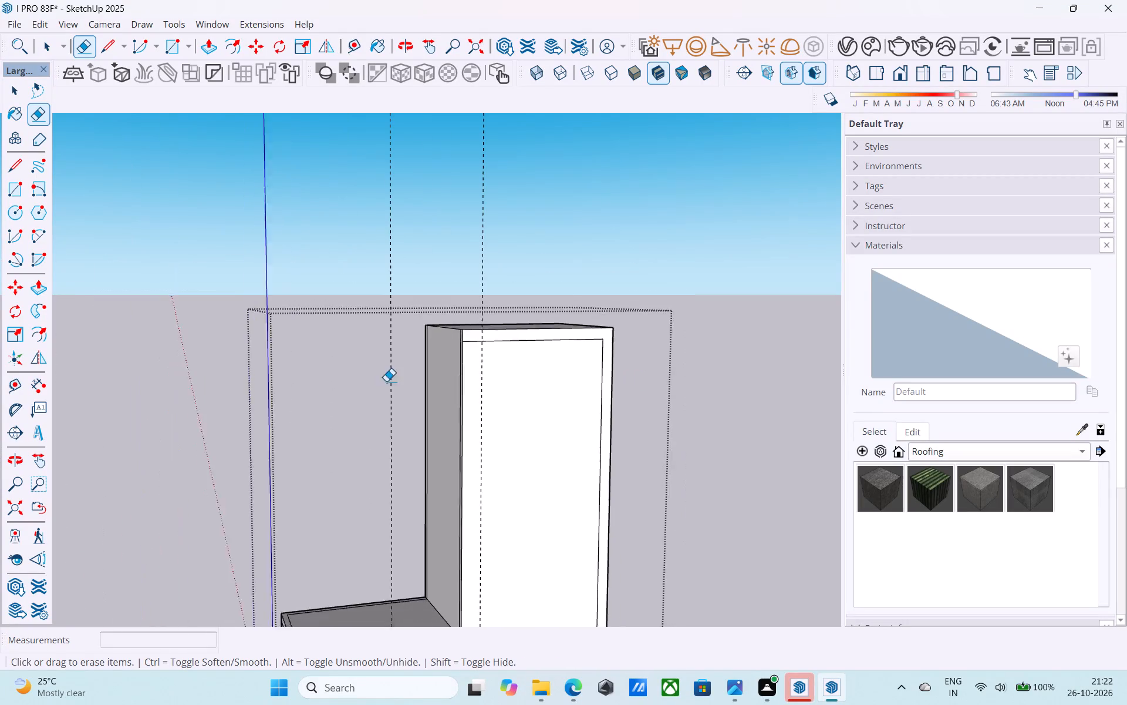
{"action": "scroll", "coordinate": [386, 381], "scroll_direction": "down", "scroll_amount": 1}
{"action": "middle_click_drag", "start_coordinate": [505, 383], "coordinate": [413, 371]}
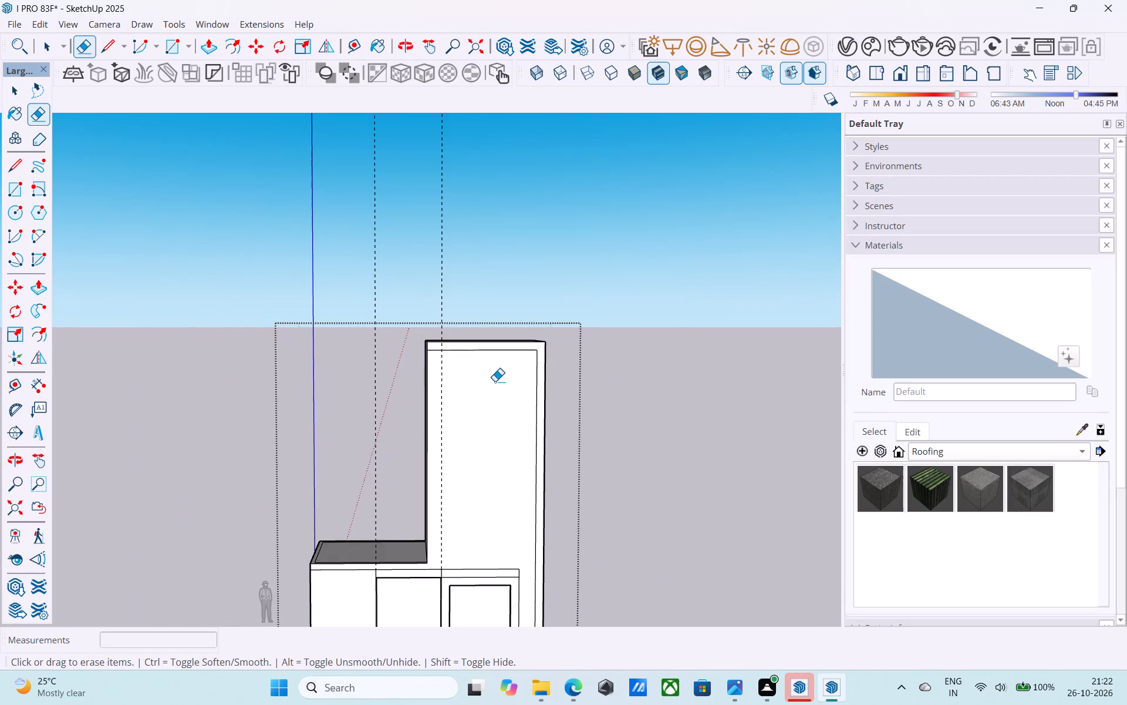
{"action": "middle_click_drag", "start_coordinate": [495, 381], "coordinate": [480, 371]}
{"action": "scroll", "coordinate": [481, 369], "scroll_direction": "down", "scroll_amount": 4}
{"action": "middle_click_drag", "start_coordinate": [481, 369], "coordinate": [472, 377]}
Copy the border's vertical line on the tower's front face 6" further inward.
{"action": "scroll", "coordinate": [487, 366], "scroll_direction": "up", "scroll_amount": 4}
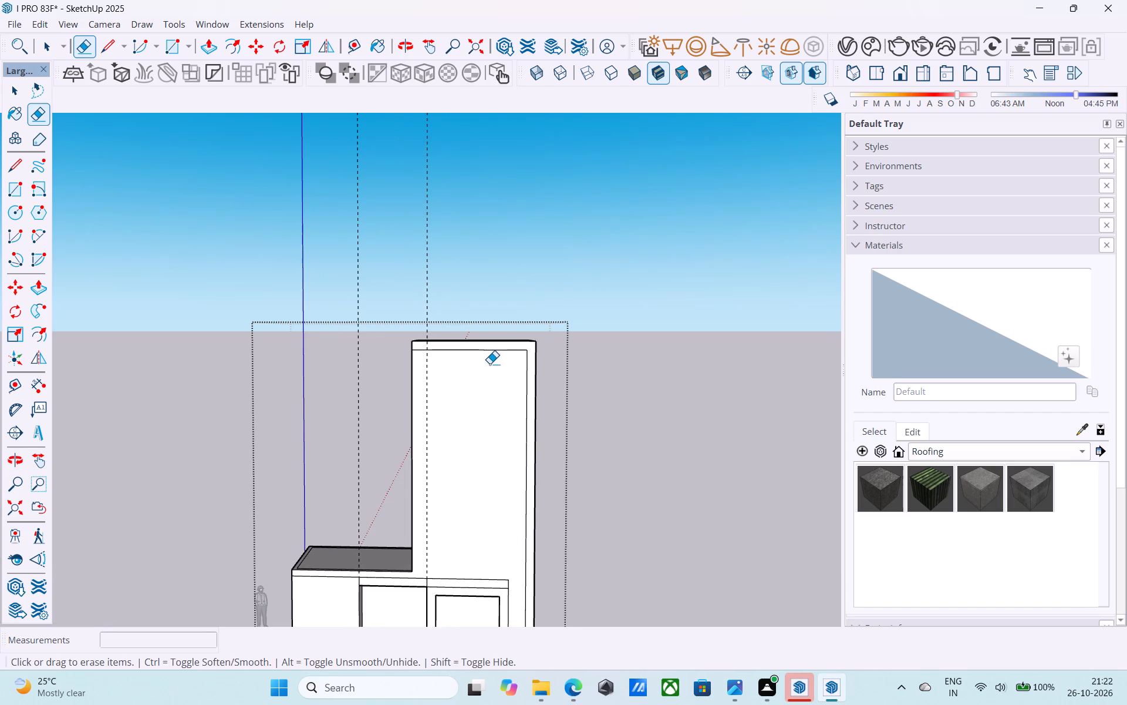
{"action": "scroll", "coordinate": [500, 385], "scroll_direction": "up", "scroll_amount": 12}
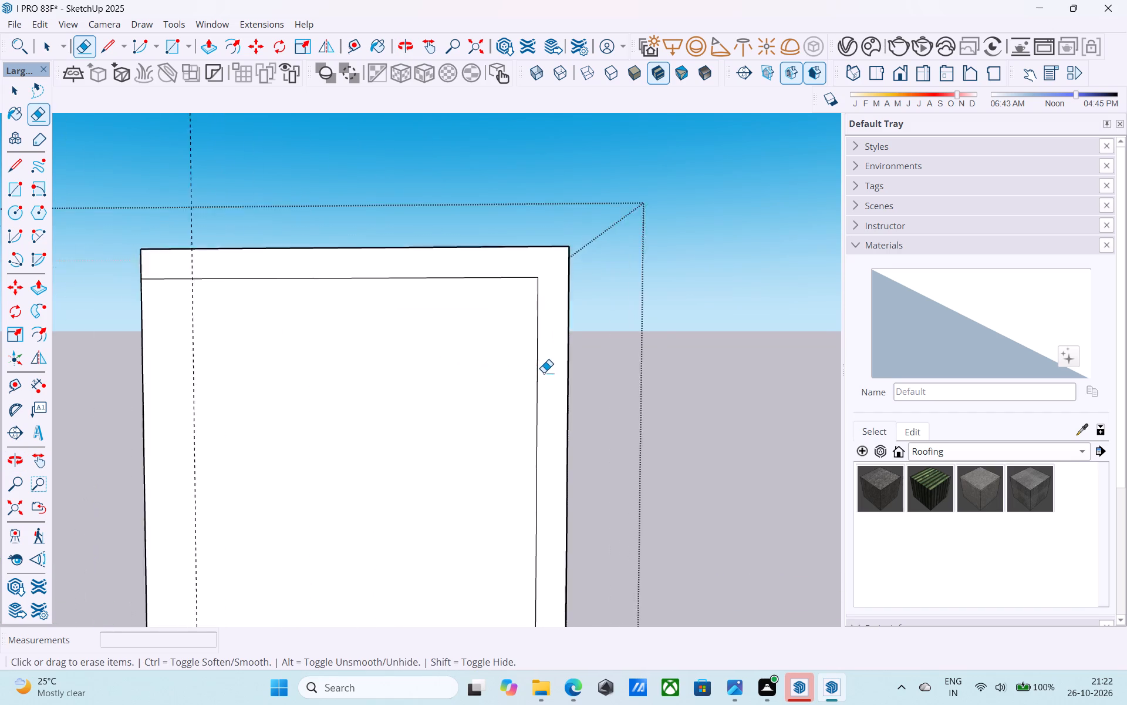
{"action": "scroll", "coordinate": [544, 372], "scroll_direction": "up", "scroll_amount": 2}
{"action": "key", "text": "space"}
{"action": "left_click", "coordinate": [534, 354]}
{"action": "scroll", "coordinate": [536, 353], "scroll_direction": "down", "scroll_amount": 12}
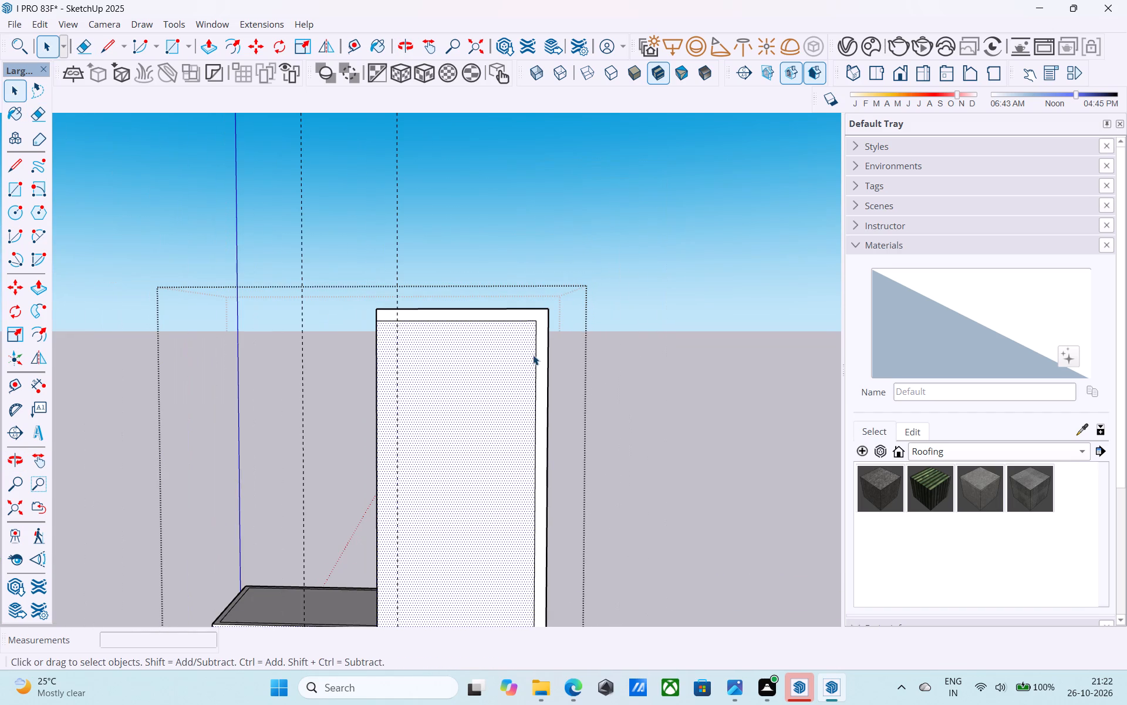
{"action": "left_click", "coordinate": [536, 357]}
{"action": "scroll", "coordinate": [536, 357], "scroll_direction": "down", "scroll_amount": 5}
{"action": "scroll", "coordinate": [536, 357], "scroll_direction": "up", "scroll_amount": 9}
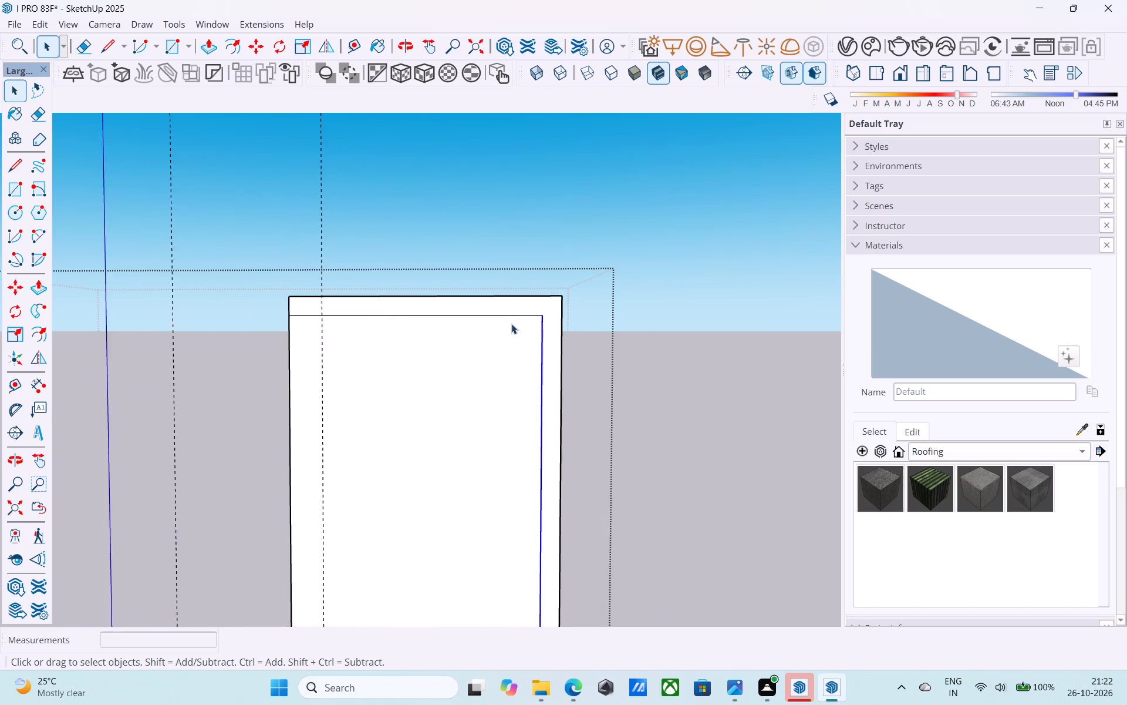
{"action": "scroll", "coordinate": [511, 324], "scroll_direction": "up", "scroll_amount": 3}
{"action": "key", "text": "m"}
{"action": "scroll", "coordinate": [540, 312], "scroll_direction": "up", "scroll_amount": 3}
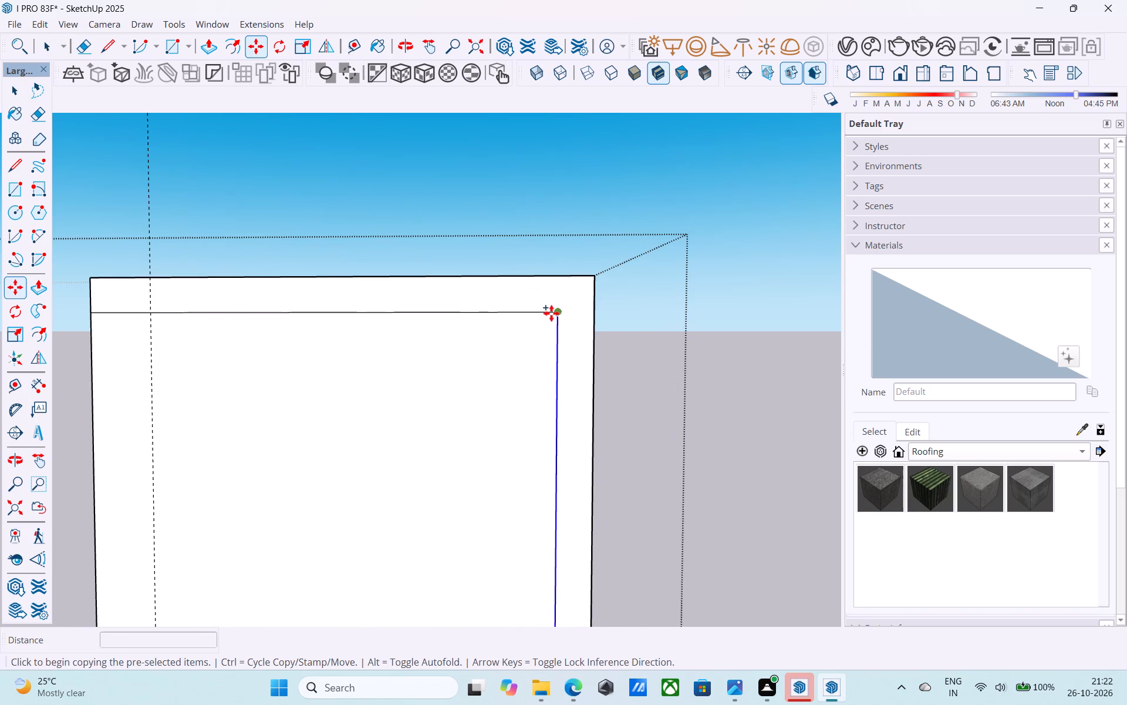
{"action": "left_click", "coordinate": [557, 316]}
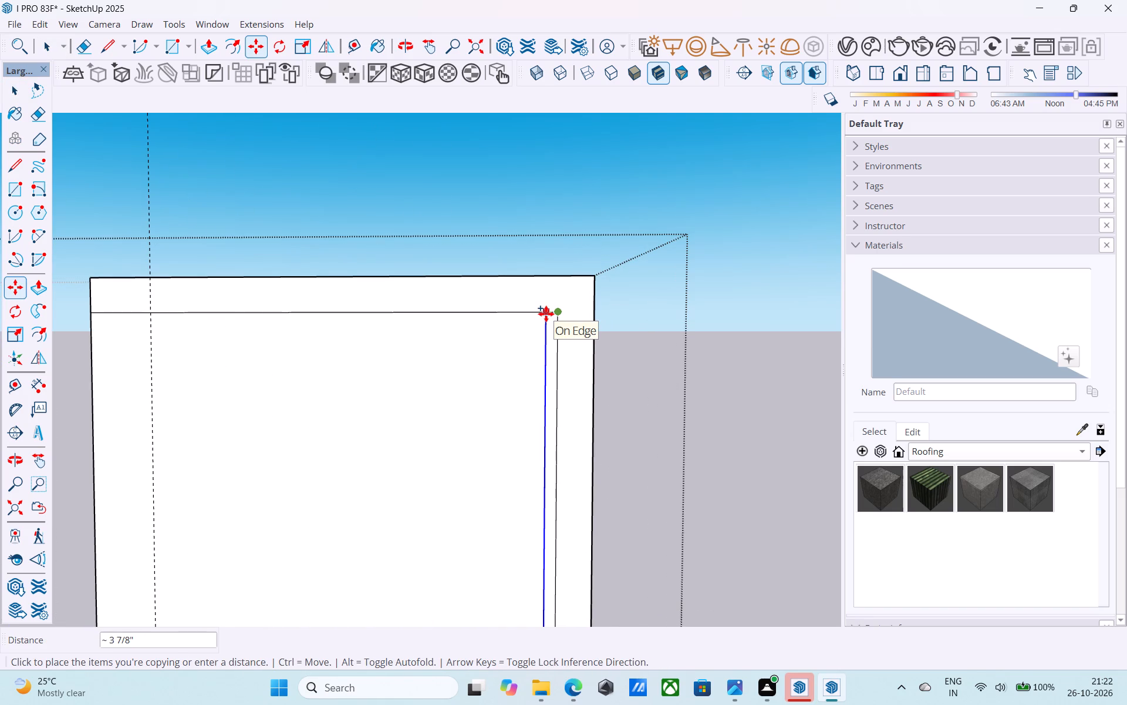
{"action": "type", "text": "6\""}
{"action": "key", "text": "Return"}
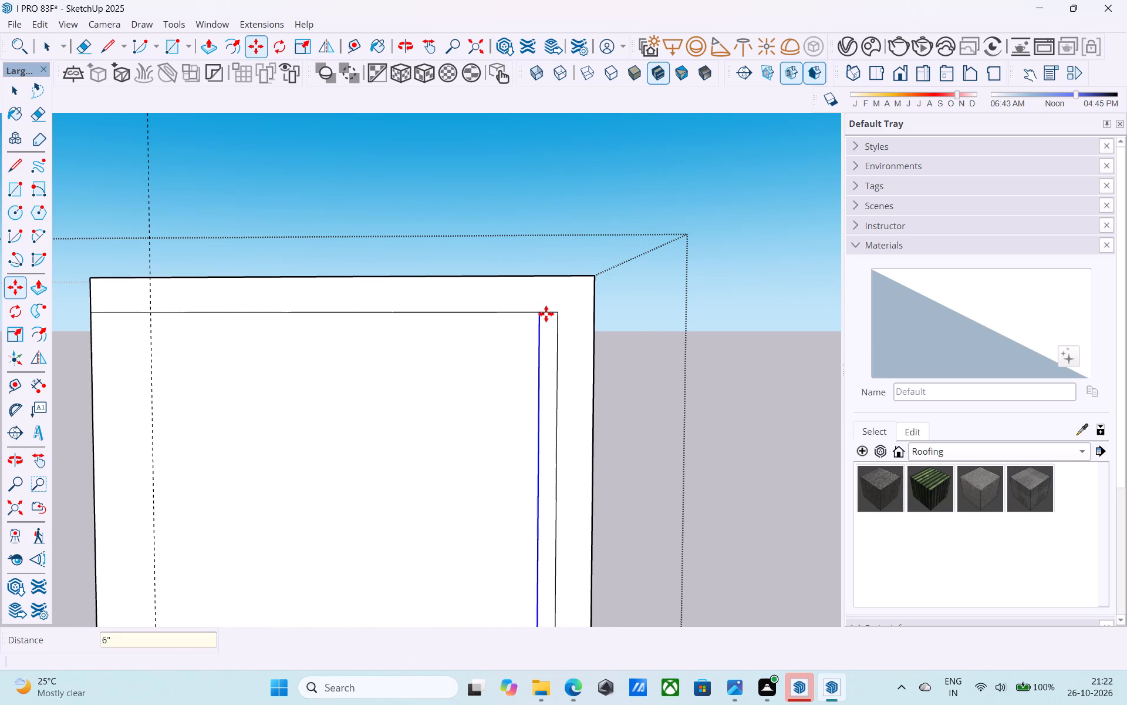
Copy the border's horizontal line on the tower's front face 6" down.
{"action": "key", "text": "space"}
{"action": "left_click", "coordinate": [535, 314]}
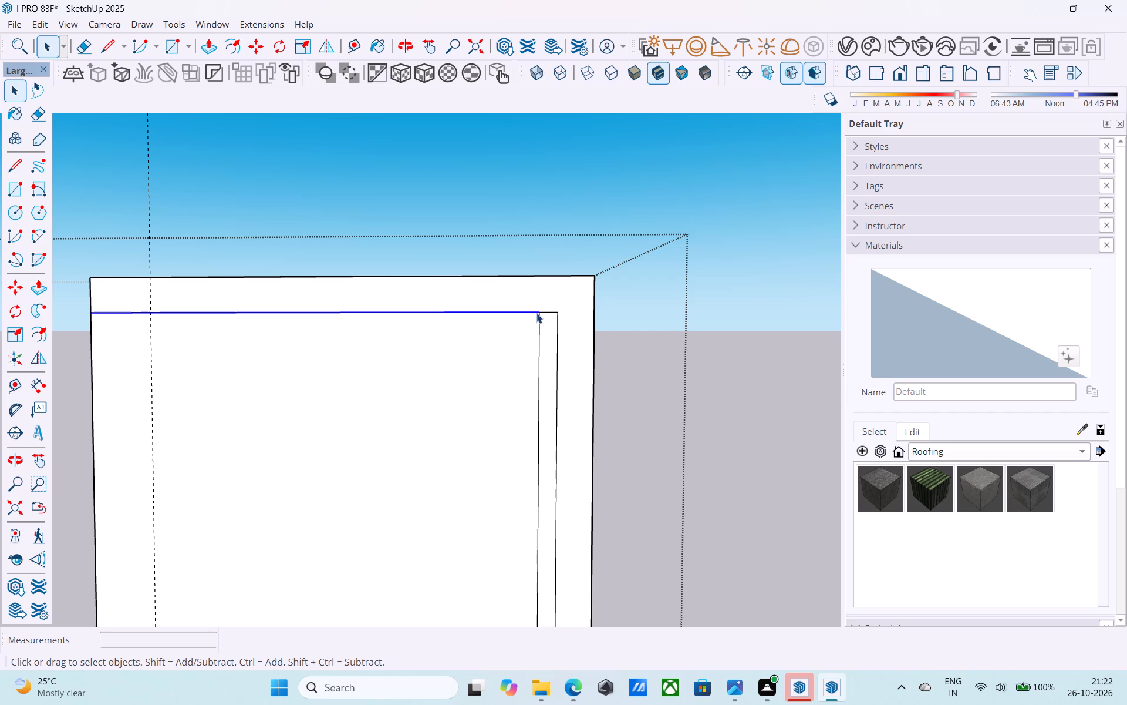
{"action": "key", "text": "m"}
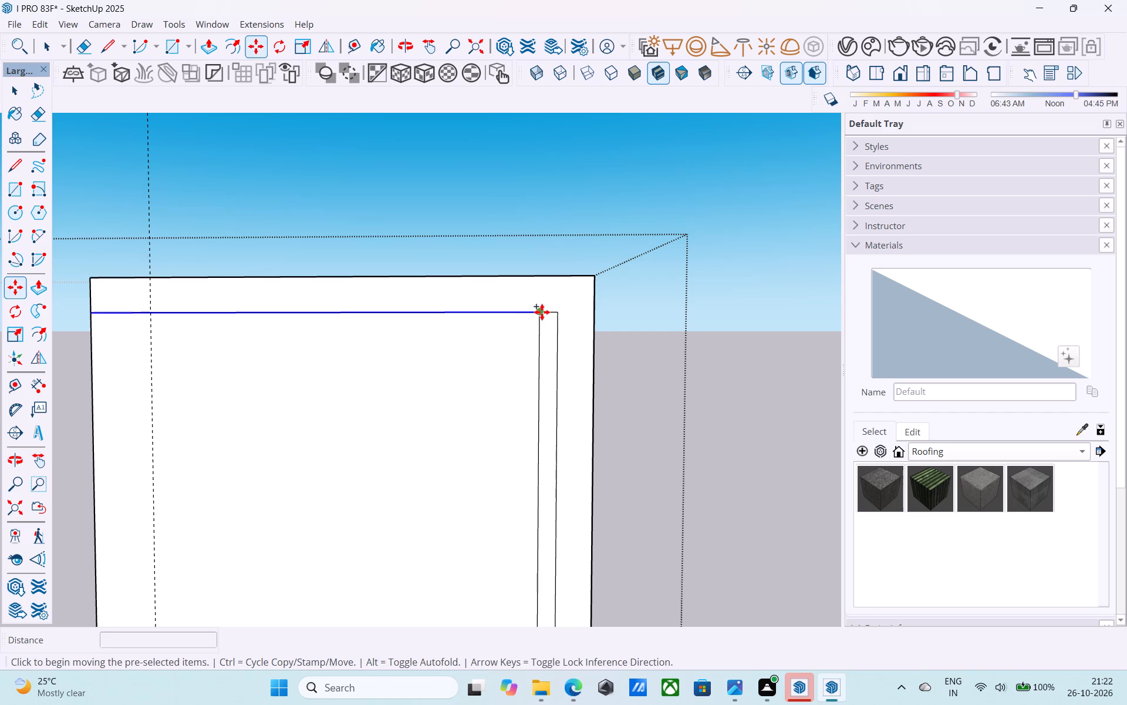
{"action": "left_click", "coordinate": [542, 312]}
{"action": "left_click", "coordinate": [541, 326]}
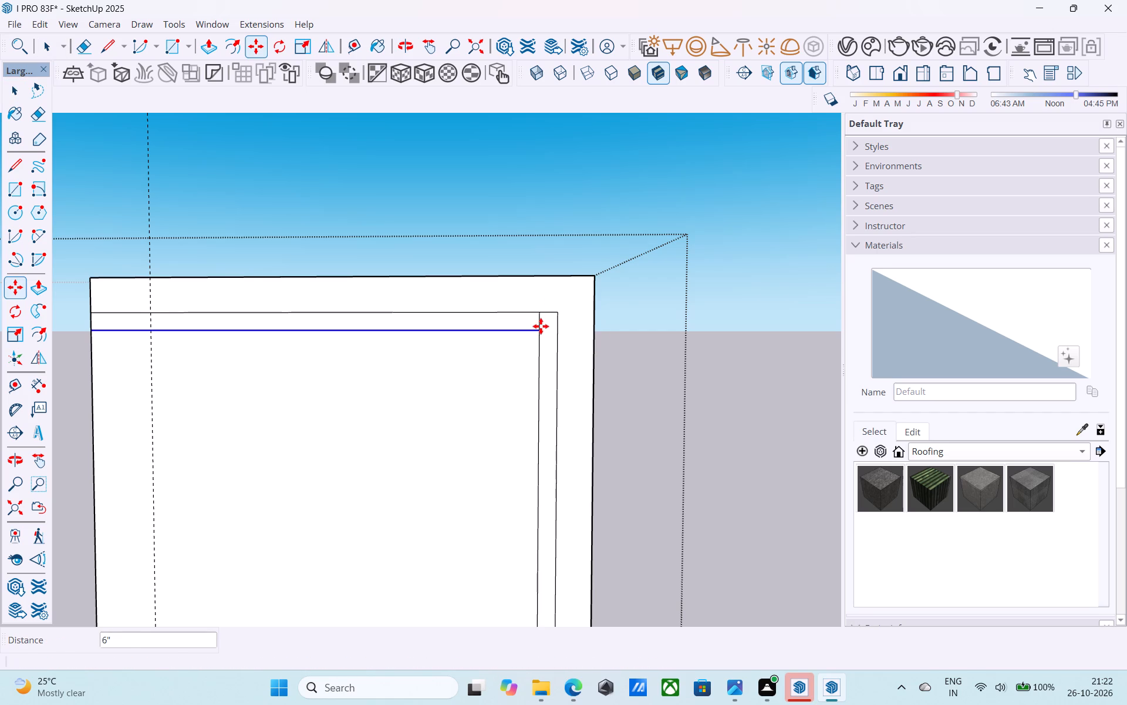
Erase the border's upper horizontal line up to the inner vertical line on the tower's front face.
{"action": "key", "text": "e"}
{"action": "left_click_drag", "start_coordinate": [530, 319], "coordinate": [524, 310]}
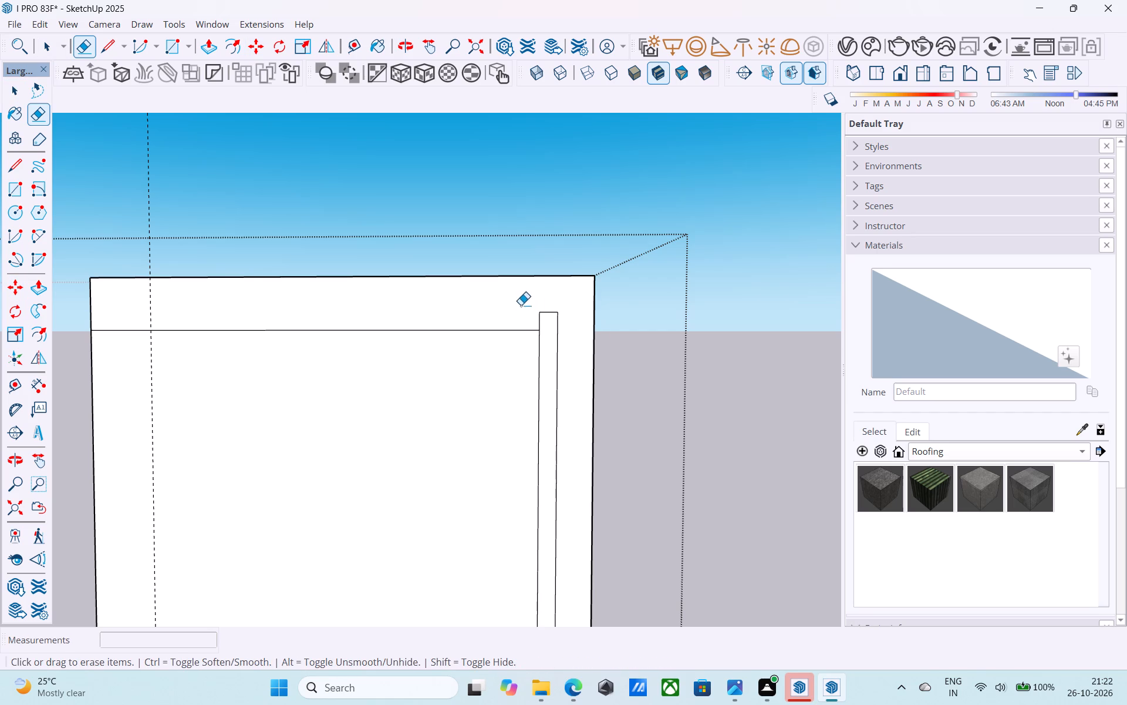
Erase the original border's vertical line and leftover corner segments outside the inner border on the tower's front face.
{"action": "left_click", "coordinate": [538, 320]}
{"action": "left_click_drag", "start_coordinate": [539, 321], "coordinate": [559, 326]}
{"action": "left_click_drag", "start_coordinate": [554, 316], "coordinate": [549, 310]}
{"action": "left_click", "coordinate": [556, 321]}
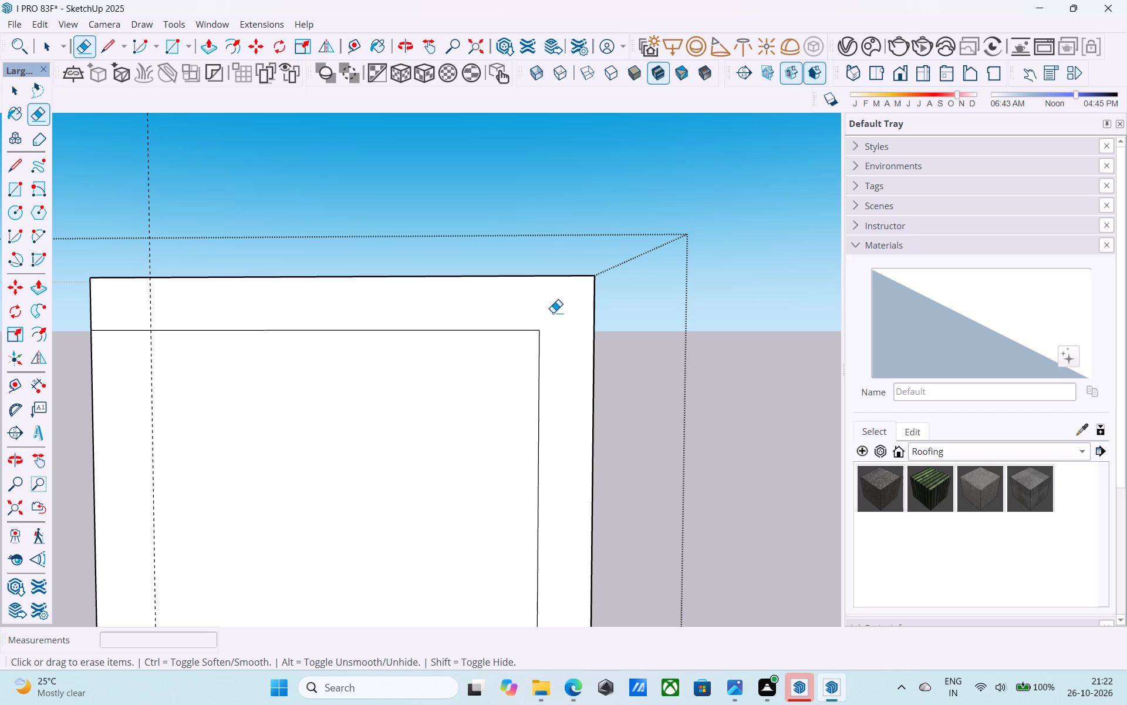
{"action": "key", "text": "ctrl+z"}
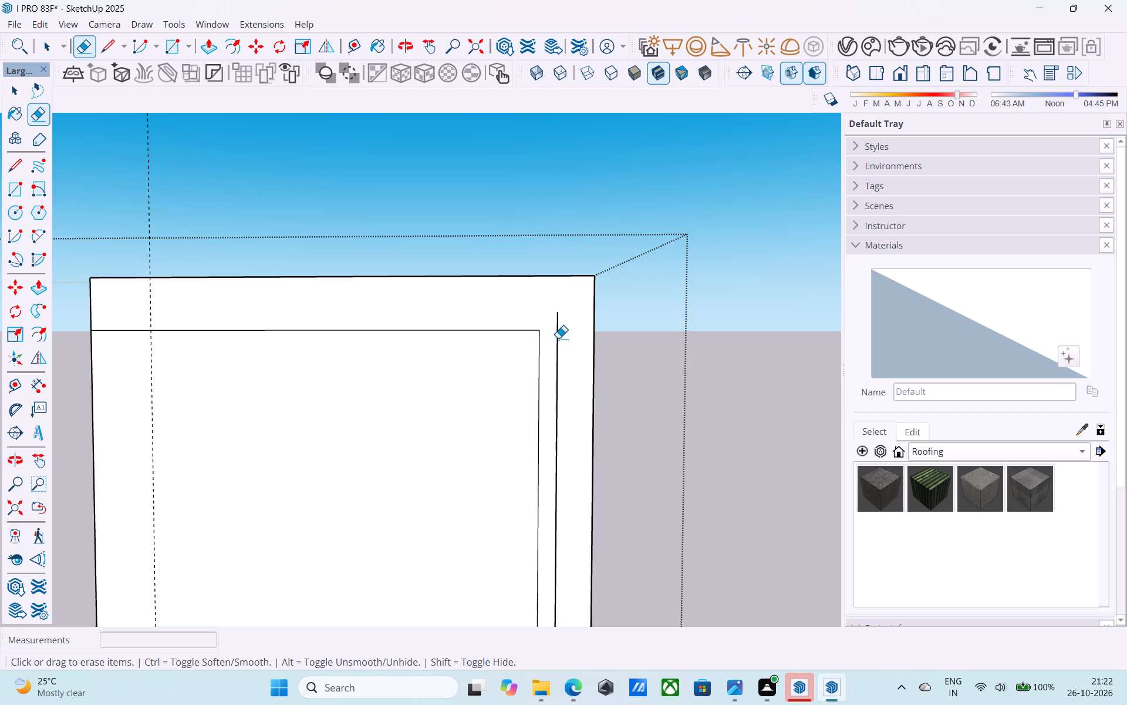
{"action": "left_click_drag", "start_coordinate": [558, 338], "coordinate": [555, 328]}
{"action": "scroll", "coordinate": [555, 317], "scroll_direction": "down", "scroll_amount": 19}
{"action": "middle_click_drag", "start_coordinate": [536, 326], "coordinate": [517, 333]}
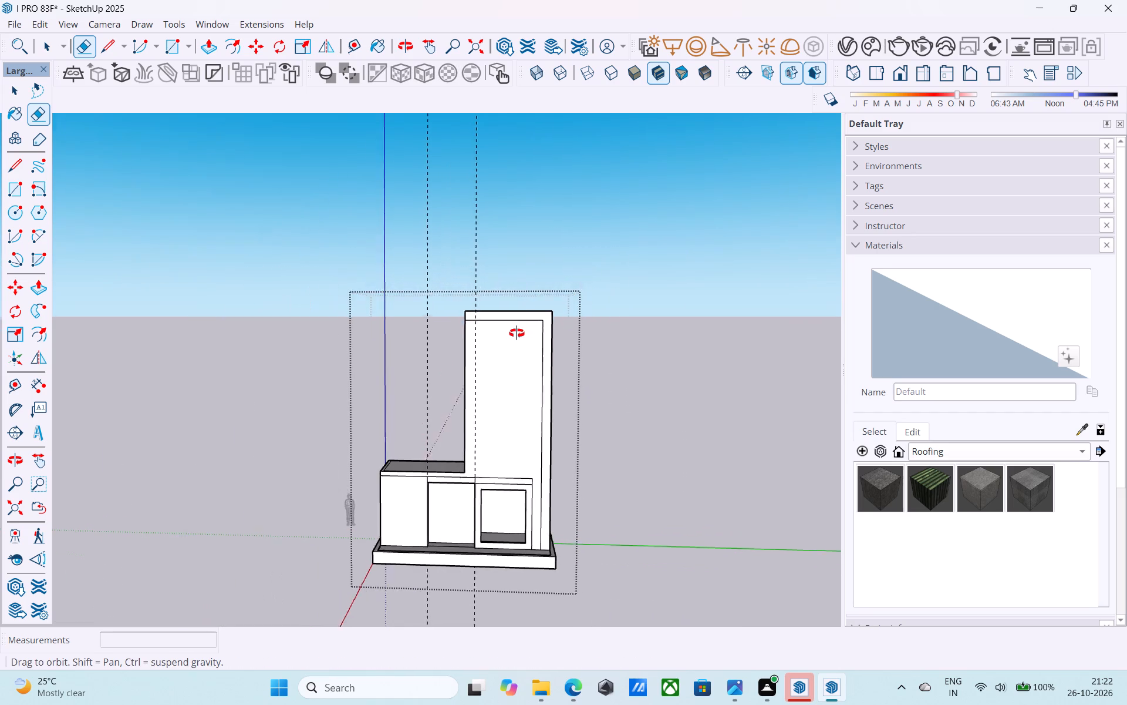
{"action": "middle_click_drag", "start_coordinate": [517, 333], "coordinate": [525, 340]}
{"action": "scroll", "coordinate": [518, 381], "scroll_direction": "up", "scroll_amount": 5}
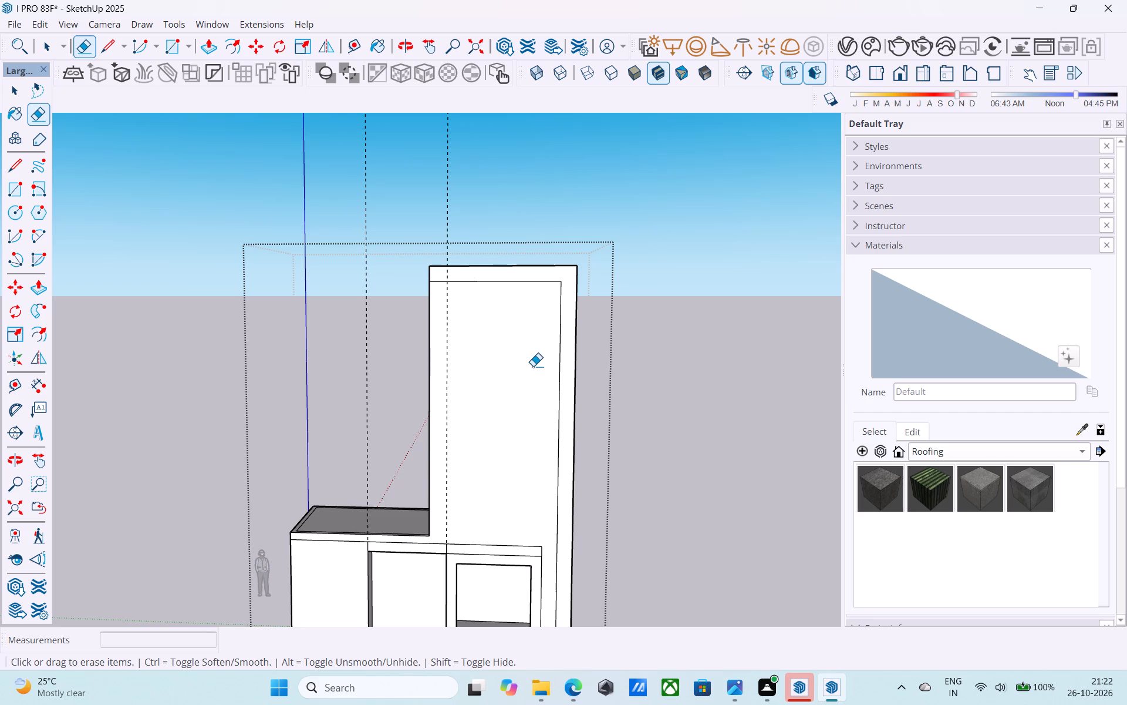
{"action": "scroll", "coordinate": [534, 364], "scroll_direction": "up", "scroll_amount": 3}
Undo the border erasures and the 6" line copies on the tower's front face, back to the single original border.
{"action": "key", "text": "ctrl+z"}
{"action": "key", "text": "ctrl+z"}
{"action": "key", "text": "ctrl+z"}
{"action": "key", "text": "ctrl+z"}
{"action": "key", "text": "ctrl+z"}
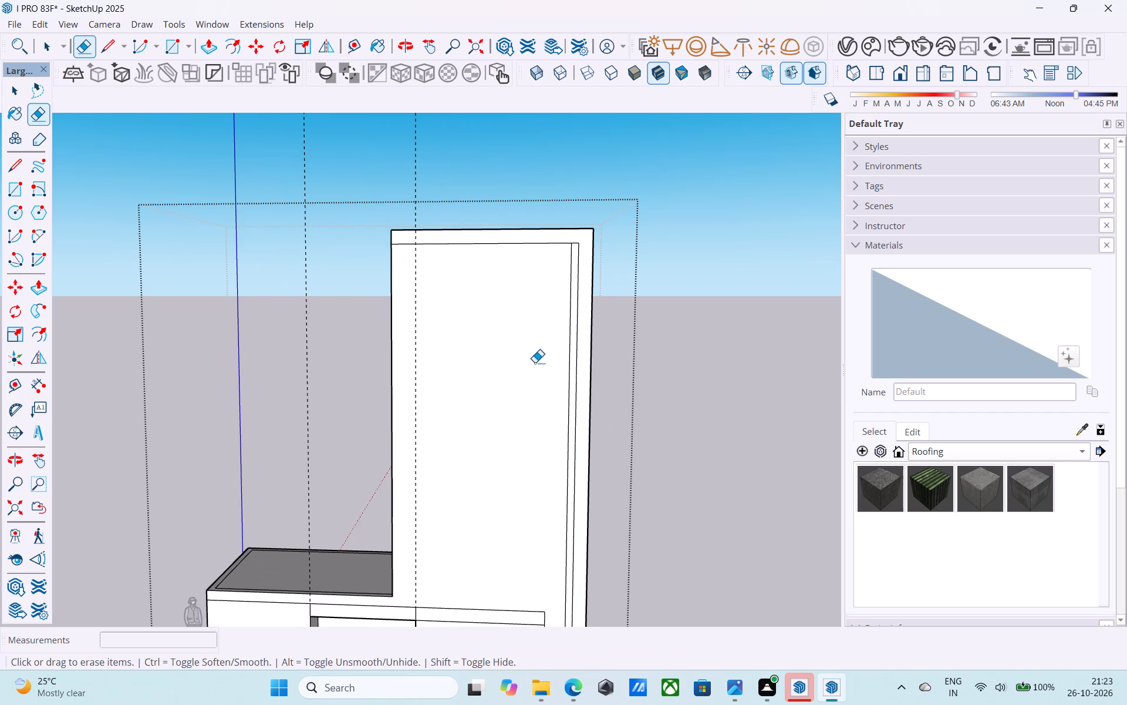
{"action": "key", "text": "ctrl+z"}
Save the model.
{"action": "key", "text": "space"}
{"action": "key", "text": "ctrl+s"}
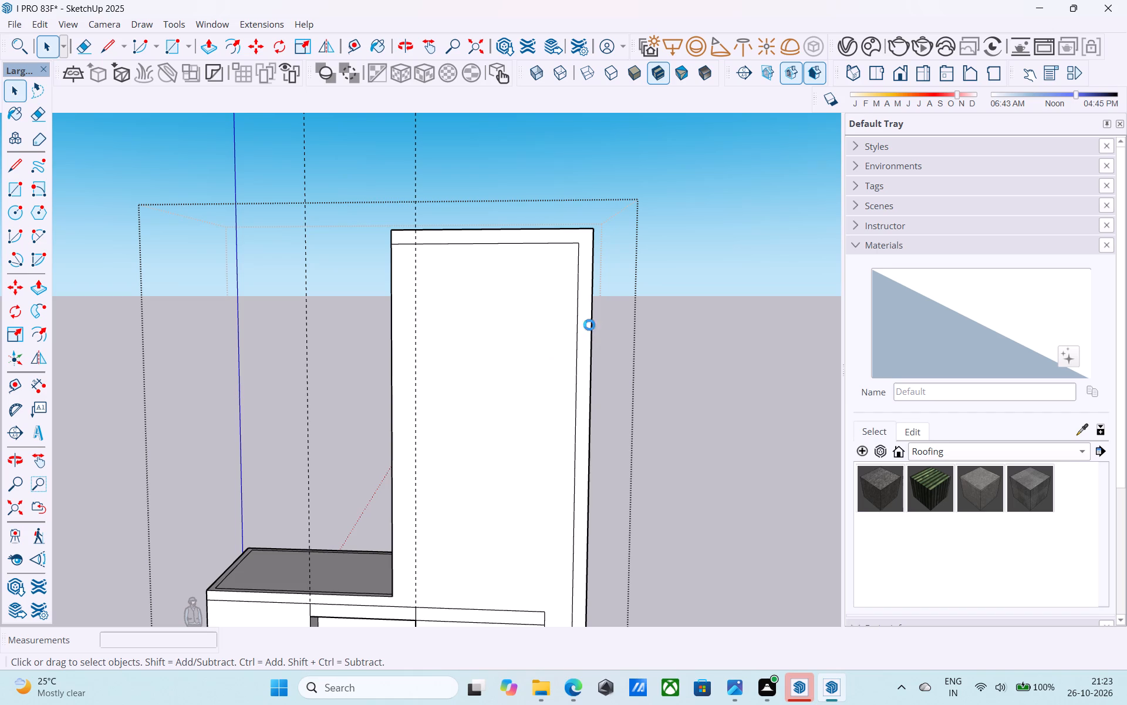
Draw a 1' line across the top border band, 3' along the top edge from the tower front's outer upper corner.
{"action": "left_click", "coordinate": [586, 323]}
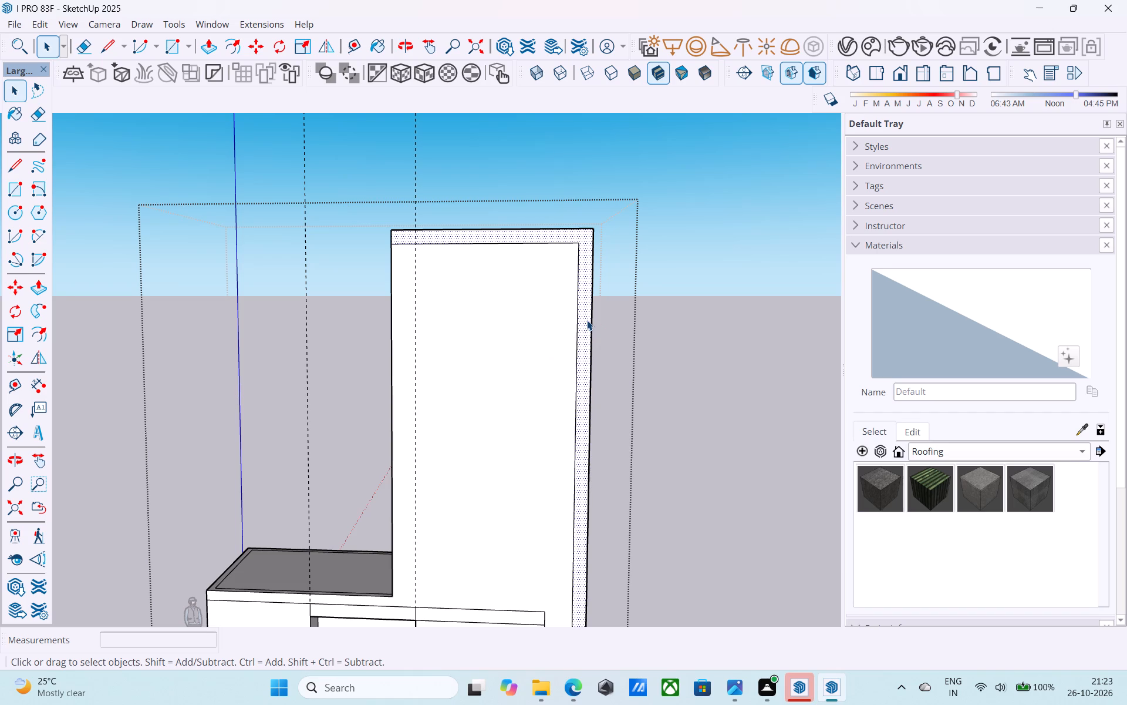
{"action": "key", "text": "l"}
{"action": "middle_click_drag", "start_coordinate": [587, 320], "coordinate": [561, 410]}
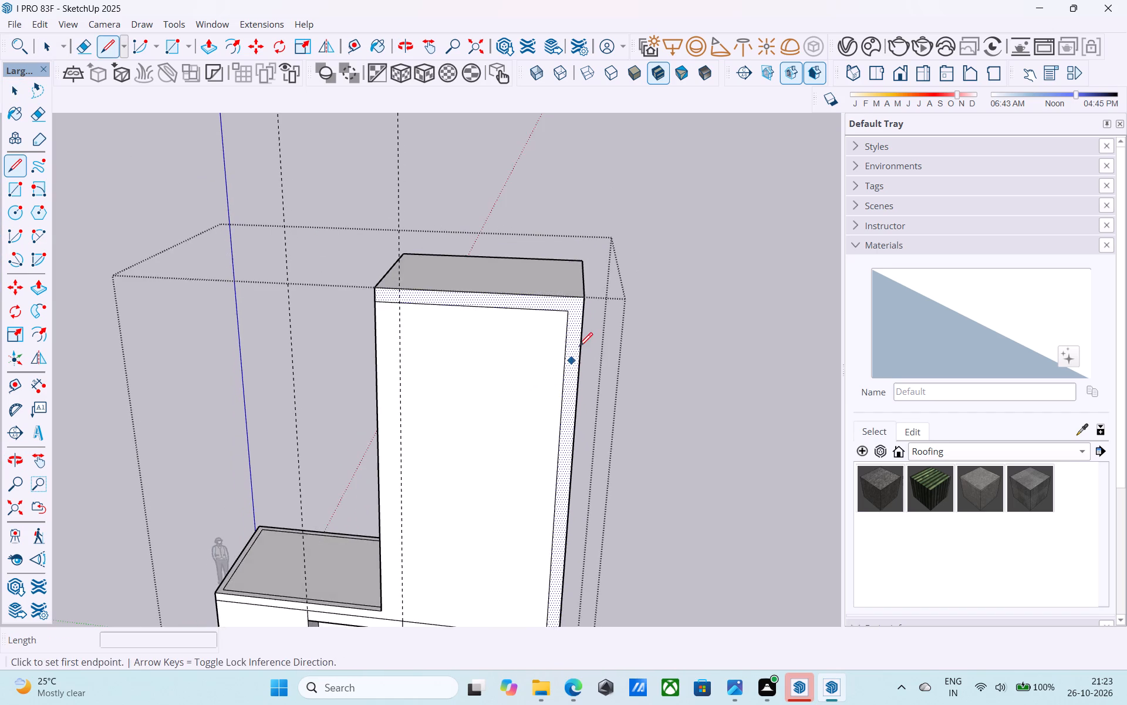
{"action": "scroll", "coordinate": [580, 344], "scroll_direction": "up", "scroll_amount": 2}
{"action": "middle_click_drag", "start_coordinate": [580, 343], "coordinate": [498, 369]}
{"action": "scroll", "coordinate": [487, 355], "scroll_direction": "up", "scroll_amount": 4}
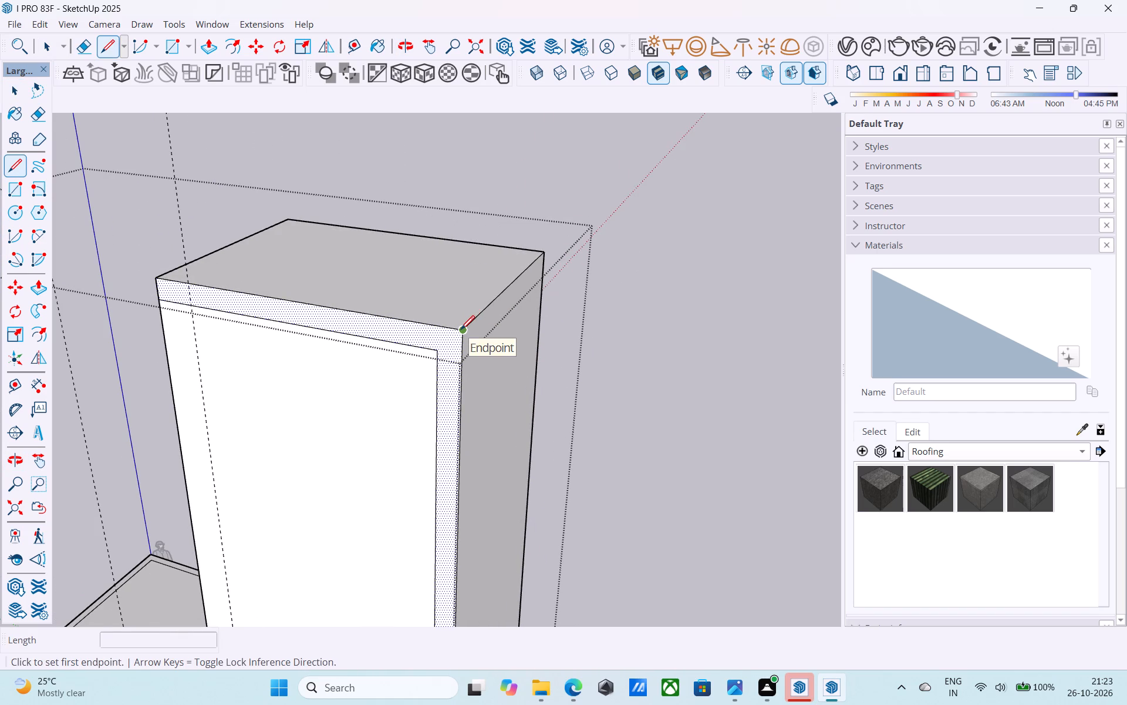
{"action": "scroll", "coordinate": [460, 335], "scroll_direction": "up", "scroll_amount": 5}
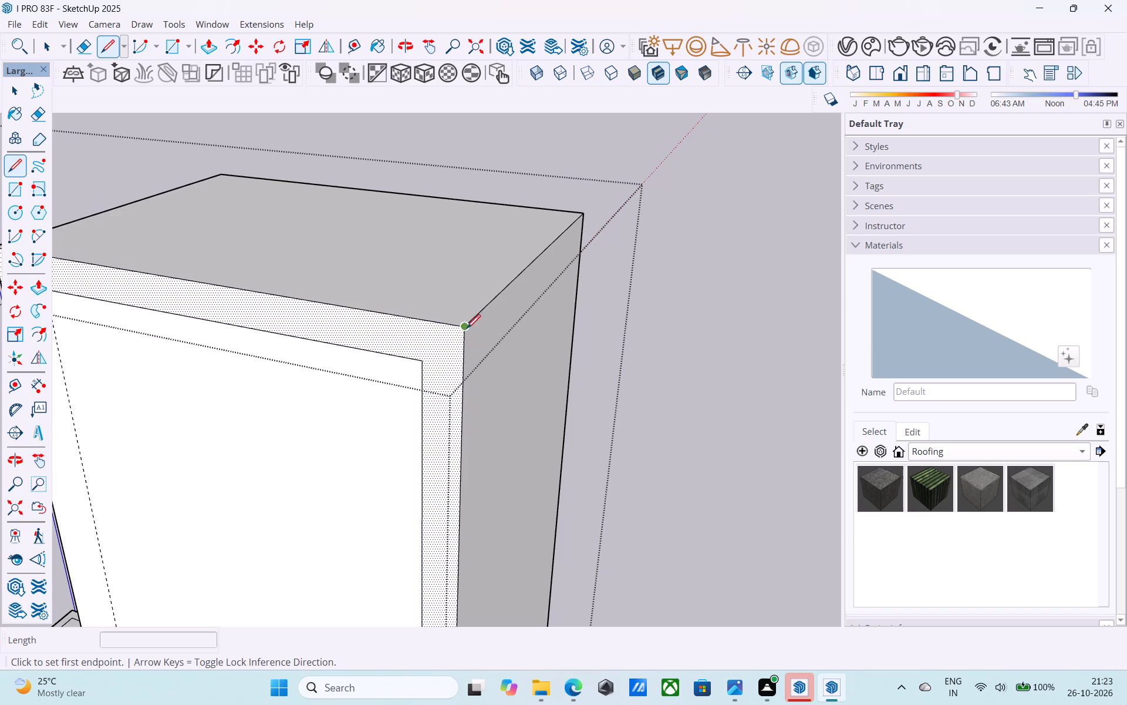
{"action": "left_click", "coordinate": [467, 329]}
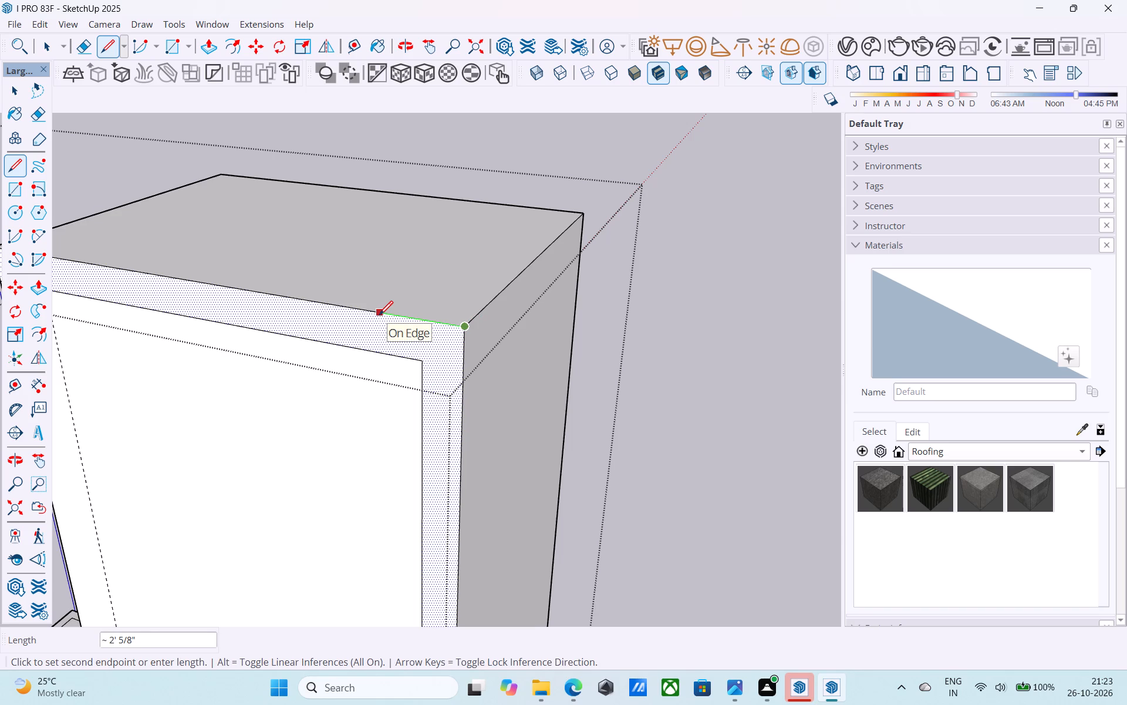
{"action": "type", "text": "3'"}
{"action": "key", "text": "Return"}
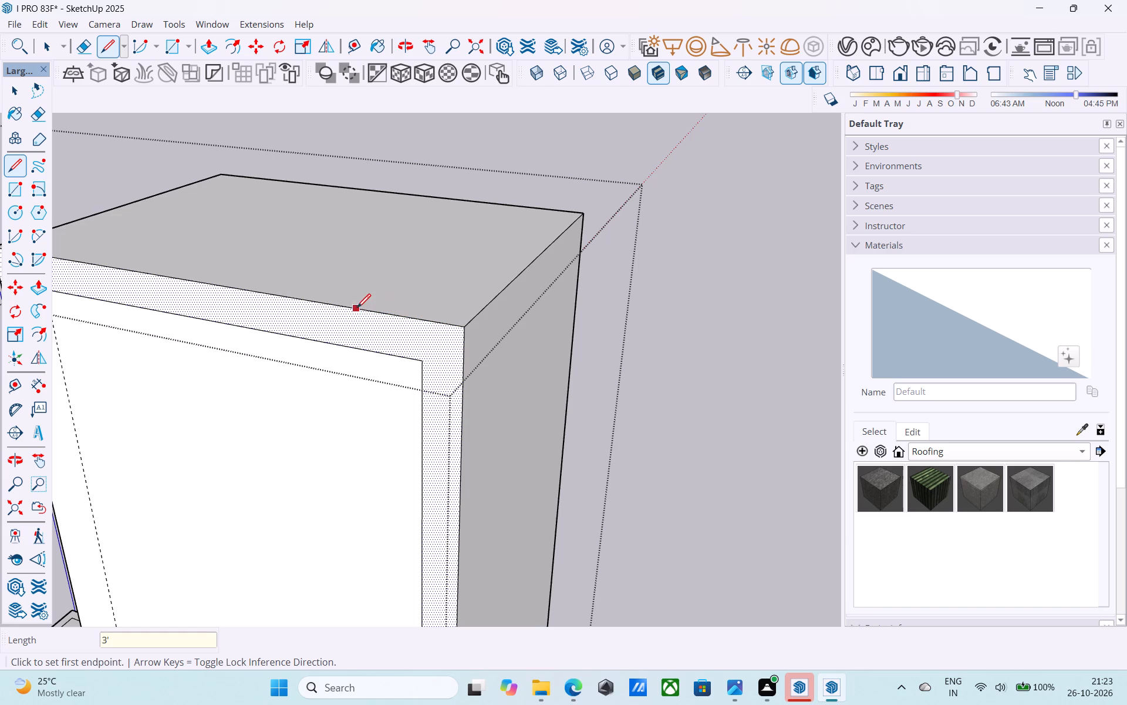
{"action": "left_click", "coordinate": [341, 305]}
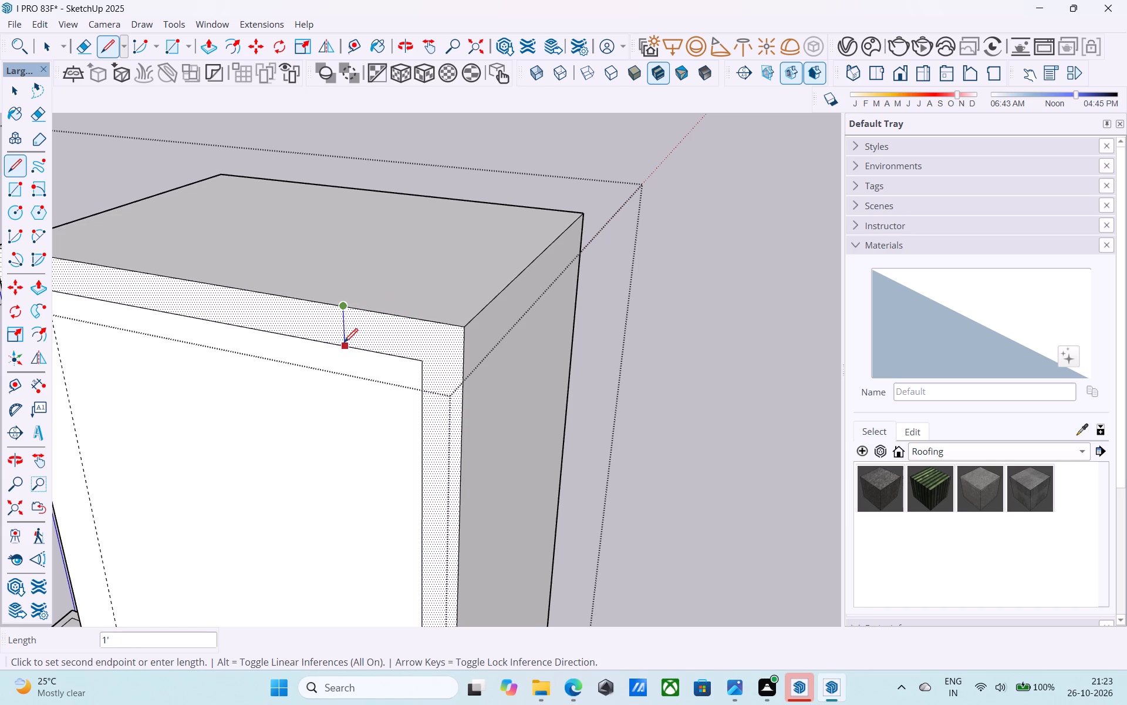
{"action": "left_click", "coordinate": [344, 344]}
Draw a 1' line across the vertical border band, about 3' down the tower's outer front edge from the same corner.
{"action": "left_click", "coordinate": [466, 332]}
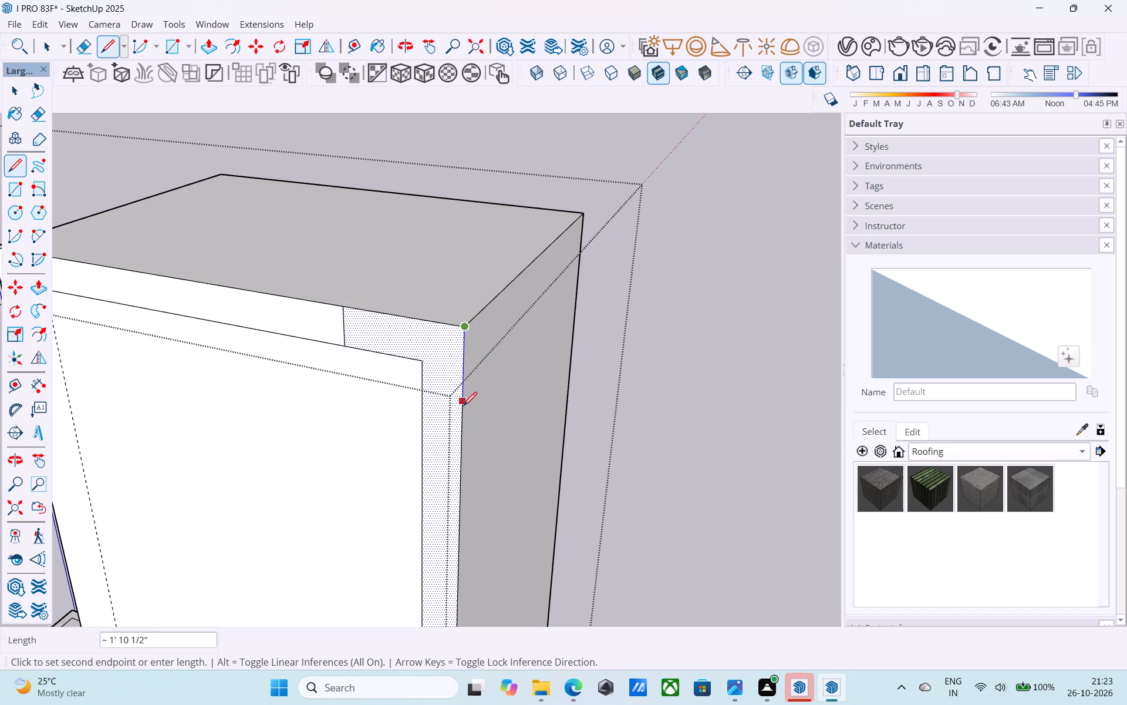
{"action": "left_click", "coordinate": [461, 450]}
{"action": "left_click", "coordinate": [455, 448]}
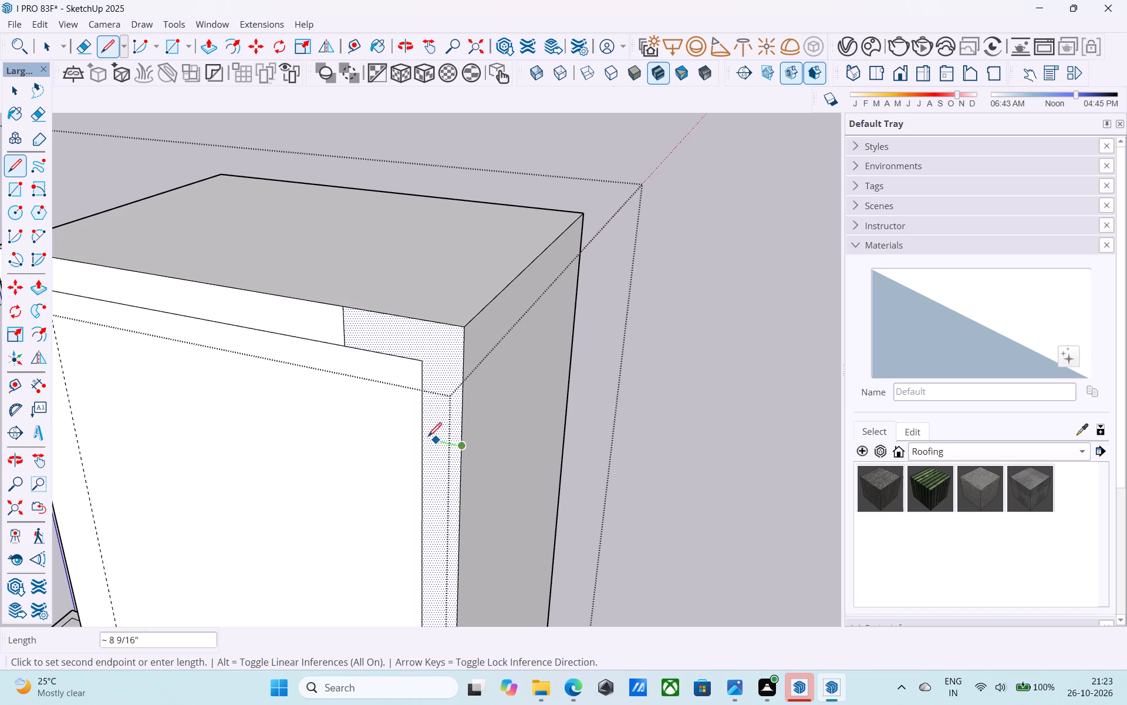
{"action": "left_click", "coordinate": [422, 436]}
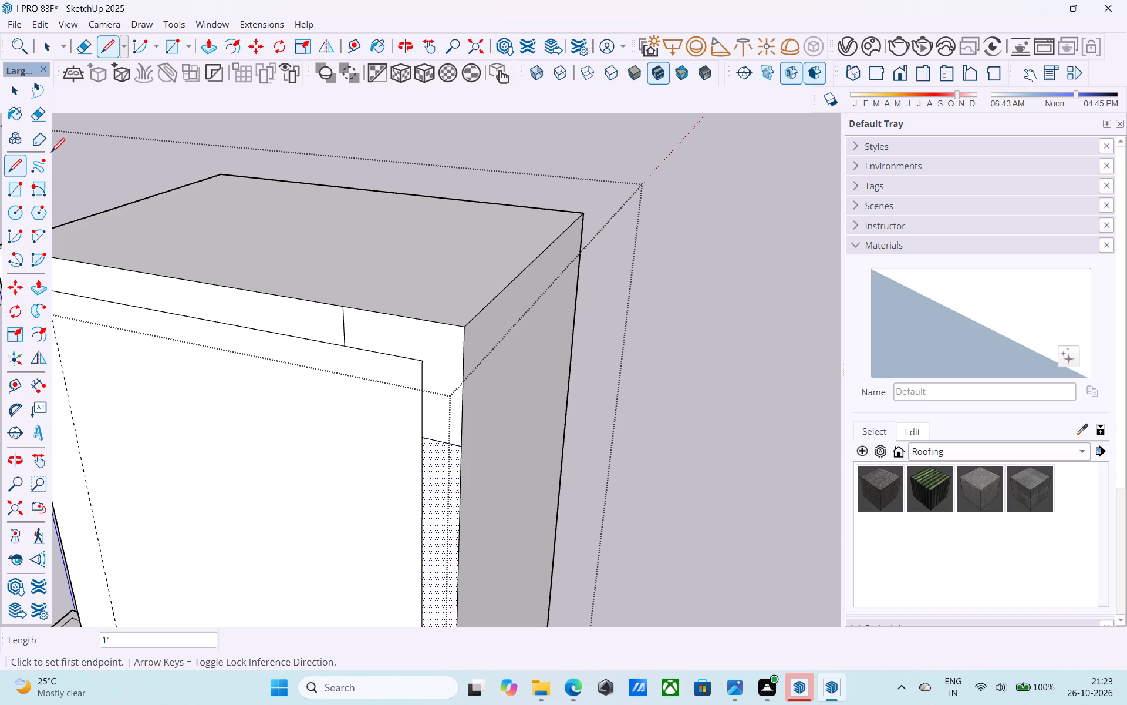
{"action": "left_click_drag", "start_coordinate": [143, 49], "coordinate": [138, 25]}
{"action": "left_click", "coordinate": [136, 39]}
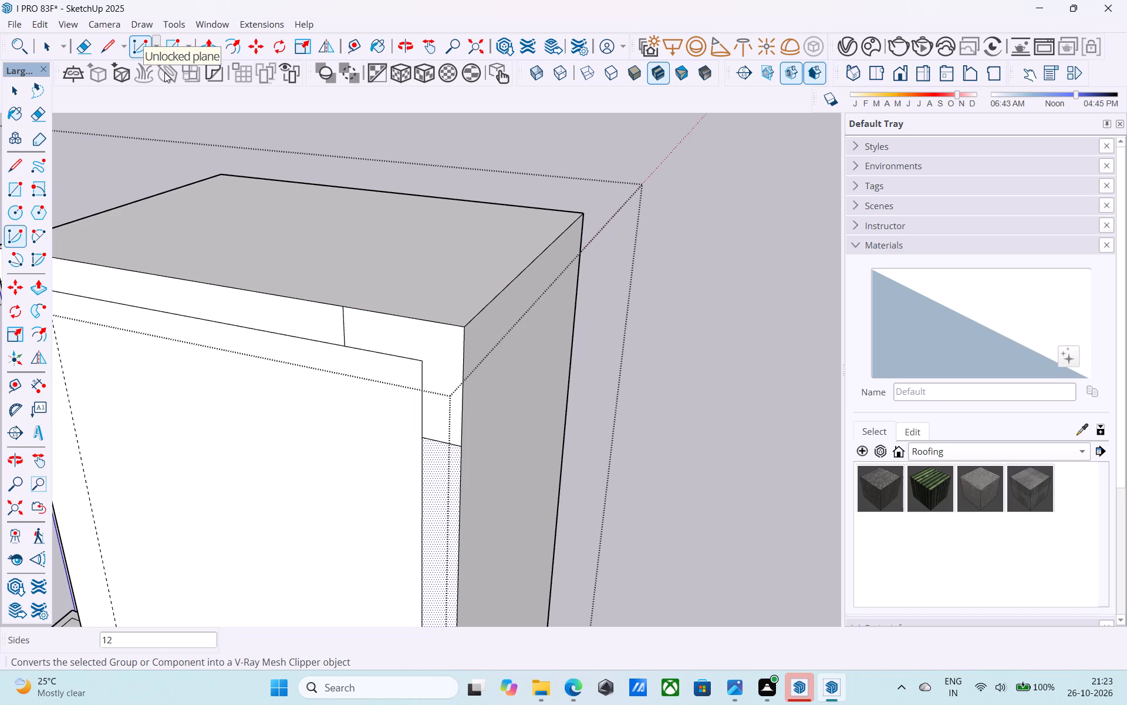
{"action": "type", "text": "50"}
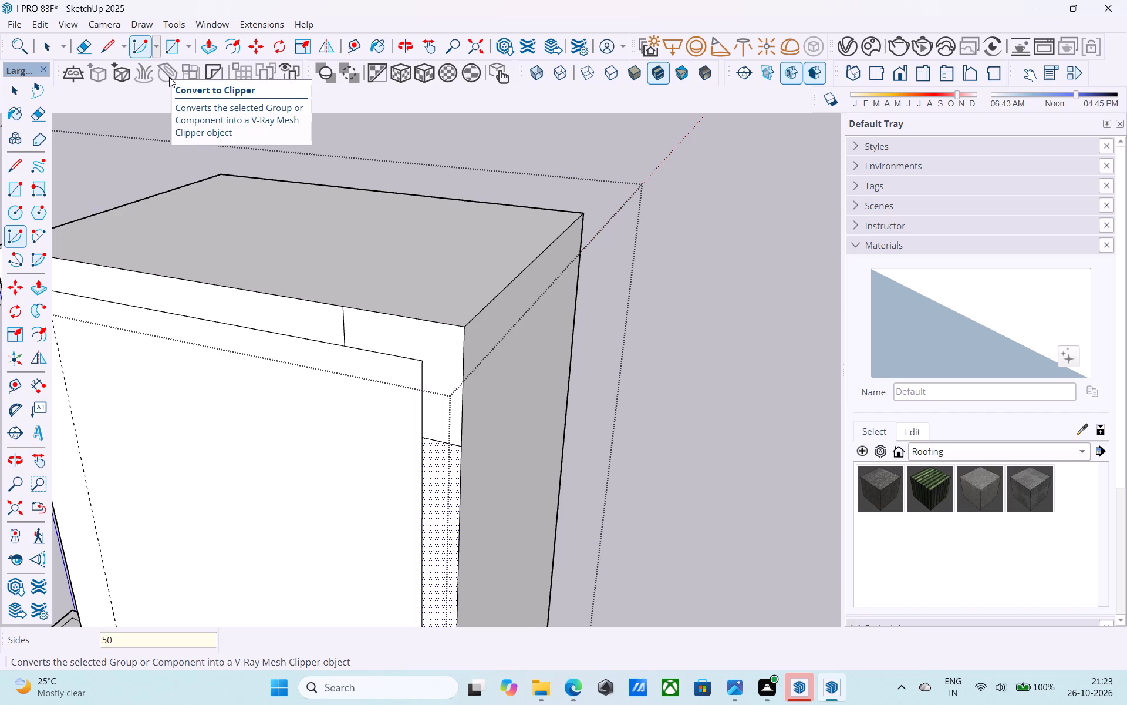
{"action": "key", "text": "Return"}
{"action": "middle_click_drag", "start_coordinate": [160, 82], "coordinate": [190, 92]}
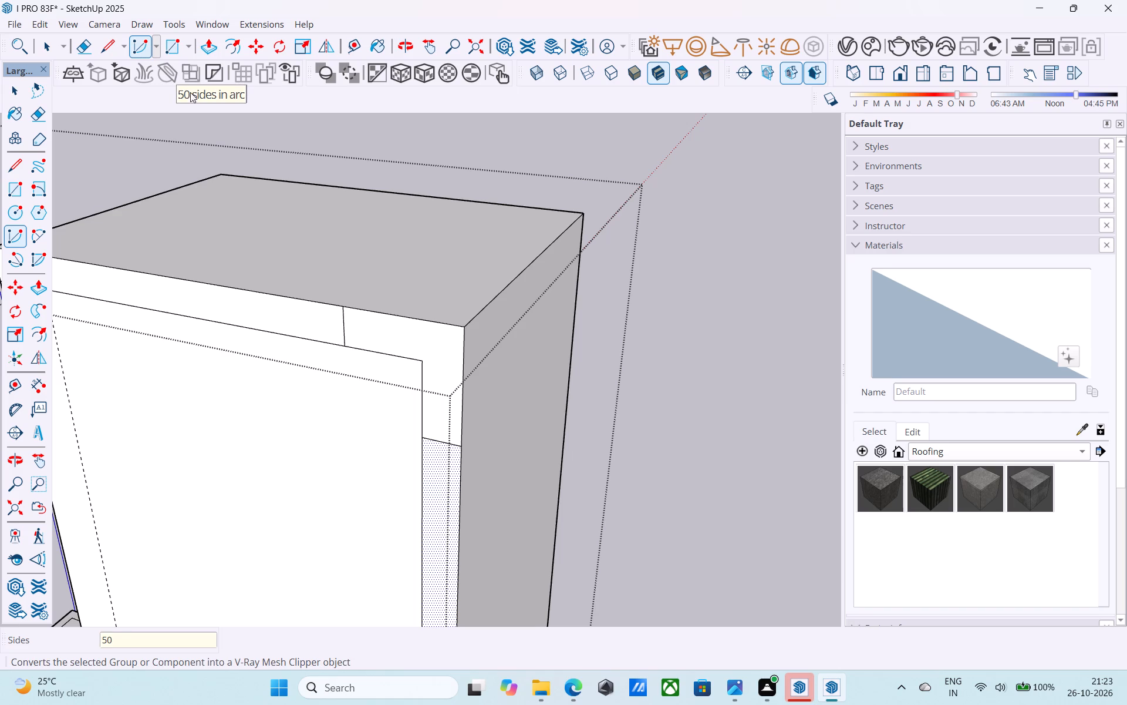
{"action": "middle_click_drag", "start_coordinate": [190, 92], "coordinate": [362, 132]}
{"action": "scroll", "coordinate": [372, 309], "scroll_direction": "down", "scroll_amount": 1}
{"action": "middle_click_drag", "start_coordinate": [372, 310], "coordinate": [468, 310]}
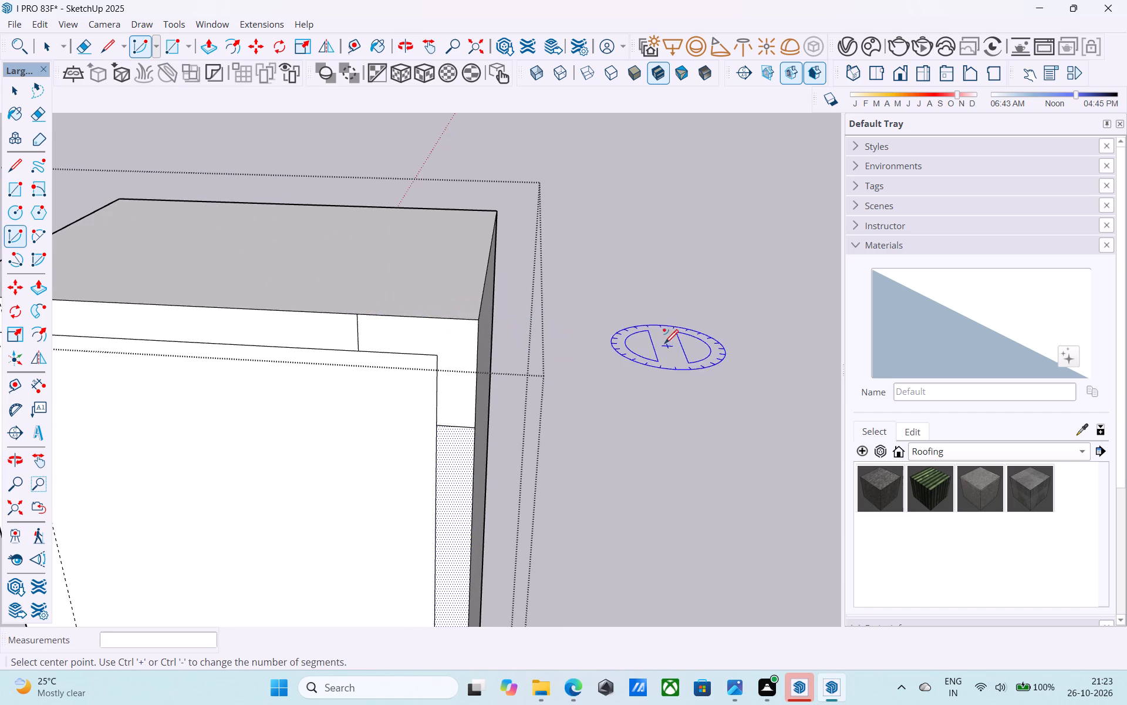
Set the 2 Point Arc tool to 50 sides.
{"action": "key", "text": "a"}
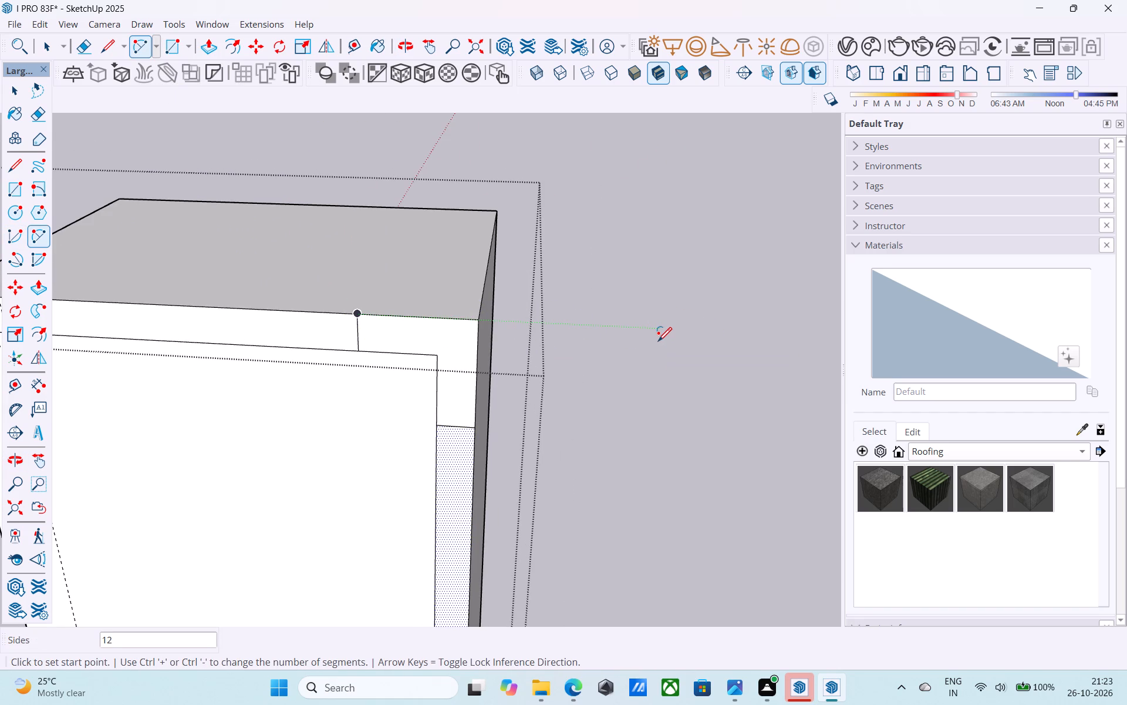
{"action": "type", "text": "50"}
{"action": "key", "text": "Return"}
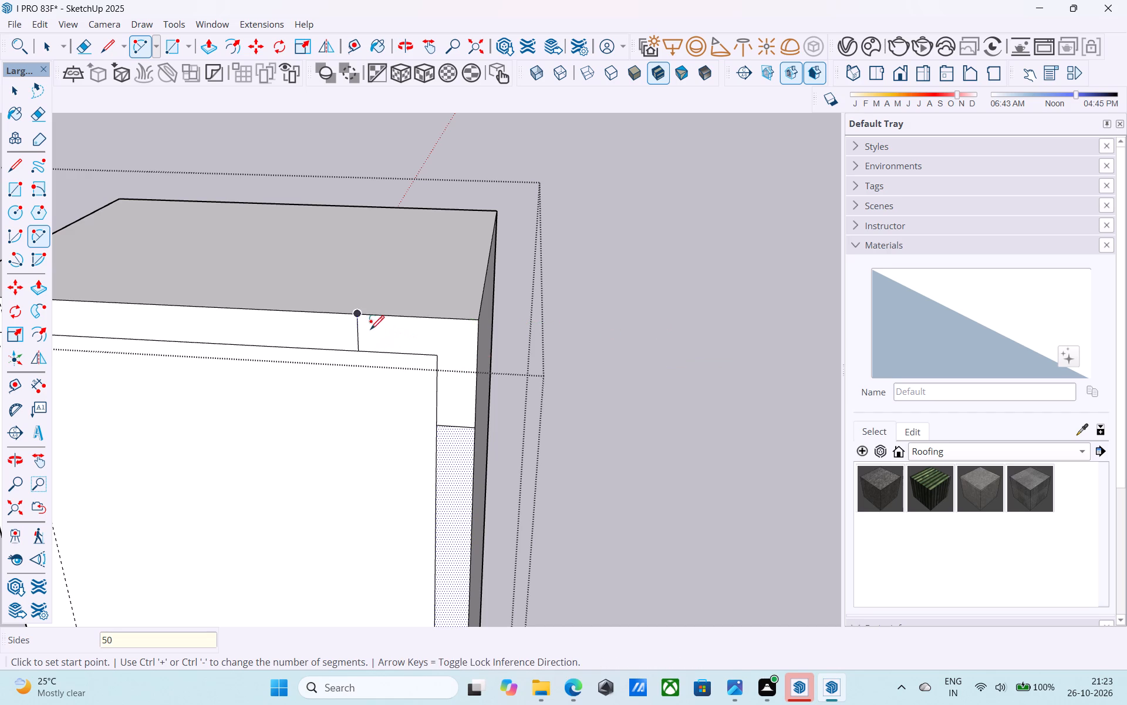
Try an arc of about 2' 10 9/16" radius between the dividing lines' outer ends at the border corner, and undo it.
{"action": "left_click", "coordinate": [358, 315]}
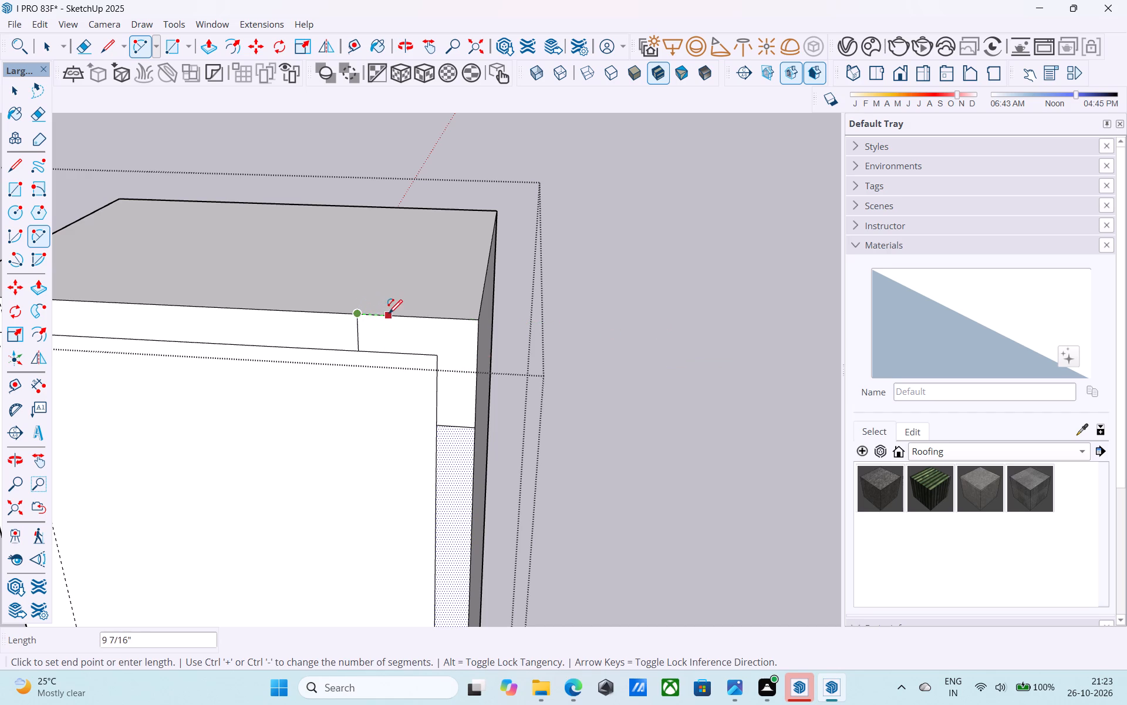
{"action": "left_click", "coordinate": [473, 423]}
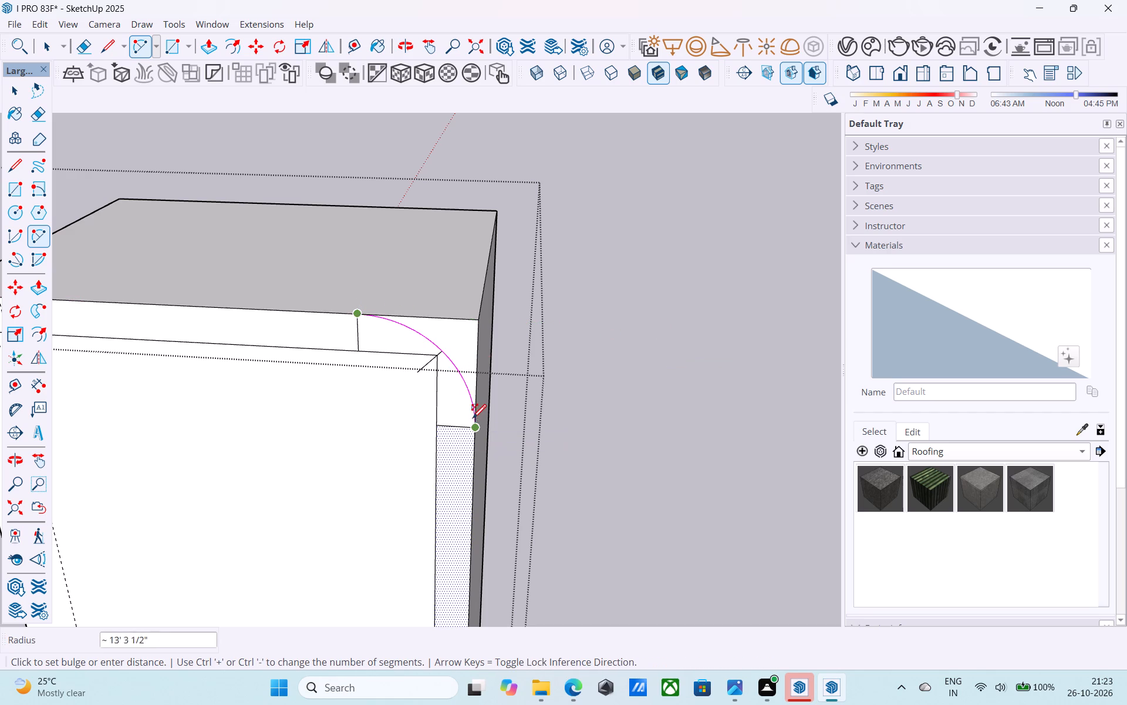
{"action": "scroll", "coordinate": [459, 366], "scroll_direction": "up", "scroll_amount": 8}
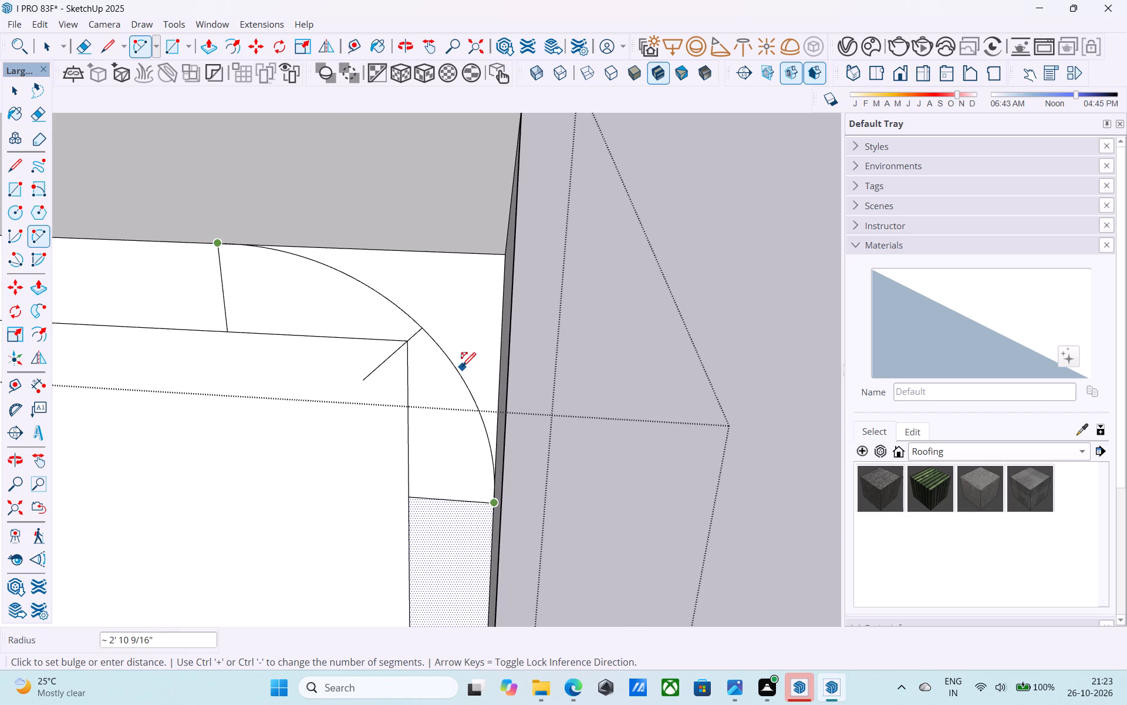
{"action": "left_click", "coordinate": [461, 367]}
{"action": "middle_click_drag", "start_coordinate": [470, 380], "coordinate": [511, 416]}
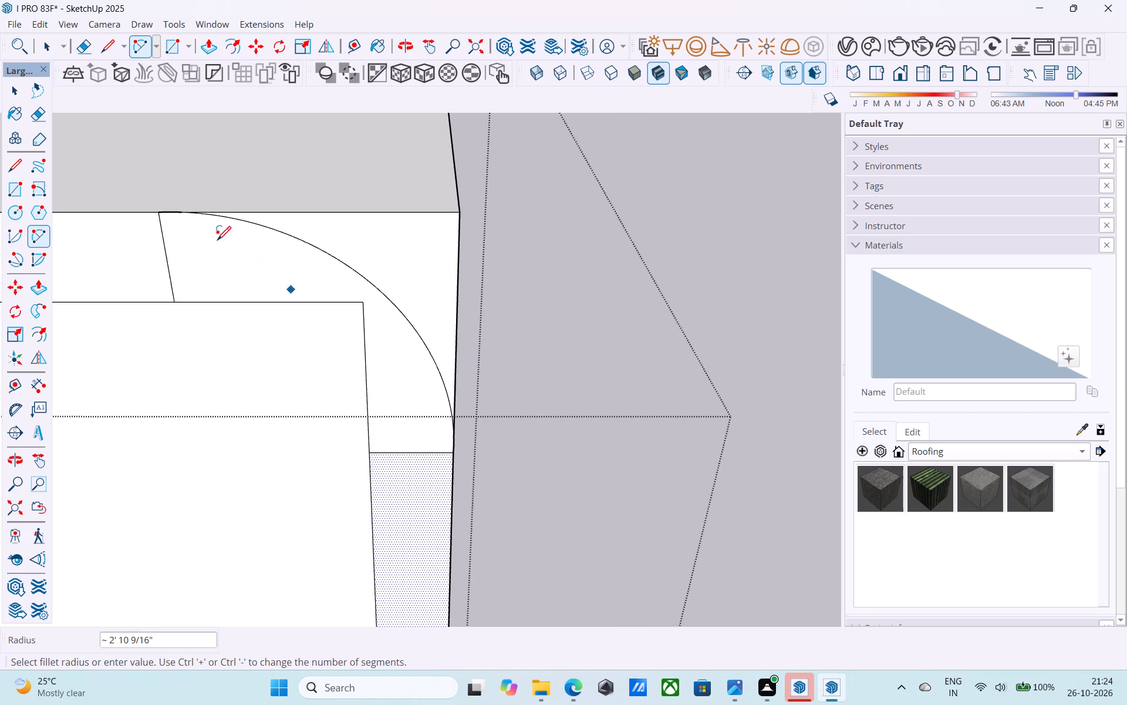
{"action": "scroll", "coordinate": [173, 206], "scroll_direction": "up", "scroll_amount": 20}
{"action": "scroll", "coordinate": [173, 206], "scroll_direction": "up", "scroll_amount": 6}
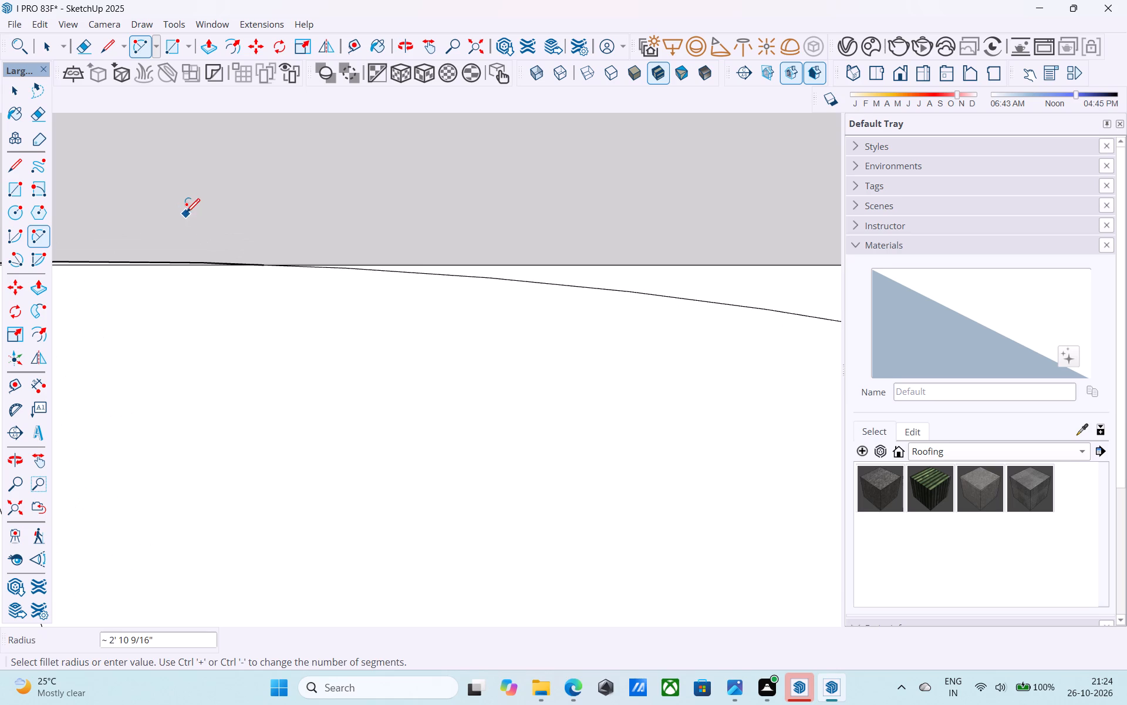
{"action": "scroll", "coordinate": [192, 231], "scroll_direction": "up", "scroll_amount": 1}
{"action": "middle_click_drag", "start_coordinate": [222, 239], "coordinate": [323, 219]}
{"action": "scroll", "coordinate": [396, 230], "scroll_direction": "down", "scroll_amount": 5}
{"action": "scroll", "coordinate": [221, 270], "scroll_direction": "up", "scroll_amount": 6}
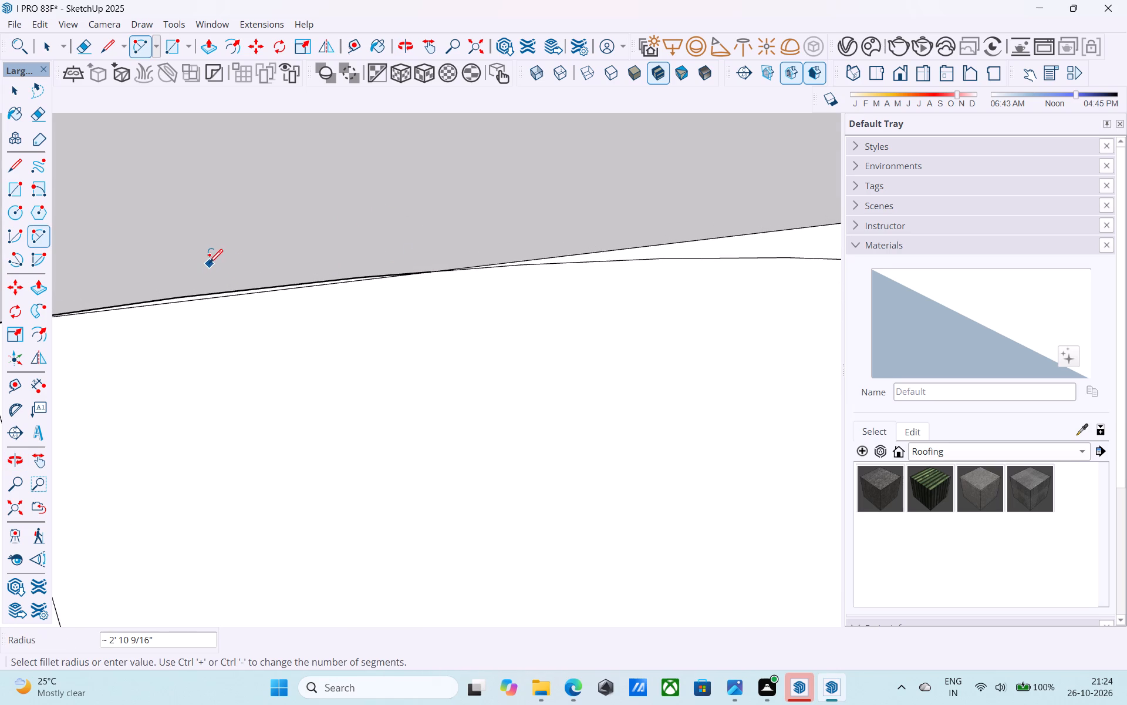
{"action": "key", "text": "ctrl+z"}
Draw a tangent arc, about 4' 3" end to end, joining the outer ends of the two dividing lines at the border corner.
{"action": "scroll", "coordinate": [213, 260], "scroll_direction": "down", "scroll_amount": 10}
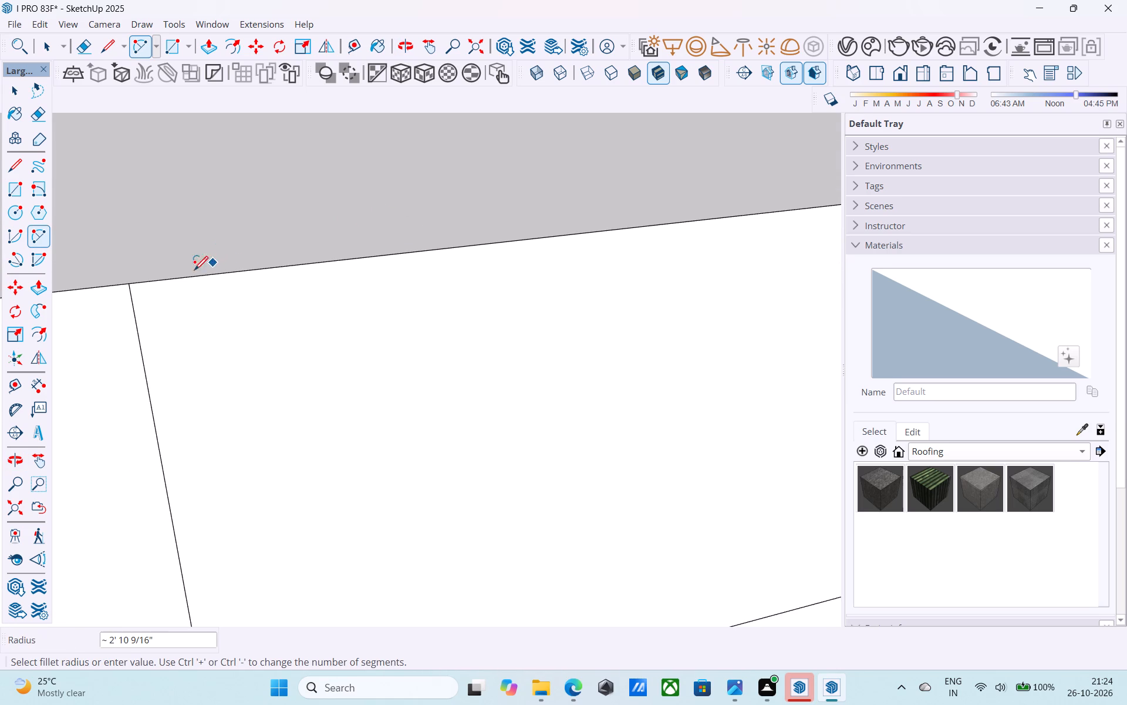
{"action": "left_click", "coordinate": [130, 283]}
{"action": "scroll", "coordinate": [130, 282], "scroll_direction": "down", "scroll_amount": 19}
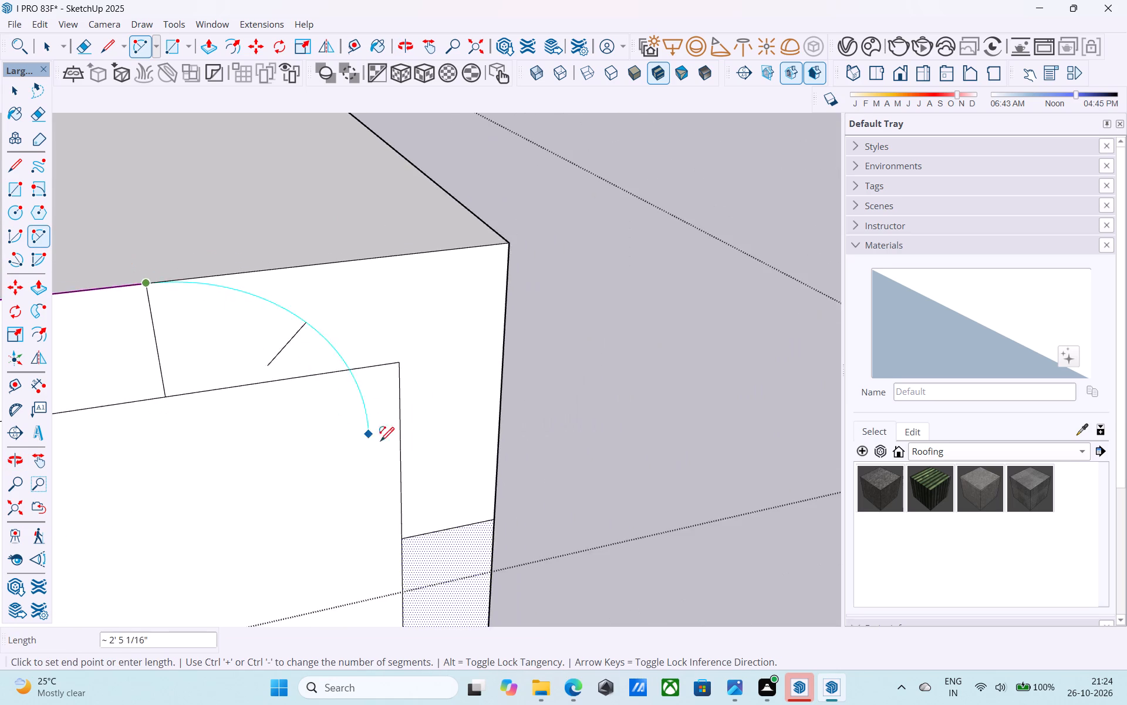
{"action": "scroll", "coordinate": [404, 458], "scroll_direction": "down", "scroll_amount": 1}
{"action": "left_click", "coordinate": [481, 516]}
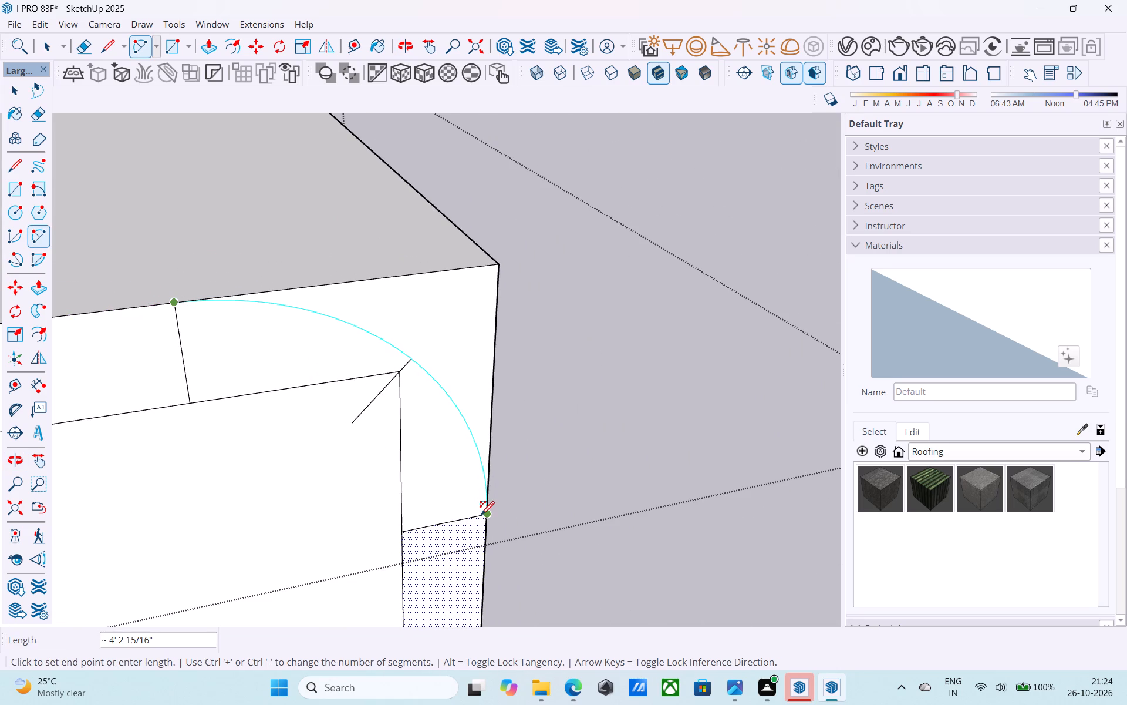
{"action": "left_click", "coordinate": [481, 516]}
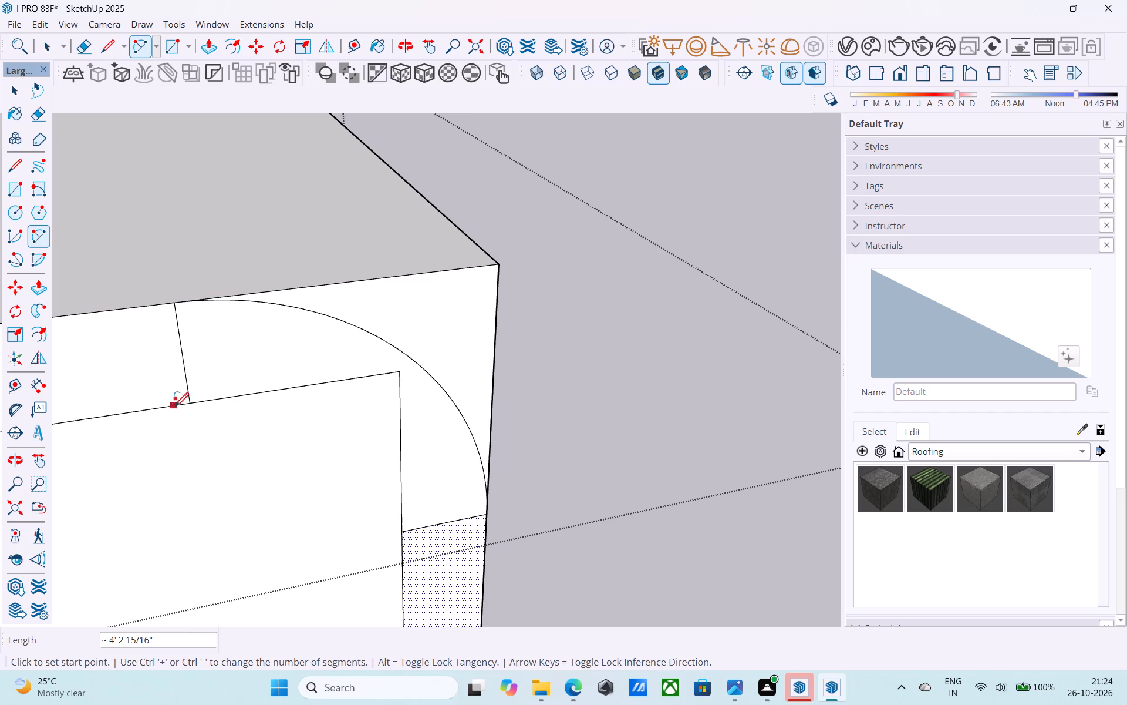
Draw a tangent arc, about 2' 10" end to end, joining the inner ends of the two dividing lines at the border corner.
{"action": "left_click", "coordinate": [193, 408]}
{"action": "left_click", "coordinate": [402, 539]}
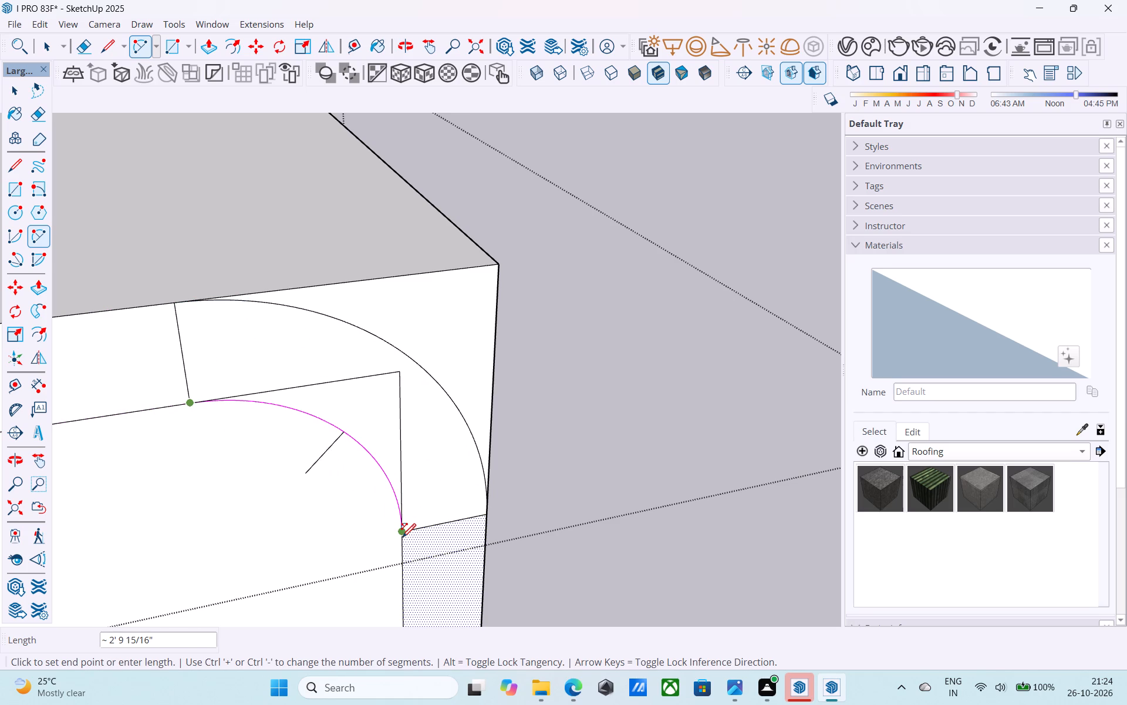
{"action": "left_click", "coordinate": [402, 539]}
Push the corner face outside the outer arc 10' 6" back through the tower's full depth to round its upper edge.
{"action": "key", "text": "e"}
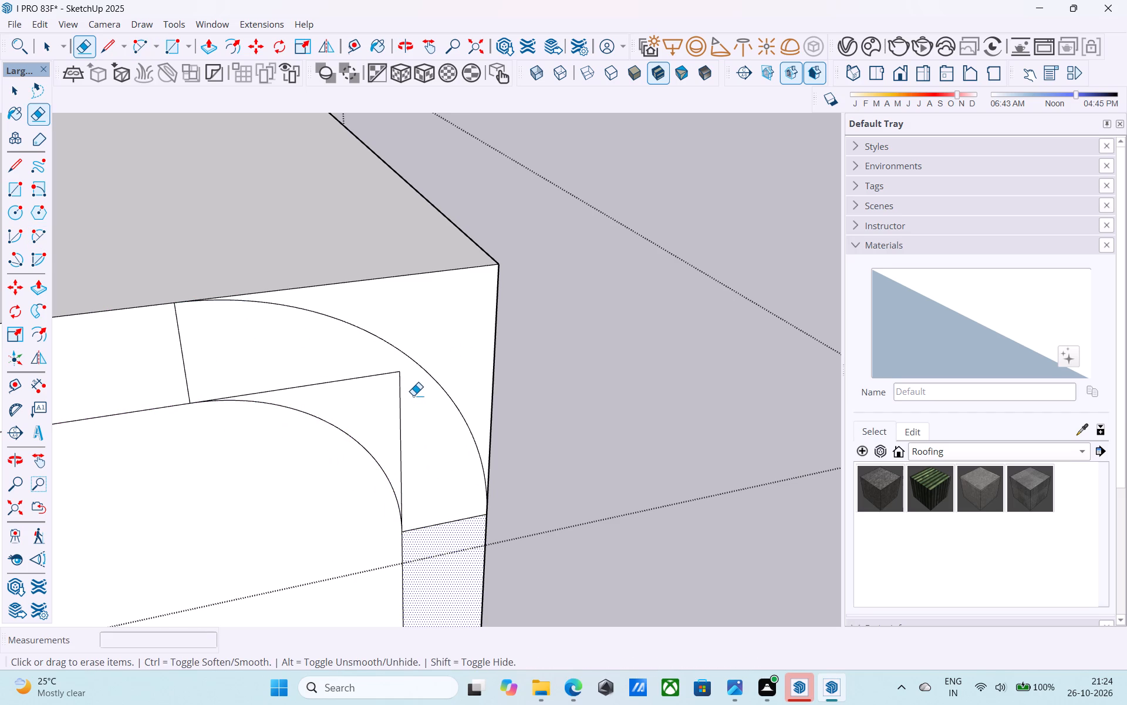
{"action": "middle_click_drag", "start_coordinate": [416, 401], "coordinate": [369, 260]}
{"action": "scroll", "coordinate": [380, 257], "scroll_direction": "down", "scroll_amount": 4}
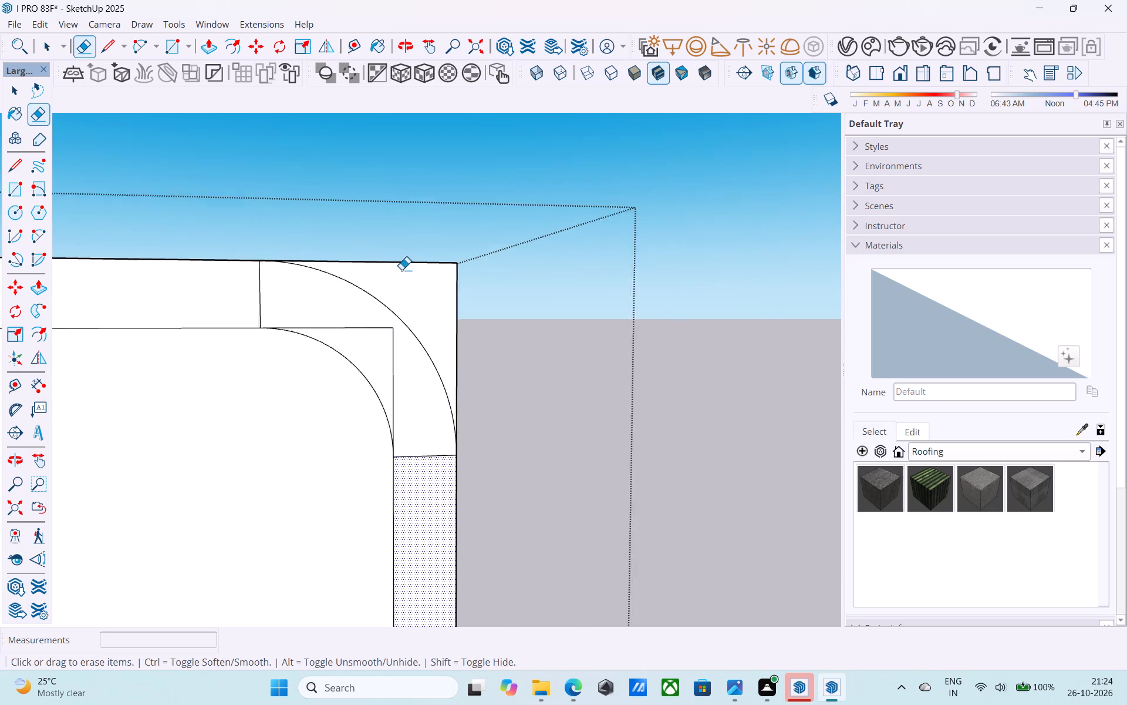
{"action": "scroll", "coordinate": [401, 270], "scroll_direction": "down", "scroll_amount": 4}
{"action": "middle_click_drag", "start_coordinate": [410, 287], "coordinate": [291, 381]}
{"action": "scroll", "coordinate": [356, 346], "scroll_direction": "up", "scroll_amount": 1}
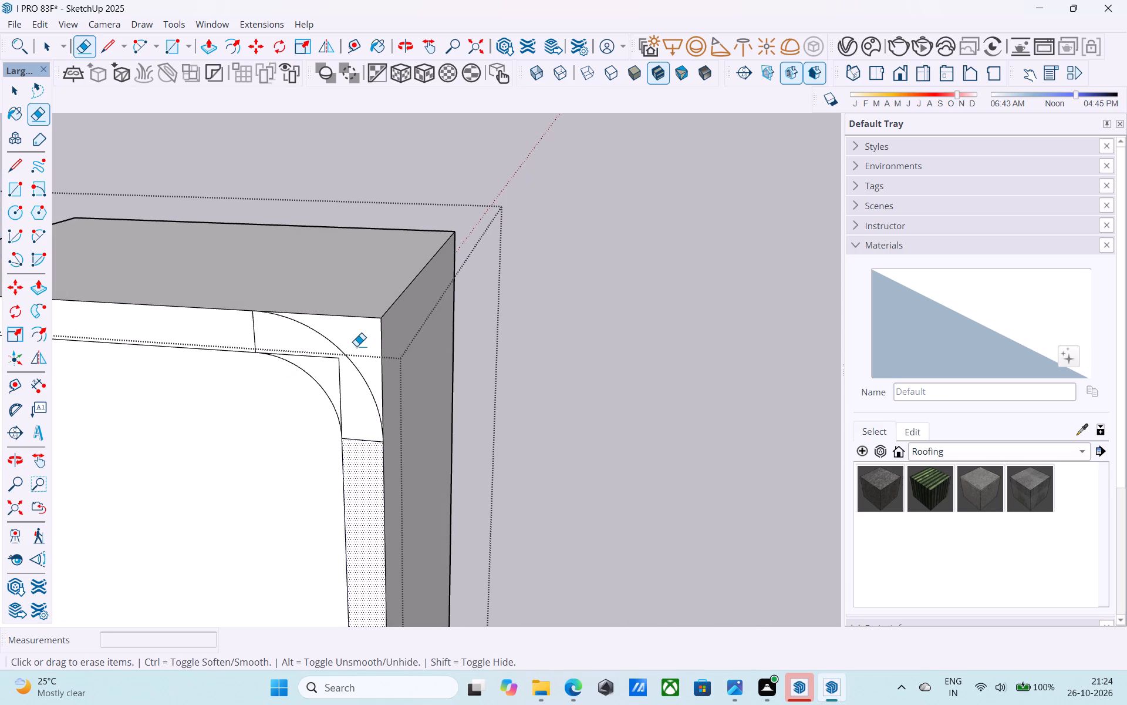
{"action": "key", "text": "space"}
{"action": "left_click", "coordinate": [356, 346]}
{"action": "key", "text": "p"}
{"action": "left_click", "coordinate": [356, 346]}
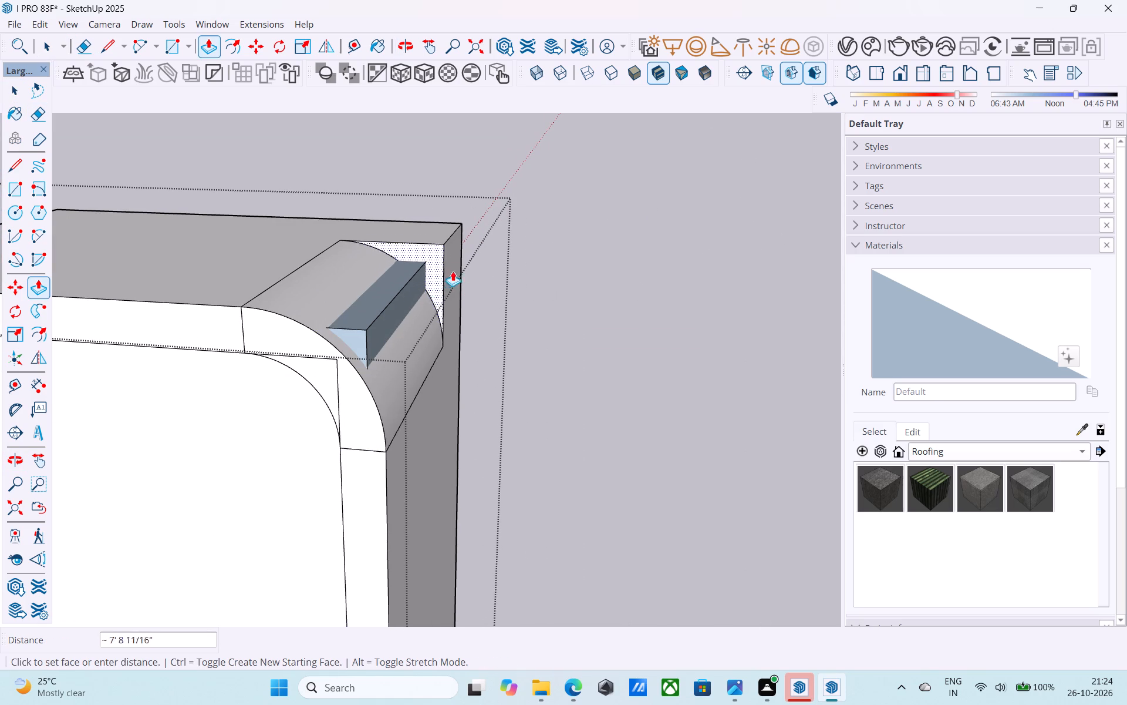
{"action": "left_click_drag", "start_coordinate": [481, 246], "coordinate": [494, 243]}
Push the top face of the leftover block on the tower's rounded edge down into the curve to remove it.
{"action": "scroll", "coordinate": [414, 350], "scroll_direction": "down", "scroll_amount": 2}
{"action": "middle_click_drag", "start_coordinate": [389, 371], "coordinate": [699, 239]}
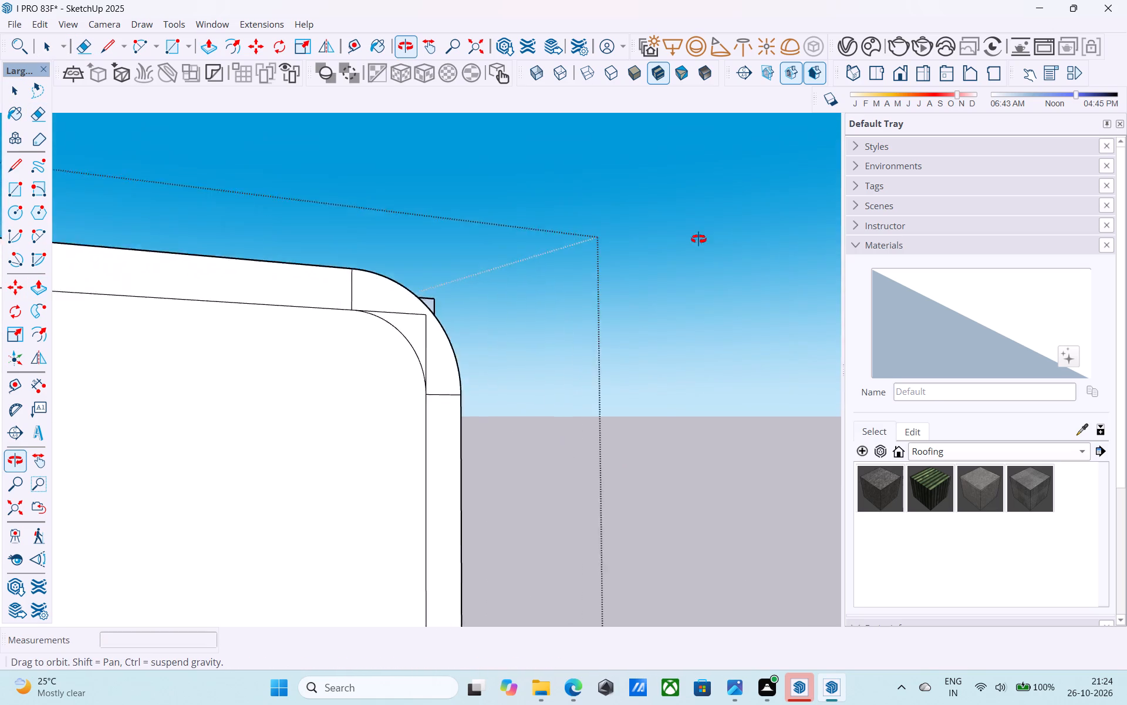
{"action": "middle_click_drag", "start_coordinate": [699, 239], "coordinate": [261, 432]}
{"action": "middle_click_drag", "start_coordinate": [398, 330], "coordinate": [475, 405]}
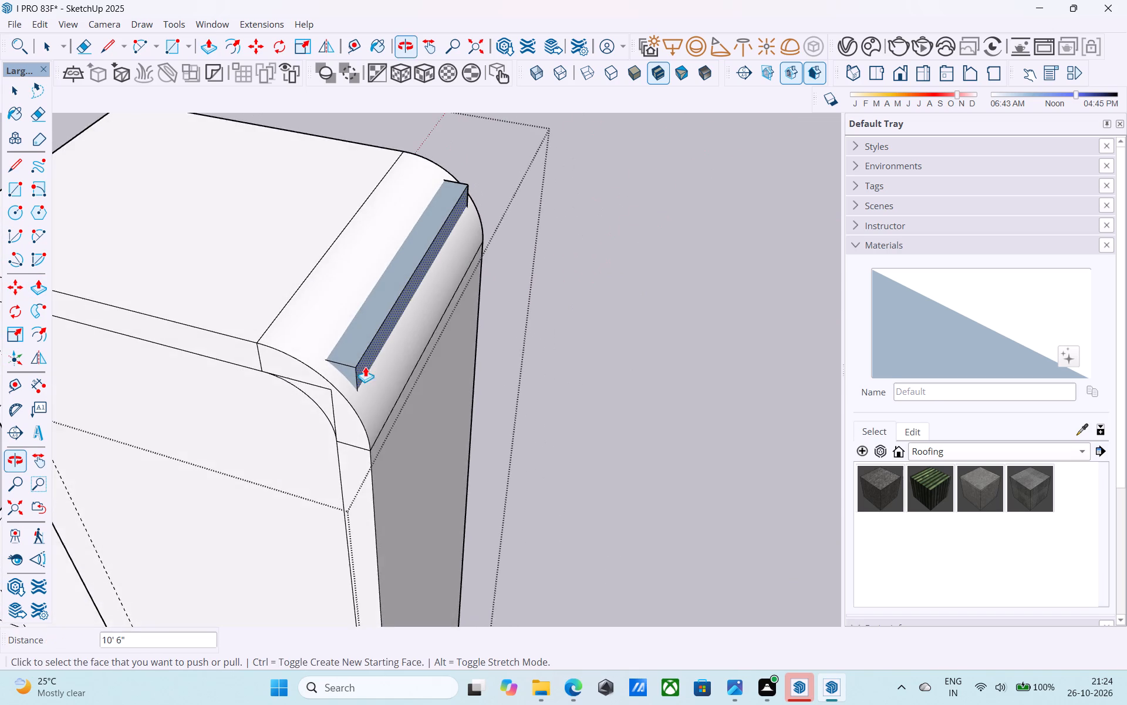
{"action": "scroll", "coordinate": [362, 362], "scroll_direction": "up", "scroll_amount": 7}
{"action": "key", "text": "space"}
{"action": "left_click", "coordinate": [356, 337]}
{"action": "key", "text": "p"}
{"action": "left_click", "coordinate": [356, 337]}
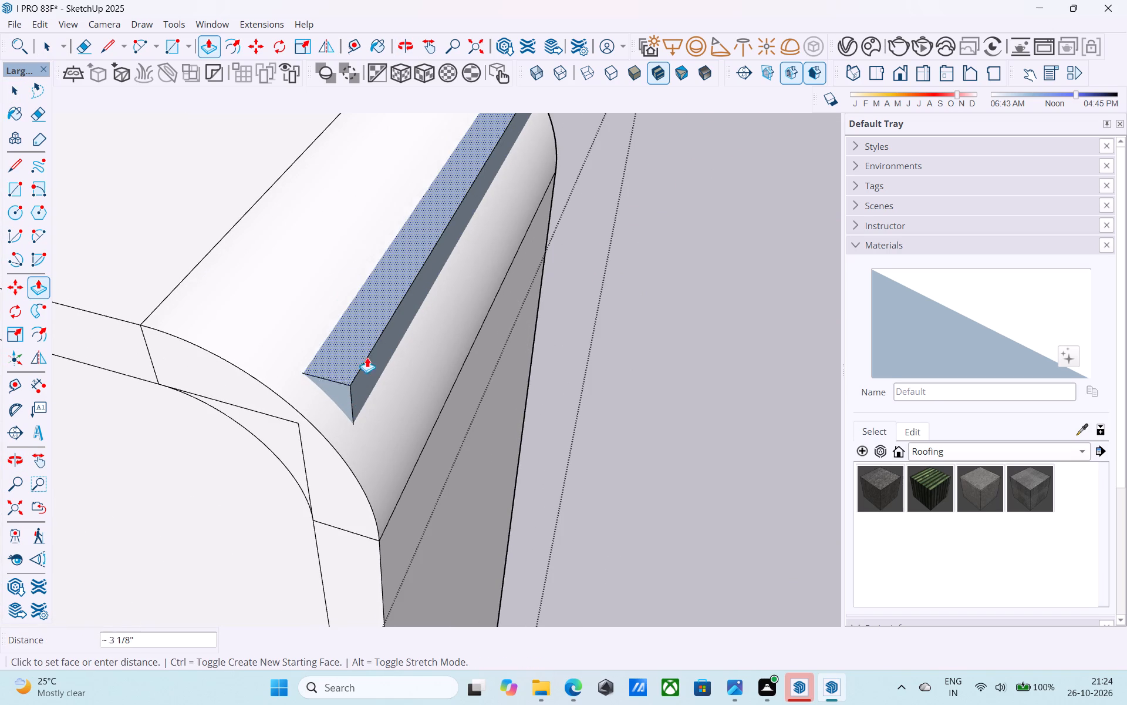
{"action": "left_click", "coordinate": [380, 392]}
{"action": "key", "text": "space"}
Erase the two square-corner border lines outside the inner arc on the tower front.
{"action": "scroll", "coordinate": [444, 355], "scroll_direction": "down", "scroll_amount": 11}
{"action": "middle_click_drag", "start_coordinate": [417, 382], "coordinate": [646, 234]}
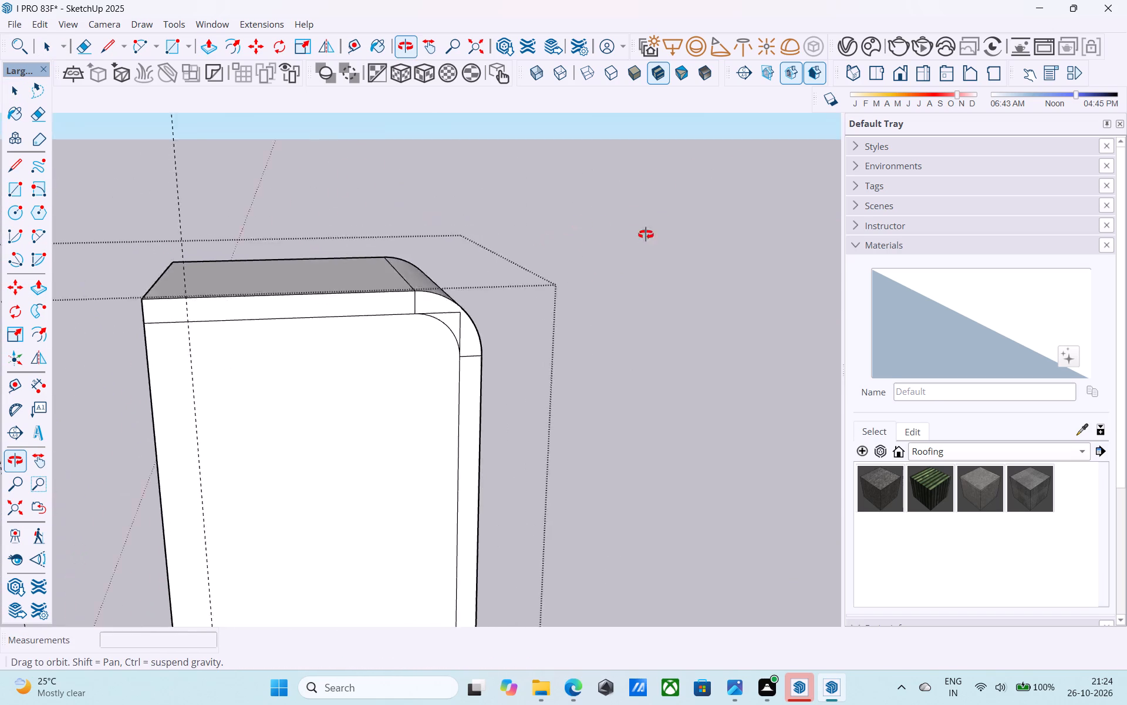
{"action": "middle_click_drag", "start_coordinate": [646, 234], "coordinate": [907, 277]}
{"action": "middle_click_drag", "start_coordinate": [435, 300], "coordinate": [171, 274]}
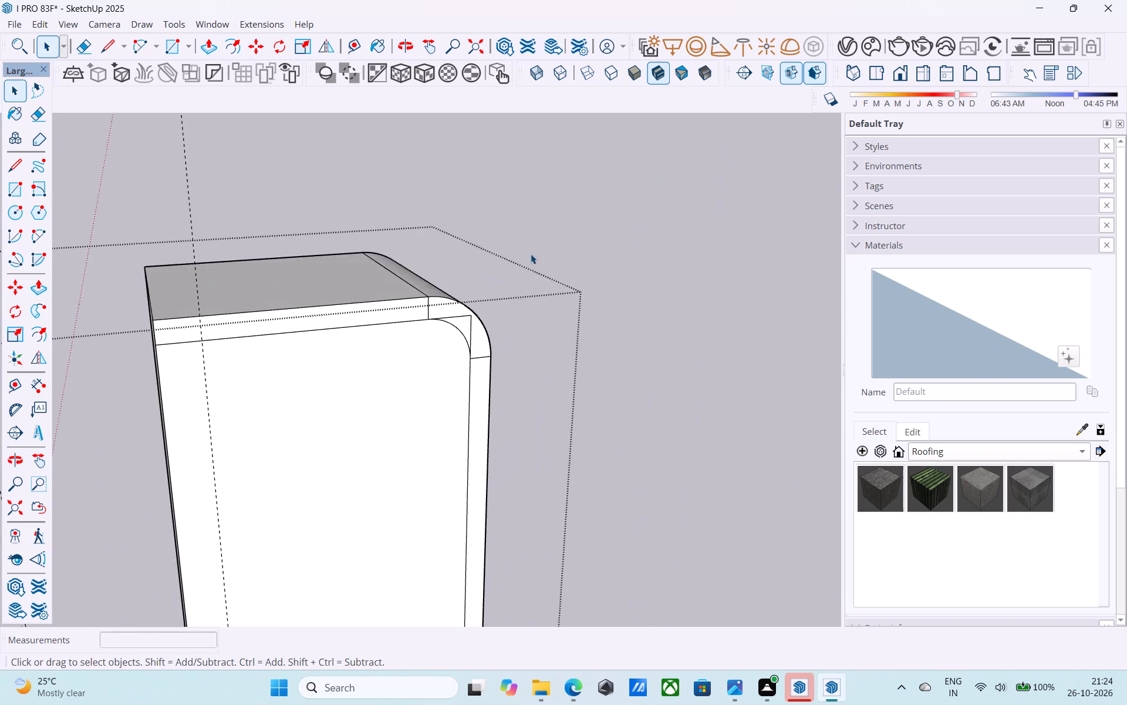
{"action": "scroll", "coordinate": [529, 258], "scroll_direction": "down", "scroll_amount": 4}
{"action": "middle_click_drag", "start_coordinate": [509, 290], "coordinate": [222, 304]}
{"action": "scroll", "coordinate": [407, 314], "scroll_direction": "up", "scroll_amount": 5}
{"action": "scroll", "coordinate": [491, 327], "scroll_direction": "up", "scroll_amount": 9}
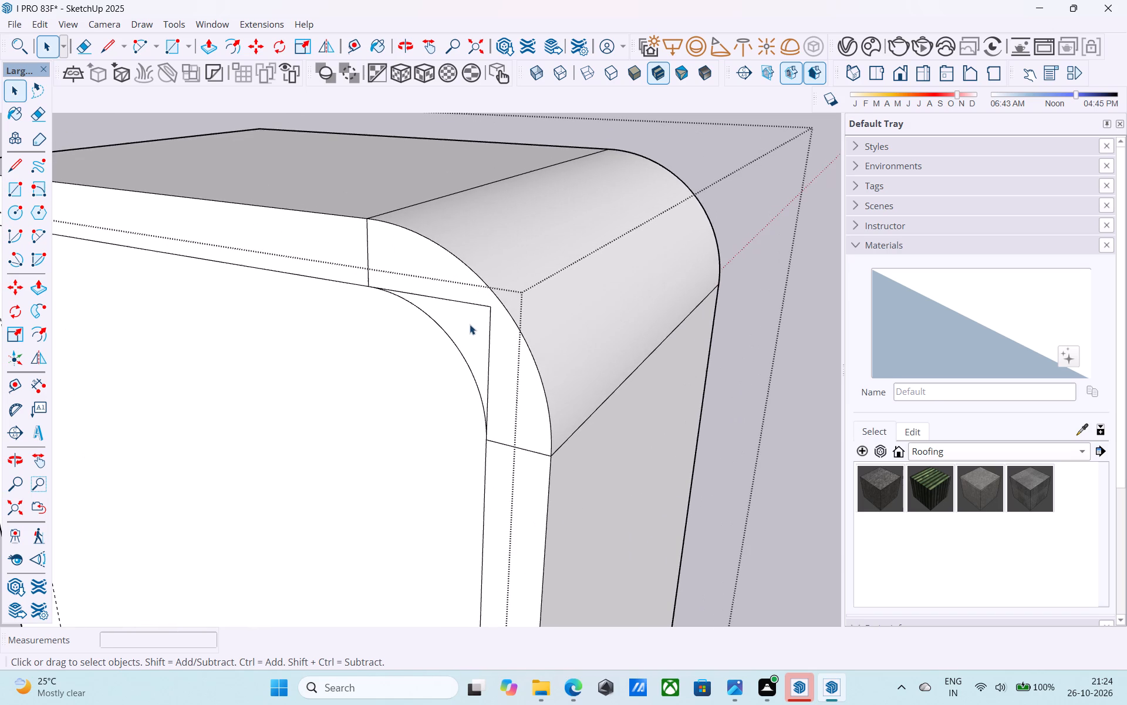
{"action": "key", "text": "e"}
{"action": "left_click_drag", "start_coordinate": [471, 320], "coordinate": [465, 305]}
{"action": "left_click", "coordinate": [473, 301]}
{"action": "left_click_drag", "start_coordinate": [472, 313], "coordinate": [490, 335]}
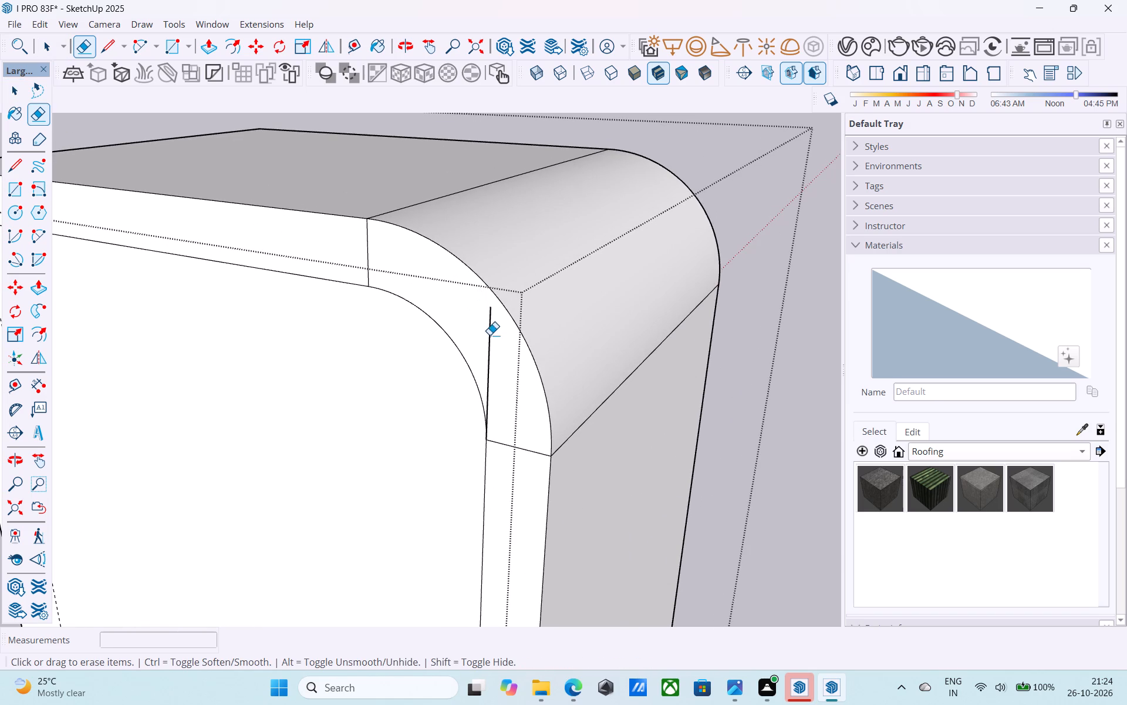
{"action": "left_click_drag", "start_coordinate": [490, 335], "coordinate": [492, 337]}
{"action": "key", "text": "space"}
Erase the two short dividing lines across the border band at the ends of the tower front's rounded corner.
{"action": "scroll", "coordinate": [467, 325], "scroll_direction": "down", "scroll_amount": 5}
{"action": "middle_click_drag", "start_coordinate": [469, 330], "coordinate": [604, 295]}
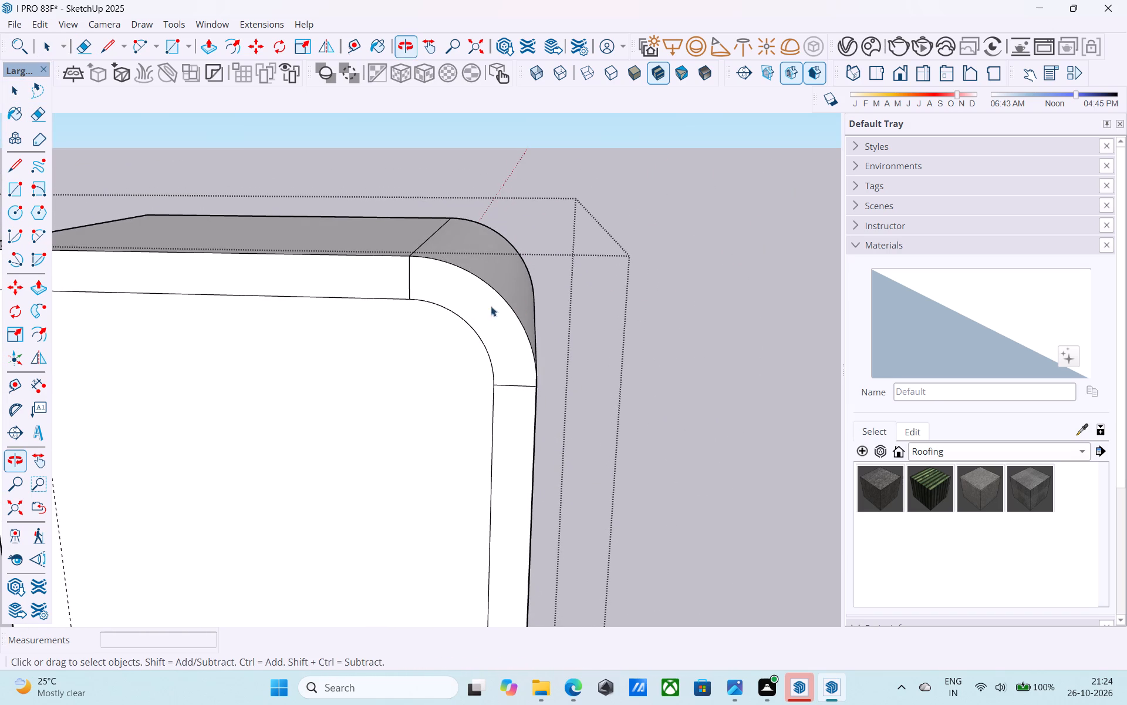
{"action": "key", "text": "e"}
{"action": "scroll", "coordinate": [451, 293], "scroll_direction": "up", "scroll_amount": 2}
{"action": "left_click_drag", "start_coordinate": [413, 278], "coordinate": [386, 278]}
{"action": "scroll", "coordinate": [470, 263], "scroll_direction": "down", "scroll_amount": 9}
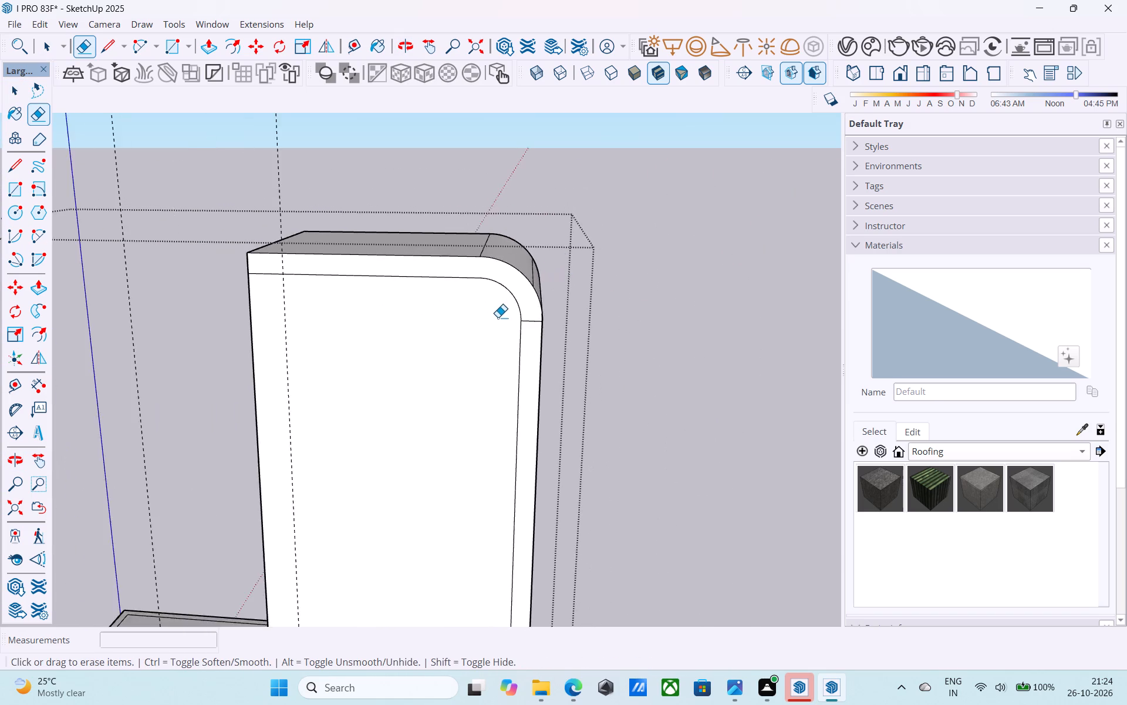
{"action": "scroll", "coordinate": [500, 320], "scroll_direction": "up", "scroll_amount": 3}
{"action": "scroll", "coordinate": [510, 321], "scroll_direction": "down", "scroll_amount": 3}
{"action": "middle_click_drag", "start_coordinate": [510, 323], "coordinate": [542, 244]}
{"action": "scroll", "coordinate": [545, 270], "scroll_direction": "up", "scroll_amount": 4}
{"action": "left_click_drag", "start_coordinate": [536, 297], "coordinate": [542, 318]}
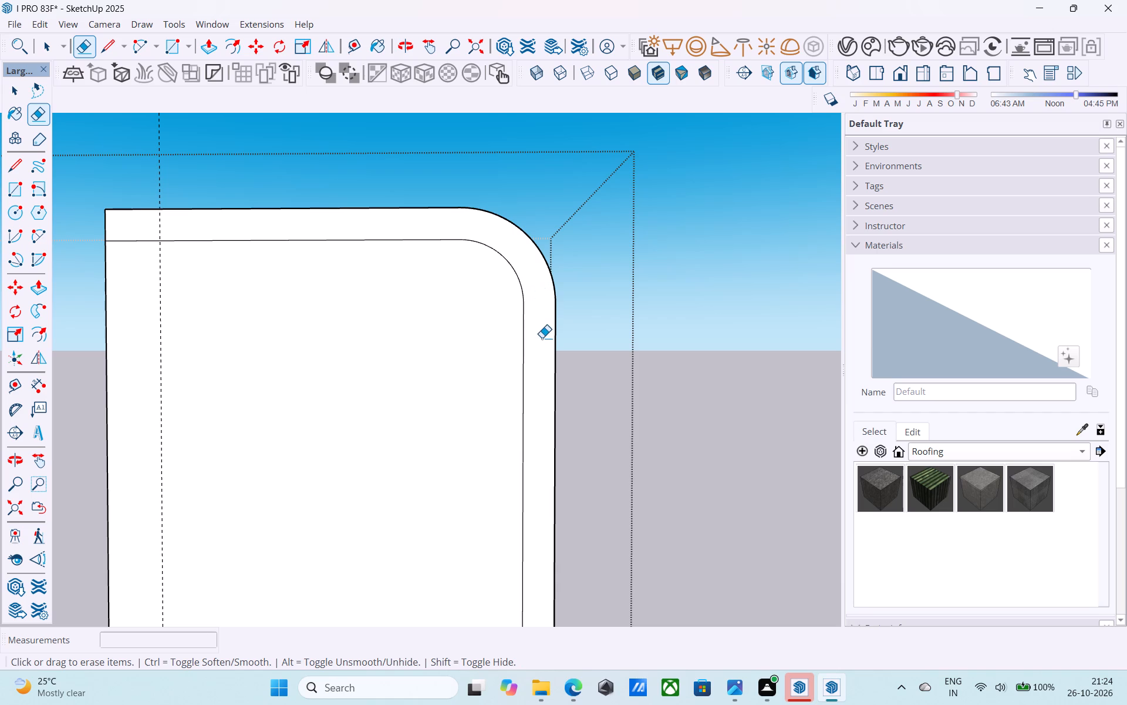
Examine the rounded tower border and the whole front of the building from several heights and distances.
{"action": "scroll", "coordinate": [547, 330], "scroll_direction": "down", "scroll_amount": 6}
{"action": "middle_click_drag", "start_coordinate": [549, 333], "coordinate": [541, 321]}
{"action": "scroll", "coordinate": [543, 314], "scroll_direction": "down", "scroll_amount": 6}
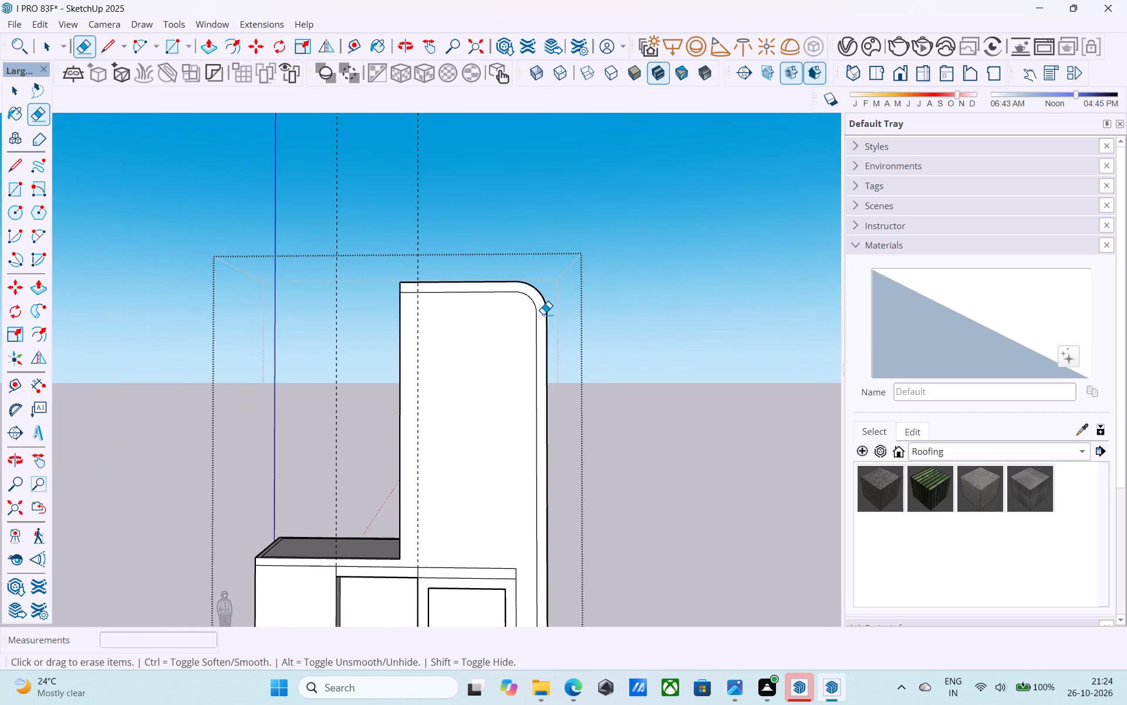
{"action": "middle_click_drag", "start_coordinate": [543, 314], "coordinate": [556, 343]}
{"action": "middle_click_drag", "start_coordinate": [485, 357], "coordinate": [492, 330]}
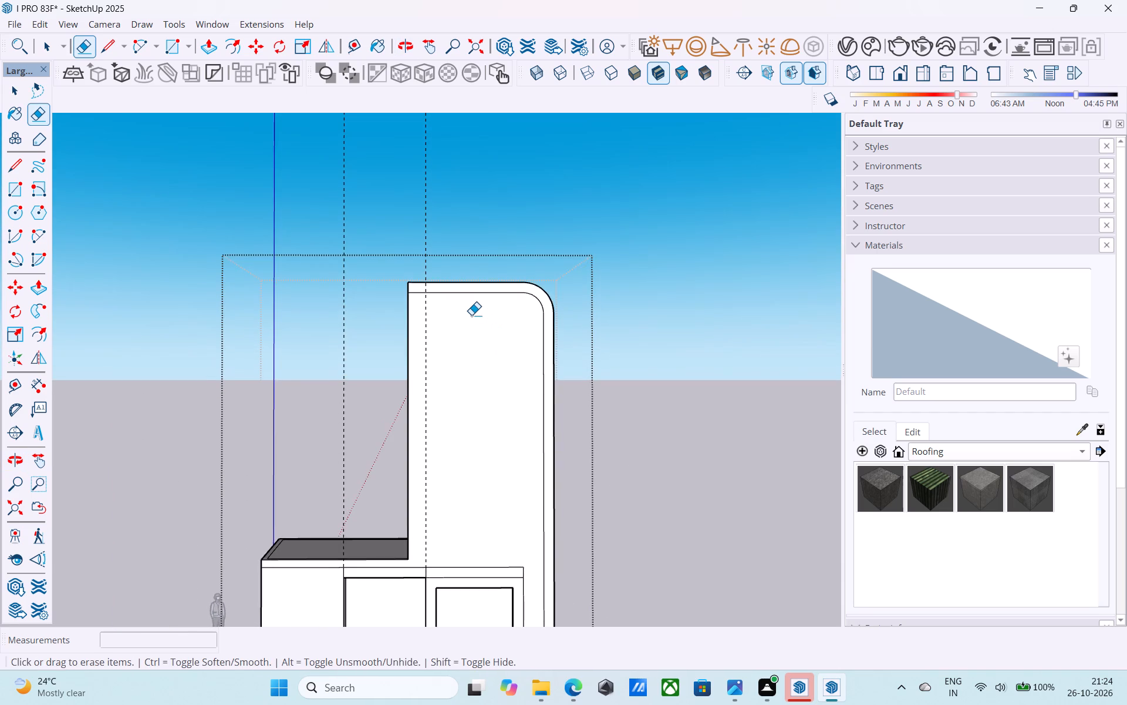
{"action": "scroll", "coordinate": [471, 315], "scroll_direction": "down", "scroll_amount": 5}
{"action": "middle_click_drag", "start_coordinate": [471, 315], "coordinate": [477, 345]}
{"action": "scroll", "coordinate": [477, 345], "scroll_direction": "up", "scroll_amount": 1}
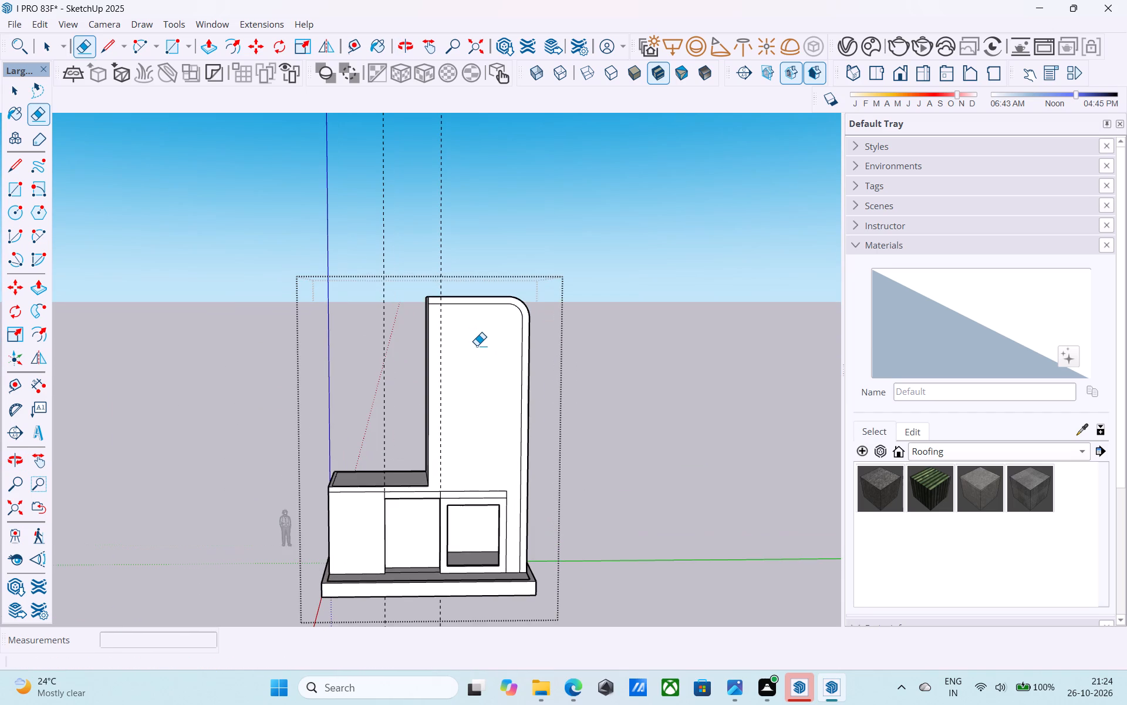
{"action": "middle_click_drag", "start_coordinate": [473, 327], "coordinate": [465, 303]}
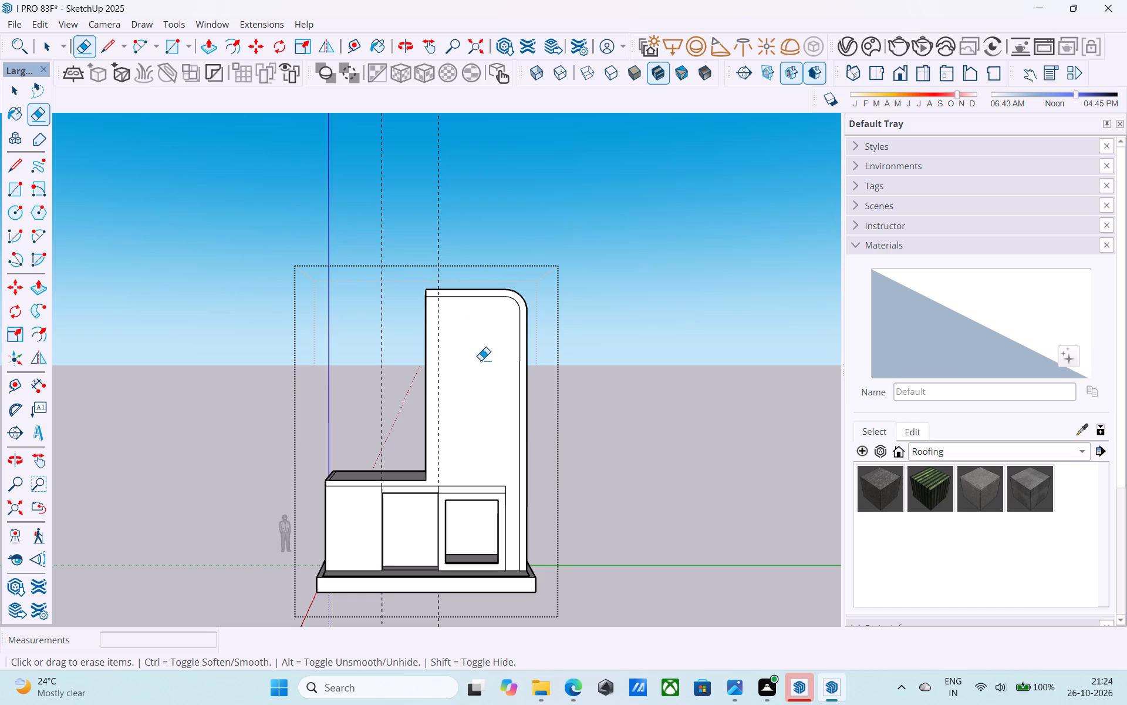
{"action": "scroll", "coordinate": [499, 482], "scroll_direction": "up", "scroll_amount": 3}
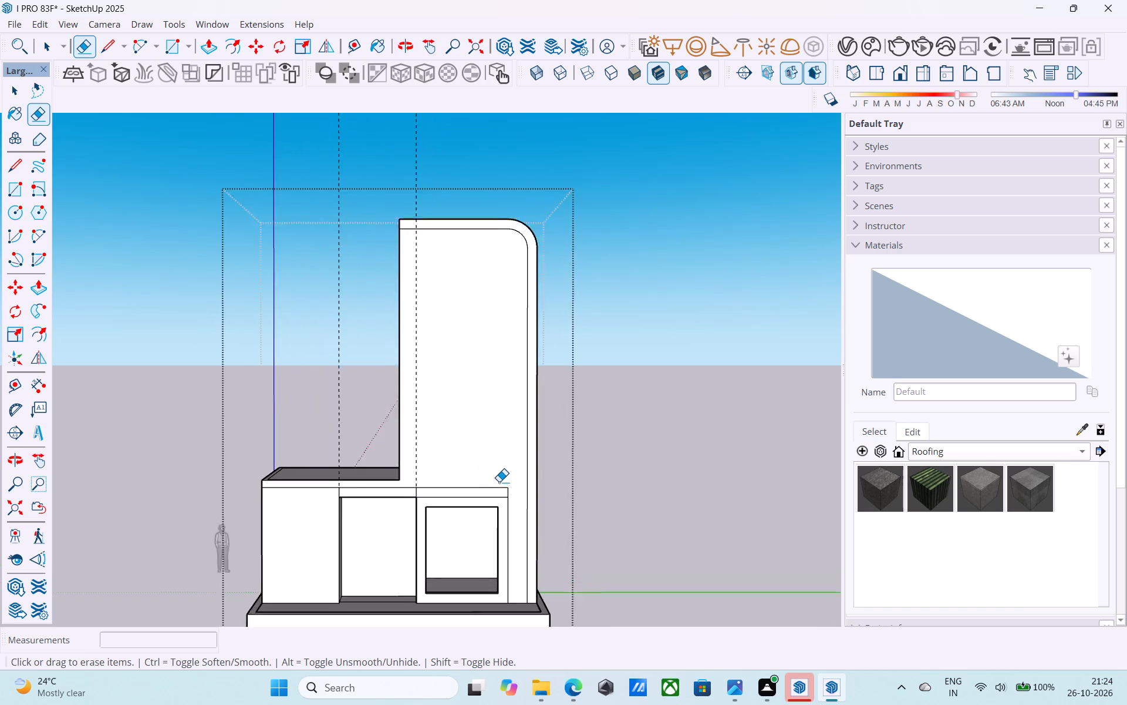
{"action": "scroll", "coordinate": [499, 482], "scroll_direction": "up", "scroll_amount": 1}
{"action": "scroll", "coordinate": [460, 452], "scroll_direction": "down", "scroll_amount": 5}
{"action": "middle_click_drag", "start_coordinate": [457, 449], "coordinate": [475, 478]}
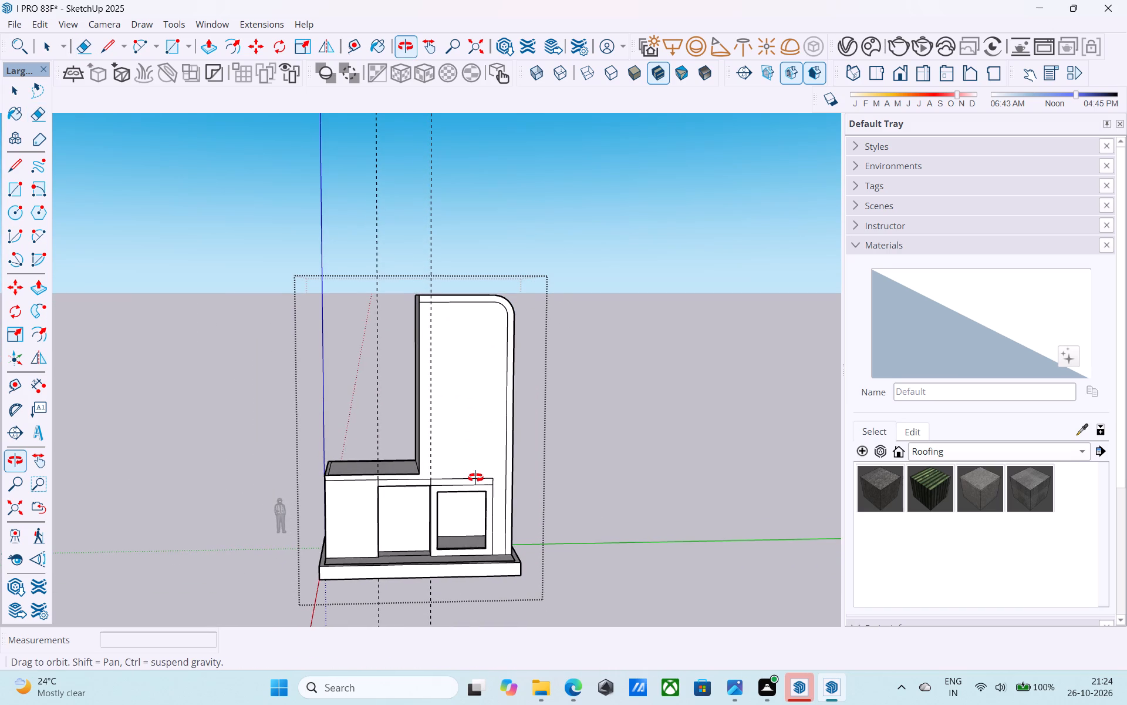
{"action": "middle_click_drag", "start_coordinate": [475, 478], "coordinate": [526, 578]}
{"action": "middle_click_drag", "start_coordinate": [497, 546], "coordinate": [454, 476]}
Erase the two vertical guides and the short vertical lines crossing the horizontal band at the sides of the front opening.
{"action": "scroll", "coordinate": [535, 555], "scroll_direction": "up", "scroll_amount": 5}
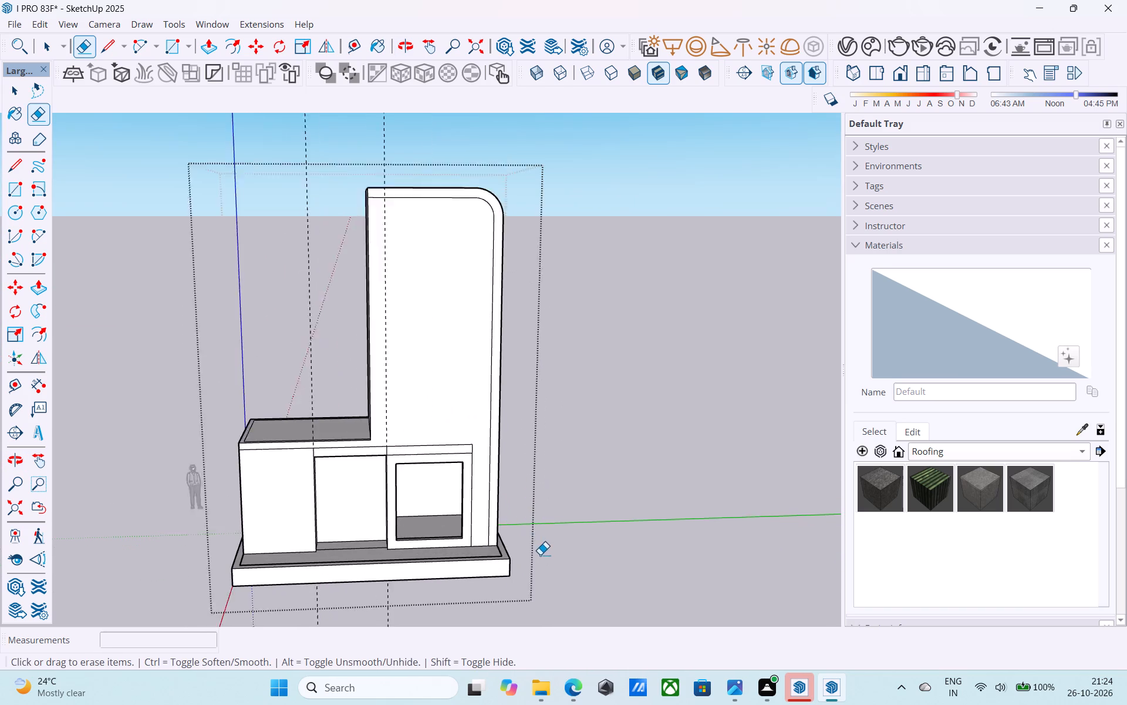
{"action": "scroll", "coordinate": [540, 555], "scroll_direction": "up", "scroll_amount": 1}
{"action": "scroll", "coordinate": [486, 556], "scroll_direction": "up", "scroll_amount": 2}
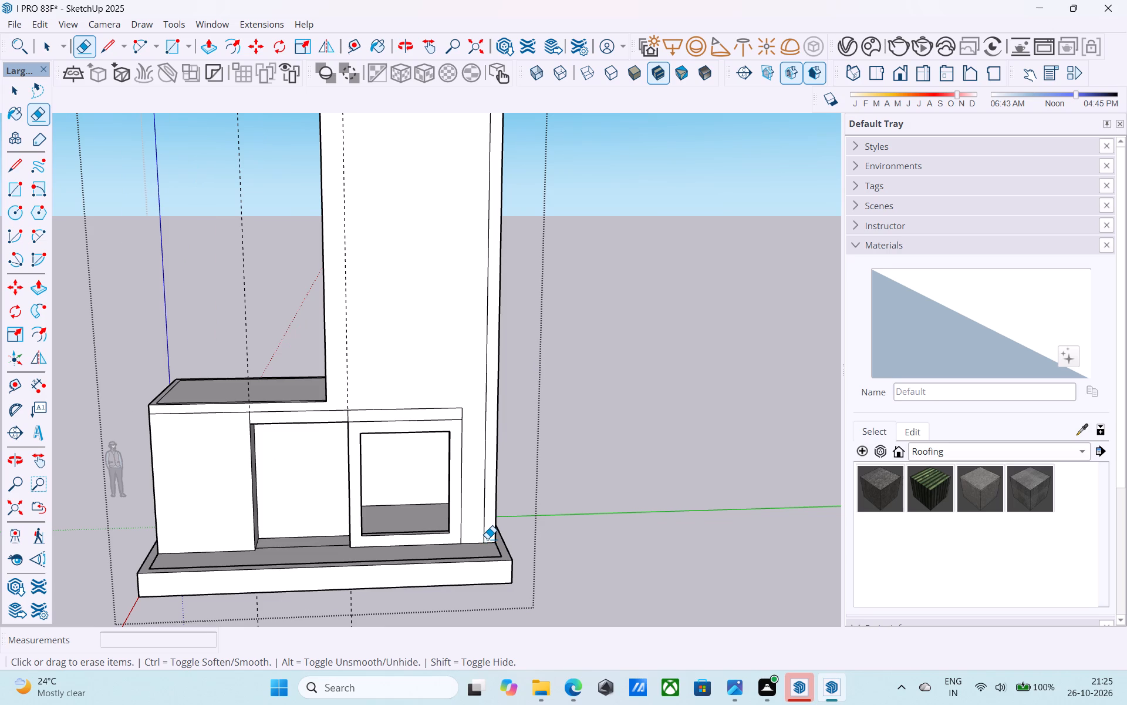
{"action": "scroll", "coordinate": [493, 524], "scroll_direction": "down", "scroll_amount": 7}
{"action": "scroll", "coordinate": [443, 592], "scroll_direction": "up", "scroll_amount": 6}
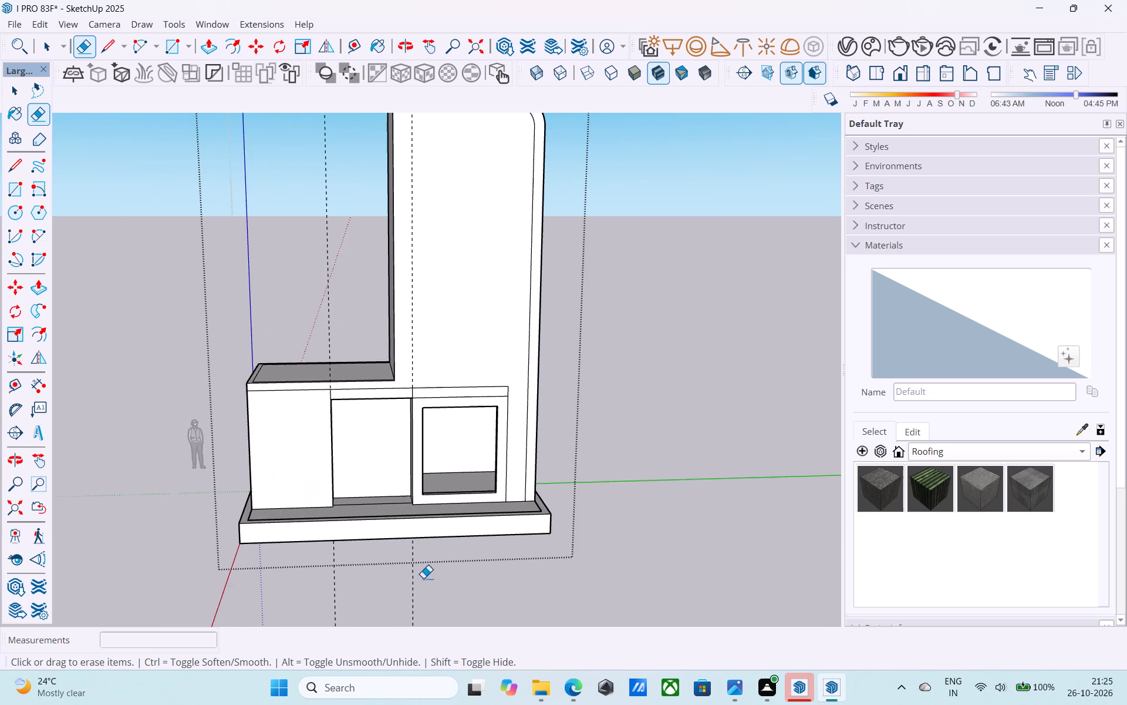
{"action": "scroll", "coordinate": [431, 548], "scroll_direction": "up", "scroll_amount": 6}
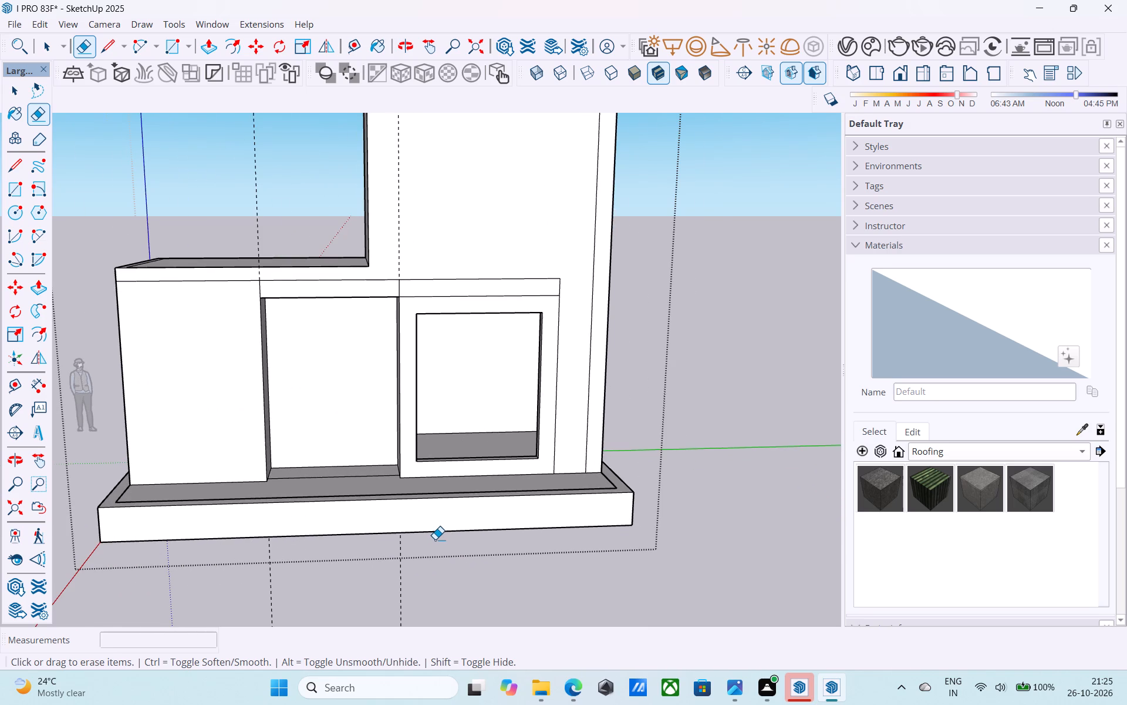
{"action": "scroll", "coordinate": [435, 539], "scroll_direction": "up", "scroll_amount": 2}
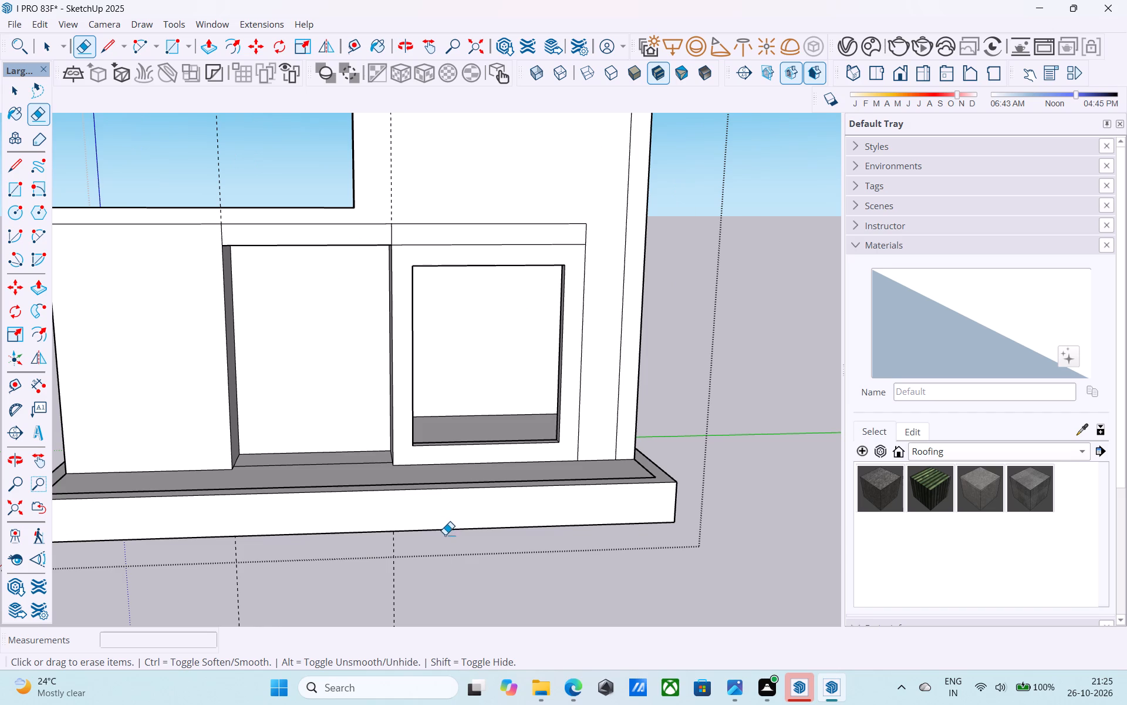
{"action": "scroll", "coordinate": [448, 537], "scroll_direction": "down", "scroll_amount": 7}
{"action": "scroll", "coordinate": [387, 541], "scroll_direction": "up", "scroll_amount": 6}
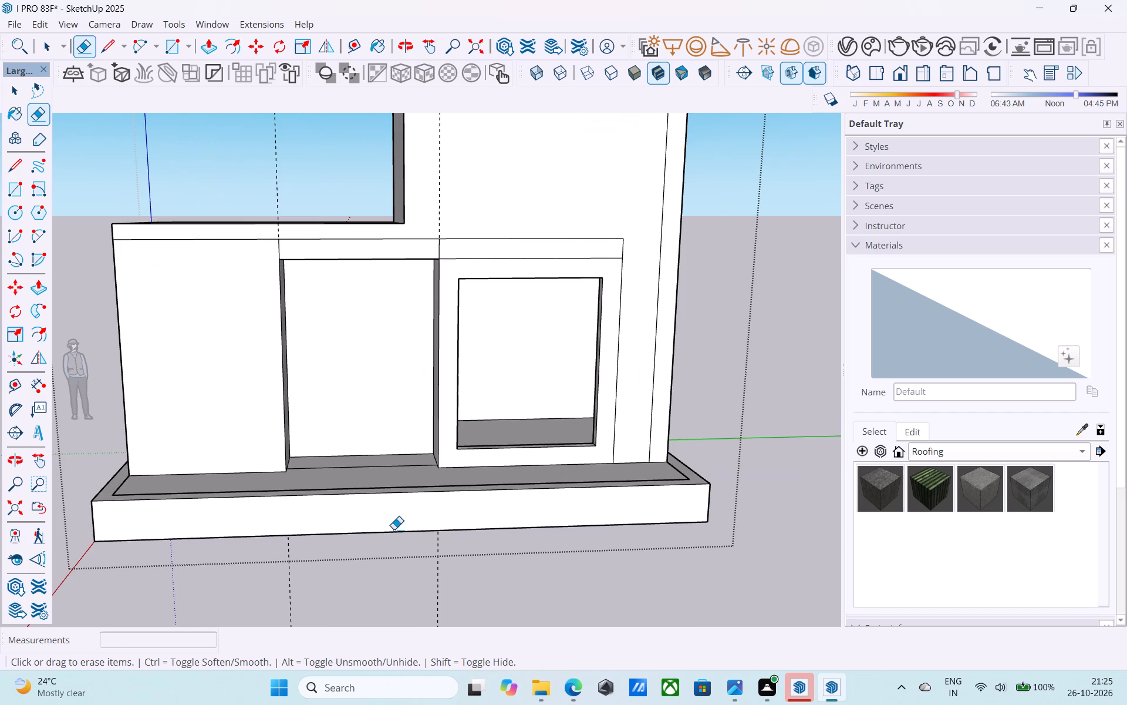
{"action": "scroll", "coordinate": [395, 529], "scroll_direction": "up", "scroll_amount": 2}
{"action": "scroll", "coordinate": [387, 570], "scroll_direction": "down", "scroll_amount": 4}
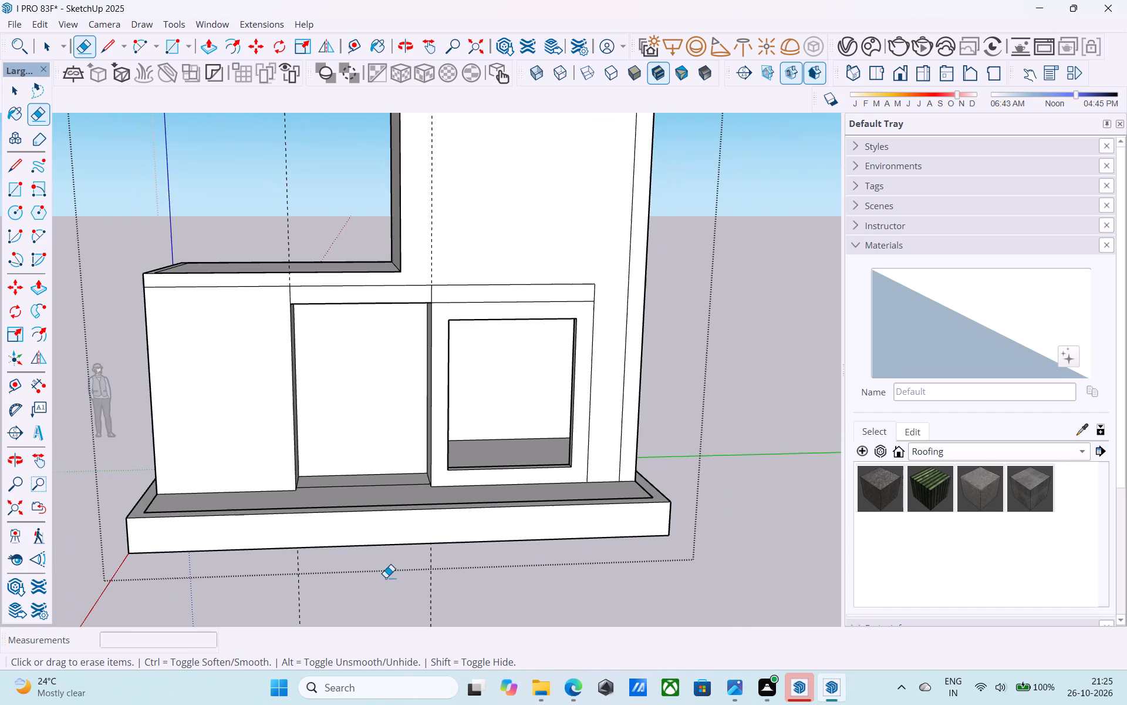
{"action": "scroll", "coordinate": [464, 307], "scroll_direction": "up", "scroll_amount": 8}
{"action": "left_click", "coordinate": [427, 297]}
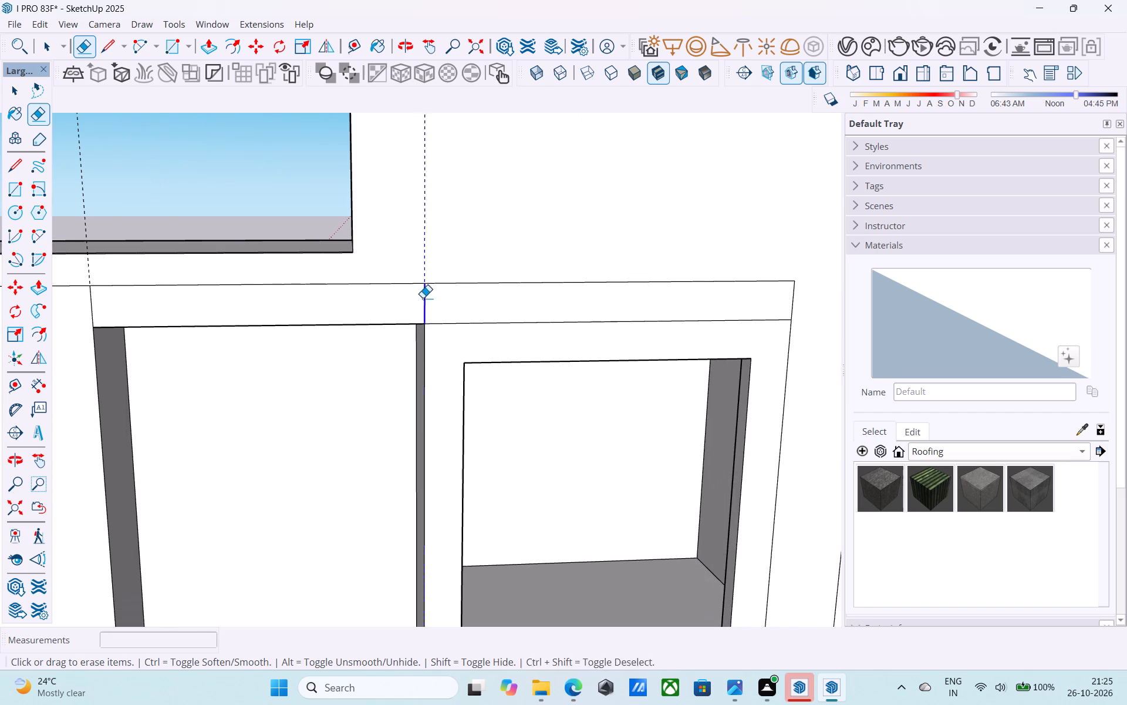
{"action": "left_click_drag", "start_coordinate": [89, 310], "coordinate": [95, 310]}
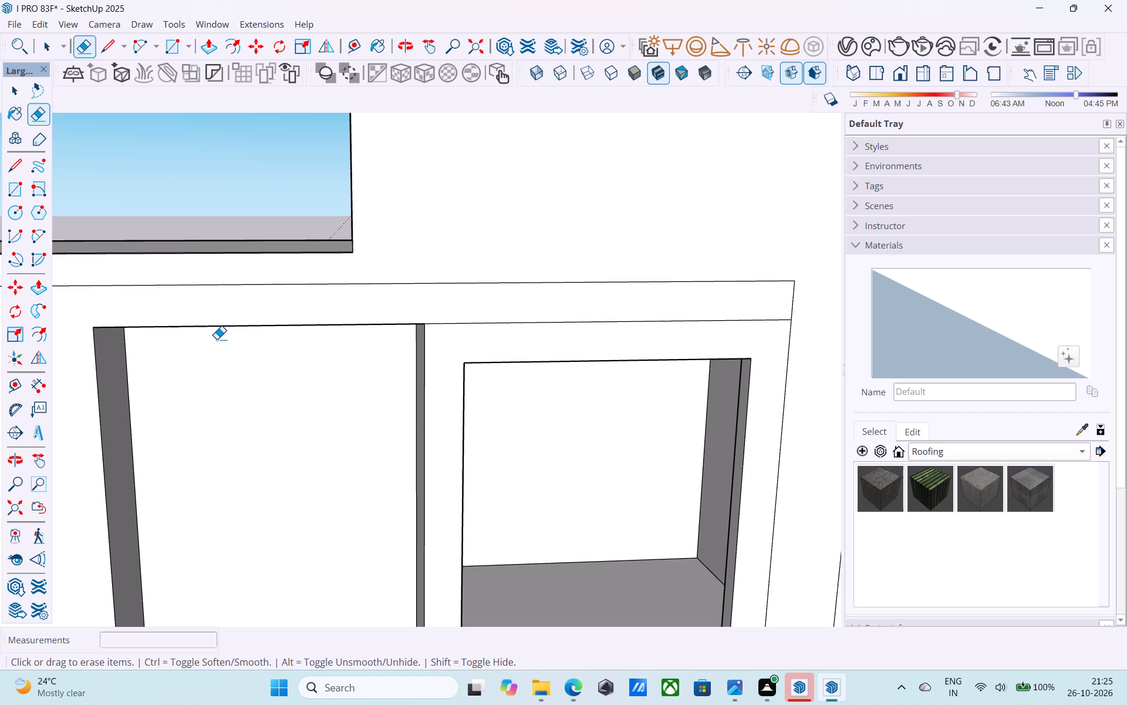
Examine the cleaned-up front band and the building's overall shape from the front and side.
{"action": "scroll", "coordinate": [225, 360], "scroll_direction": "down", "scroll_amount": 4}
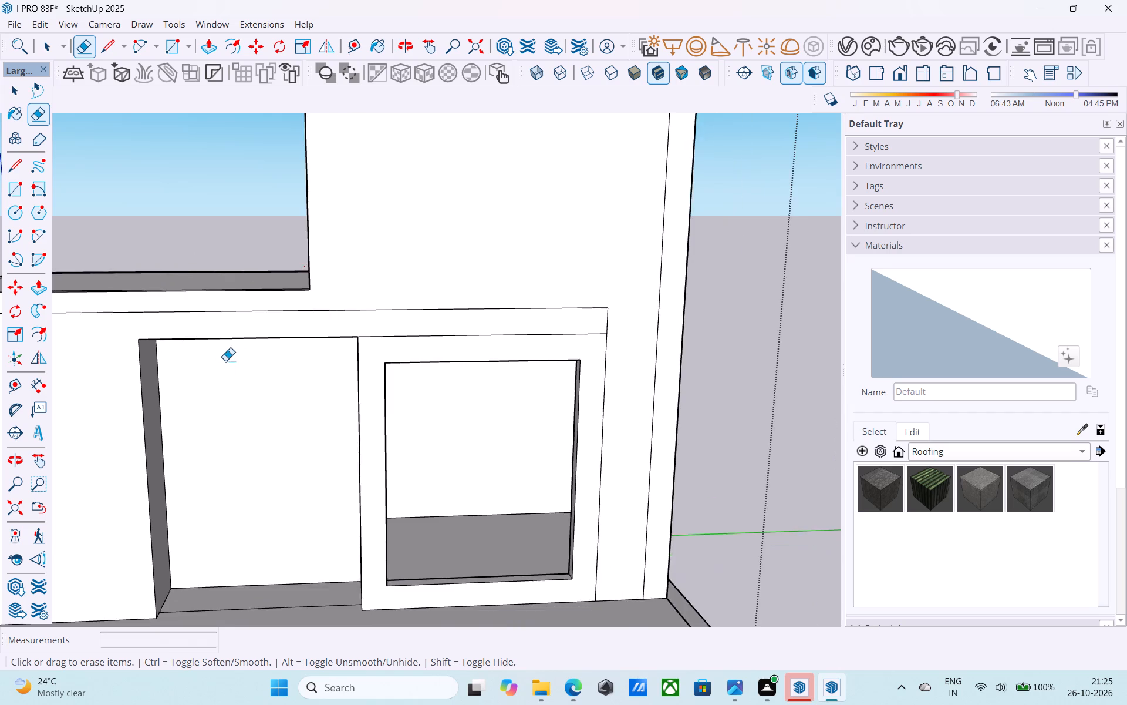
{"action": "scroll", "coordinate": [225, 358], "scroll_direction": "down", "scroll_amount": 3}
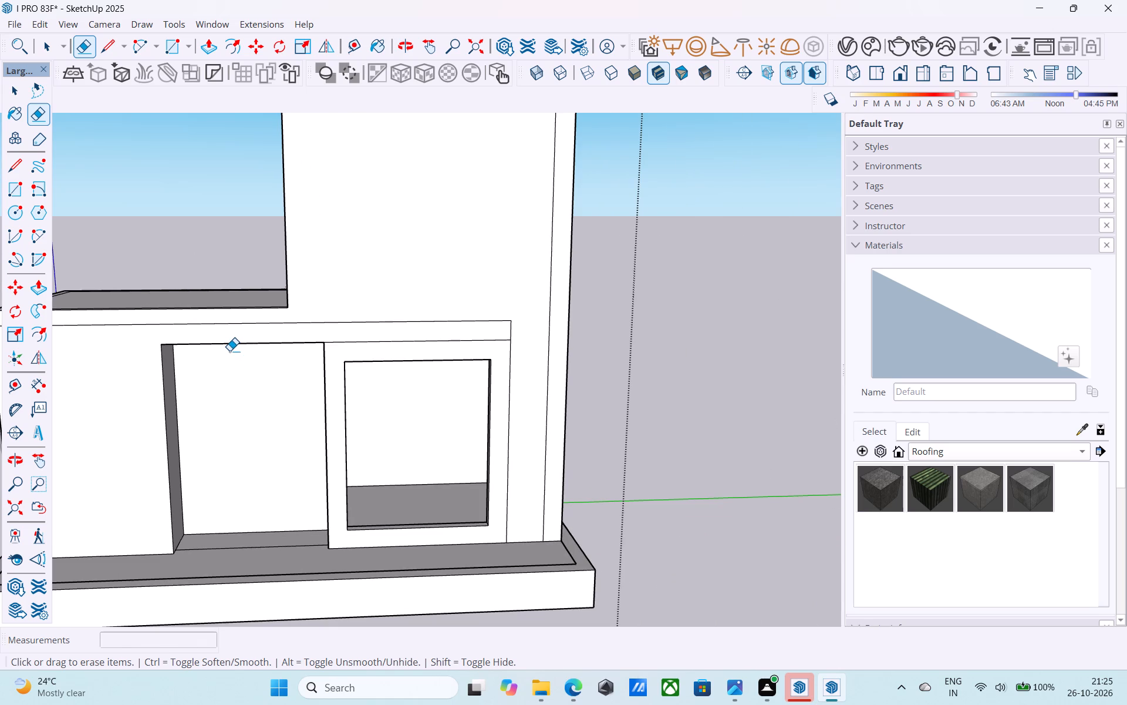
{"action": "scroll", "coordinate": [230, 349], "scroll_direction": "up", "scroll_amount": 1}
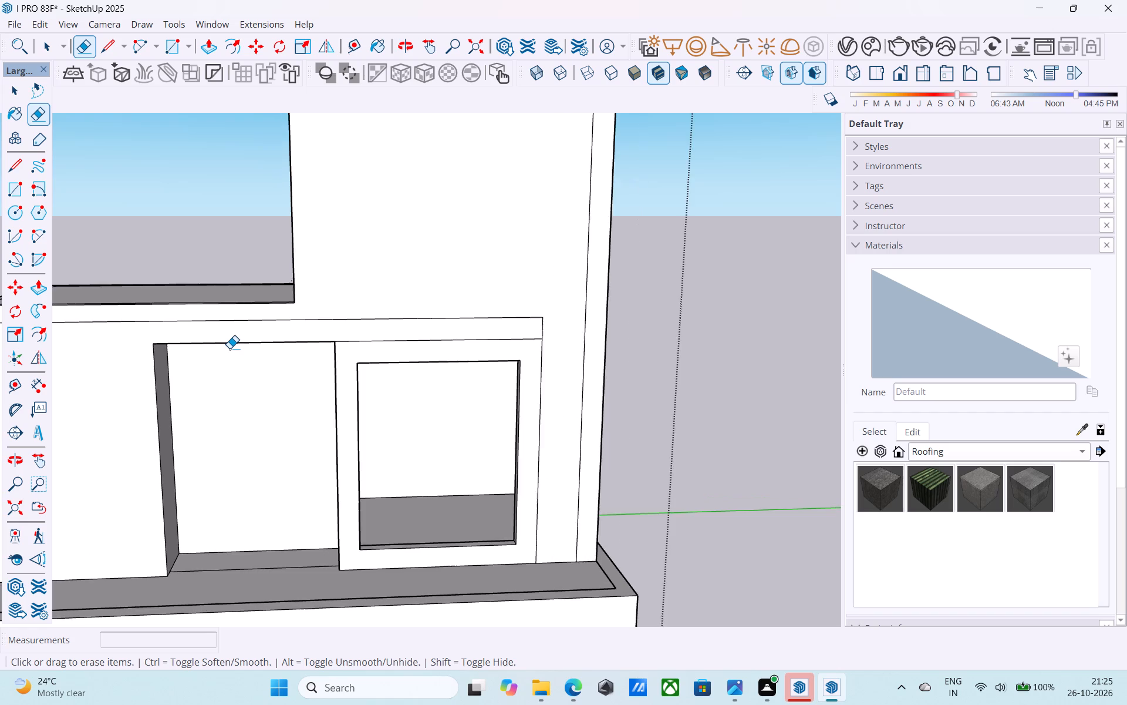
{"action": "scroll", "coordinate": [230, 348], "scroll_direction": "down", "scroll_amount": 15}
{"action": "scroll", "coordinate": [327, 389], "scroll_direction": "down", "scroll_amount": 5}
{"action": "middle_click_drag", "start_coordinate": [328, 398], "coordinate": [469, 379]}
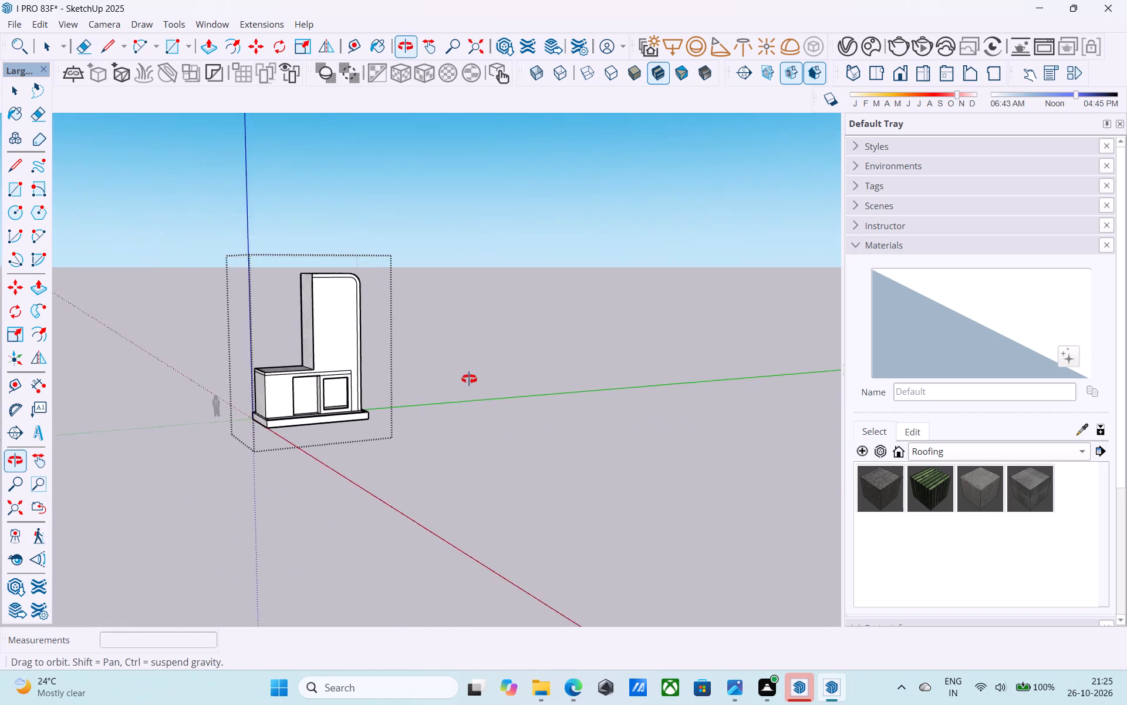
{"action": "middle_click_drag", "start_coordinate": [469, 379], "coordinate": [625, 371]}
{"action": "scroll", "coordinate": [311, 318], "scroll_direction": "up", "scroll_amount": 5}
{"action": "scroll", "coordinate": [387, 308], "scroll_direction": "up", "scroll_amount": 3}
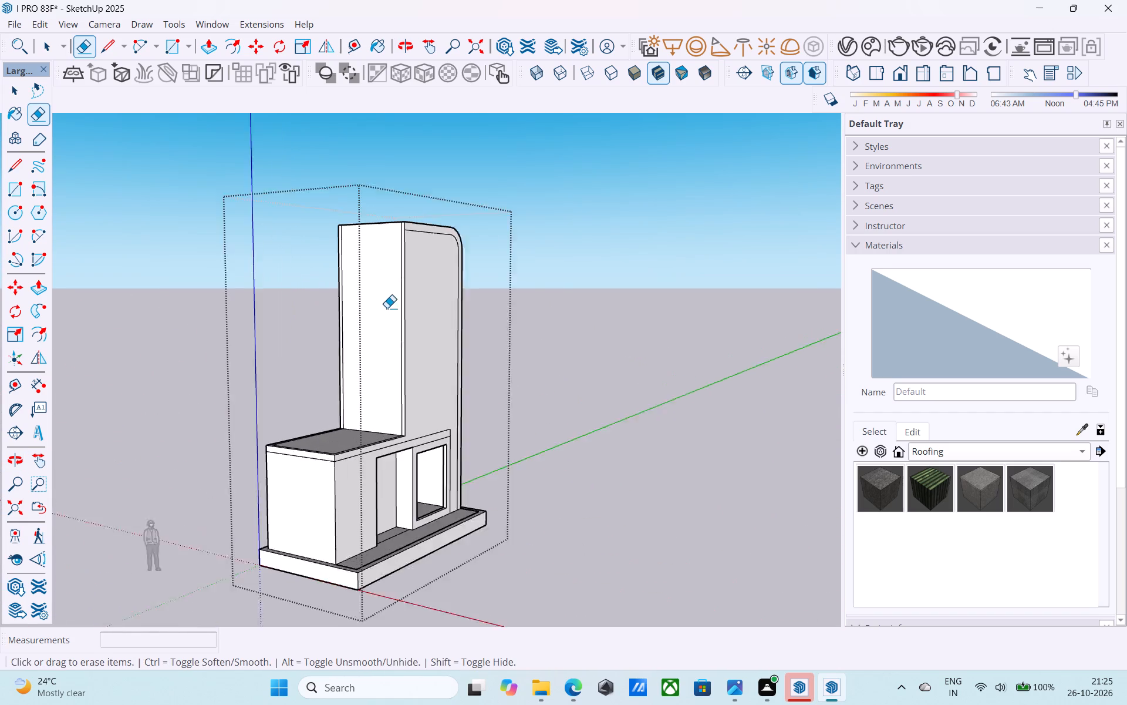
Examine the building from above, behind and the front, focusing on the tower's rounded corner.
{"action": "scroll", "coordinate": [387, 308], "scroll_direction": "up", "scroll_amount": 1}
{"action": "middle_click_drag", "start_coordinate": [389, 315], "coordinate": [463, 535]}
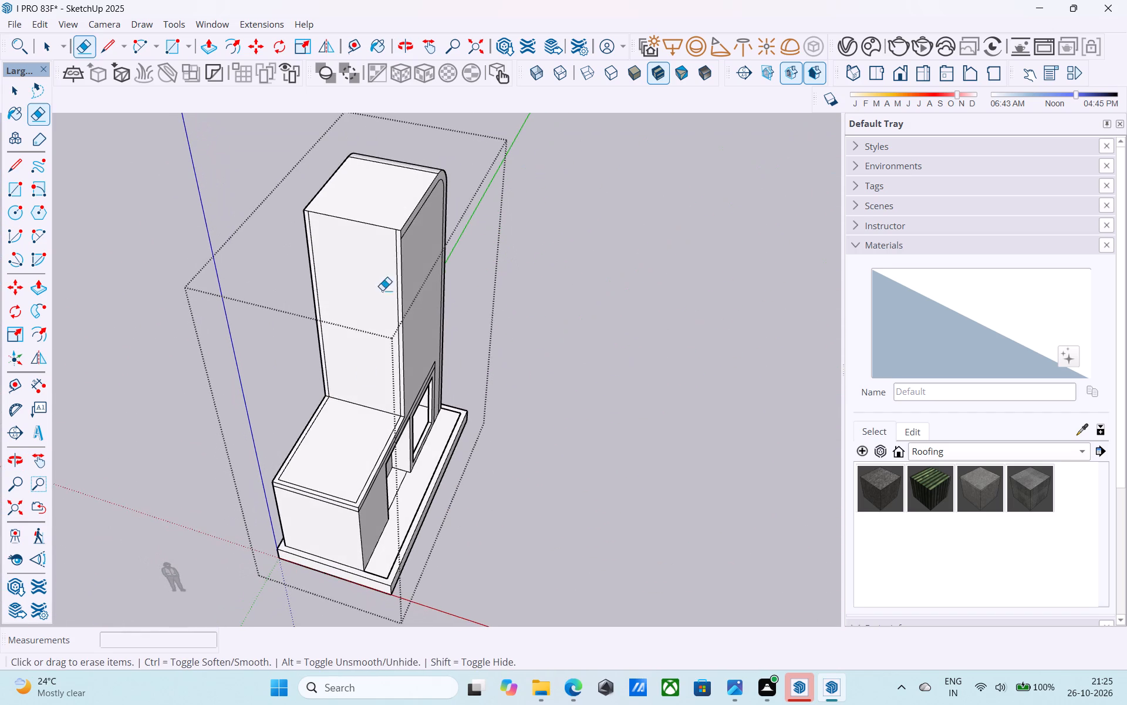
{"action": "middle_click_drag", "start_coordinate": [398, 233], "coordinate": [720, 238]}
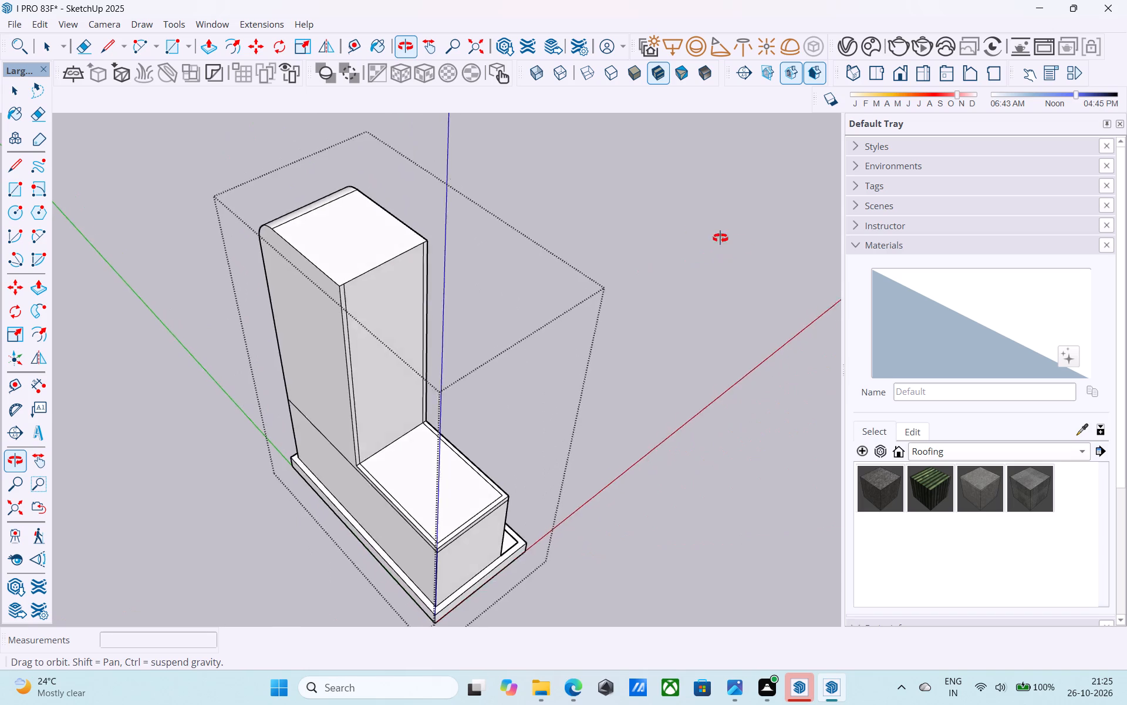
{"action": "middle_click_drag", "start_coordinate": [720, 238], "coordinate": [229, 231]}
{"action": "middle_click_drag", "start_coordinate": [578, 255], "coordinate": [0, 260]}
{"action": "scroll", "coordinate": [272, 219], "scroll_direction": "up", "scroll_amount": 1}
{"action": "scroll", "coordinate": [508, 239], "scroll_direction": "up", "scroll_amount": 5}
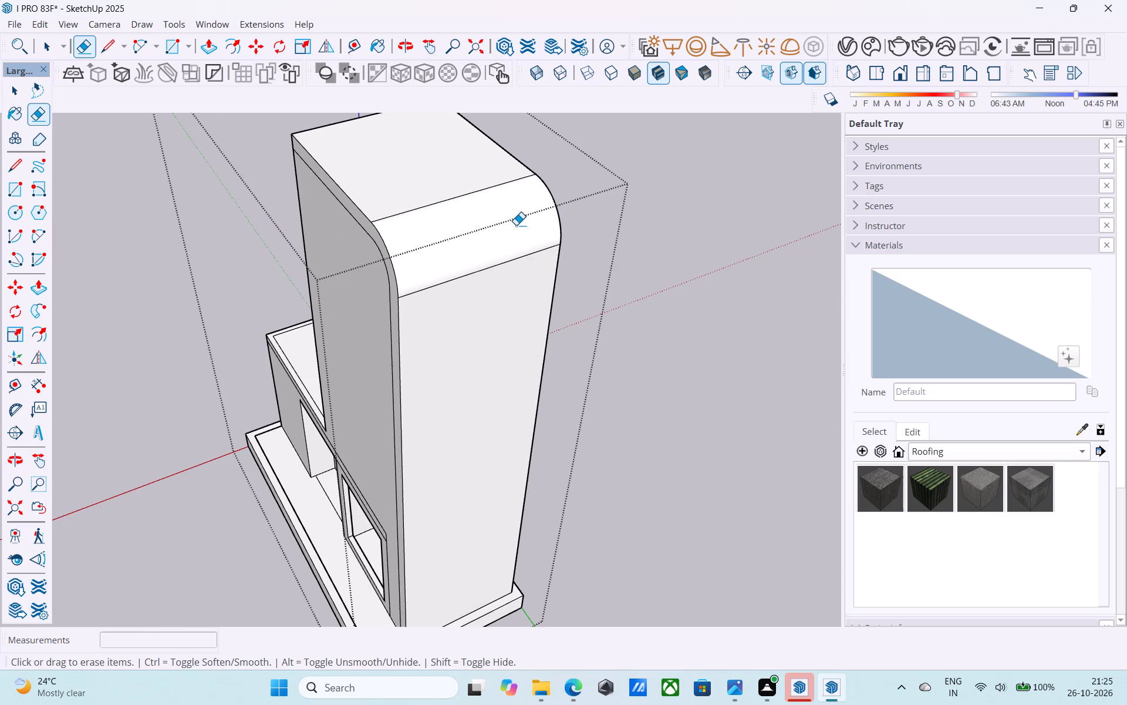
{"action": "scroll", "coordinate": [465, 261], "scroll_direction": "down", "scroll_amount": 6}
{"action": "middle_click_drag", "start_coordinate": [430, 475], "coordinate": [434, 404]}
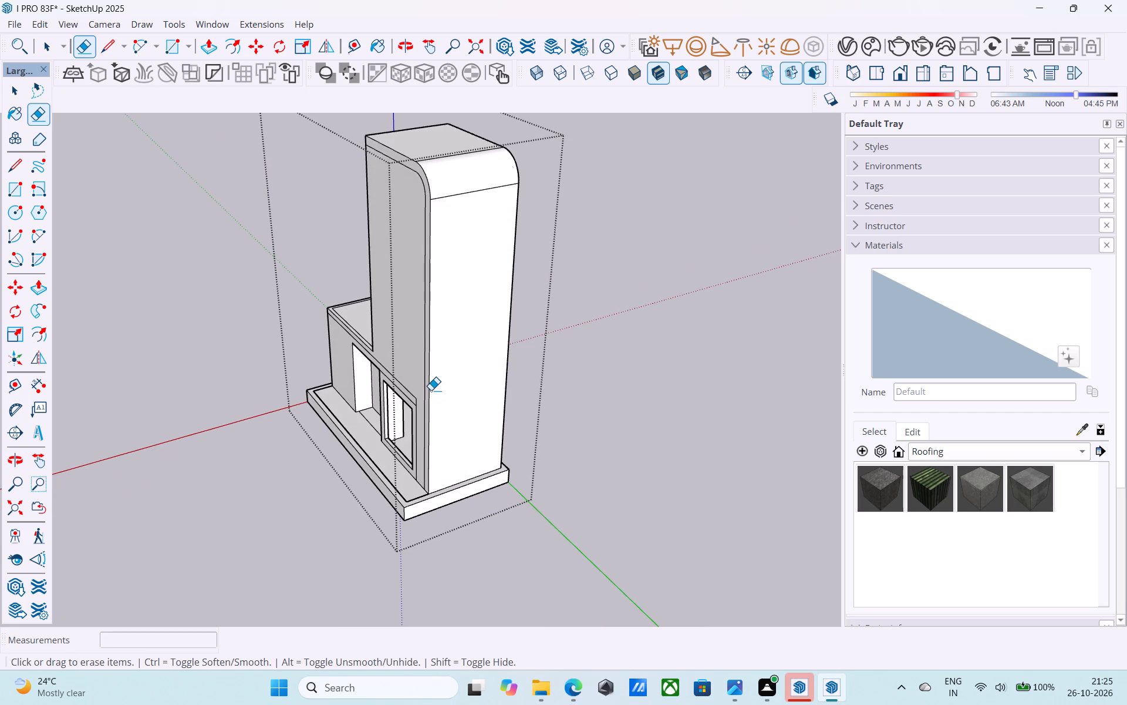
{"action": "scroll", "coordinate": [407, 488], "scroll_direction": "up", "scroll_amount": 1}
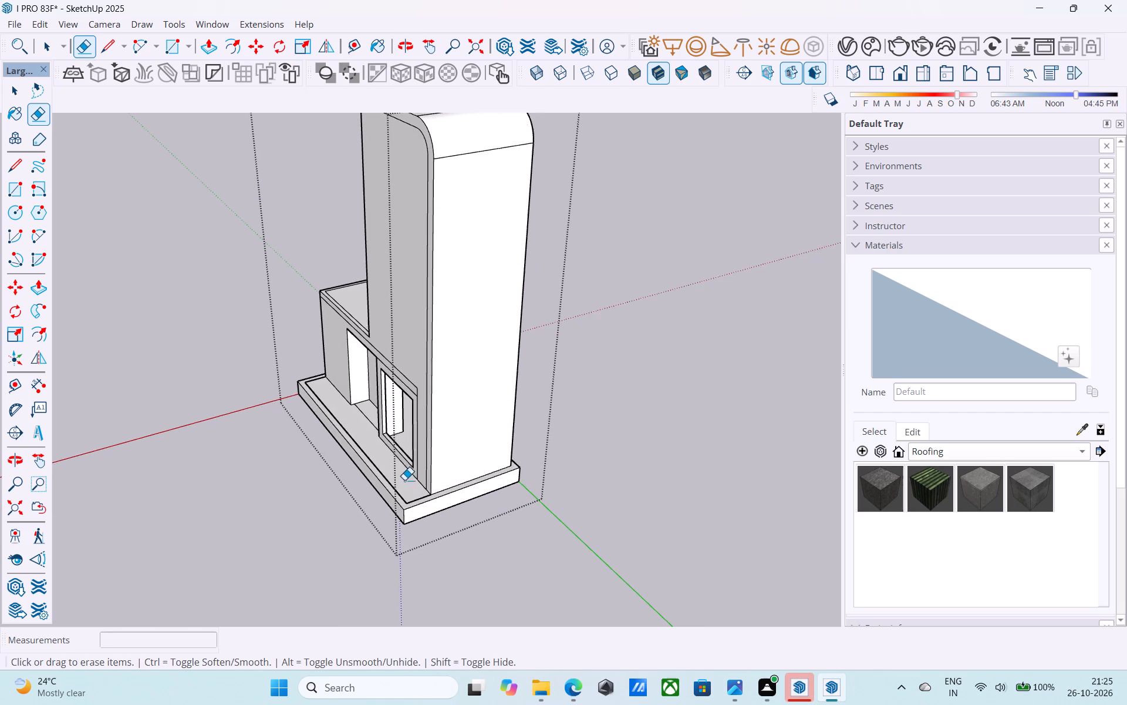
{"action": "middle_click_drag", "start_coordinate": [404, 475], "coordinate": [463, 459]}
{"action": "scroll", "coordinate": [390, 475], "scroll_direction": "down", "scroll_amount": 4}
{"action": "middle_click_drag", "start_coordinate": [388, 476], "coordinate": [489, 500]}
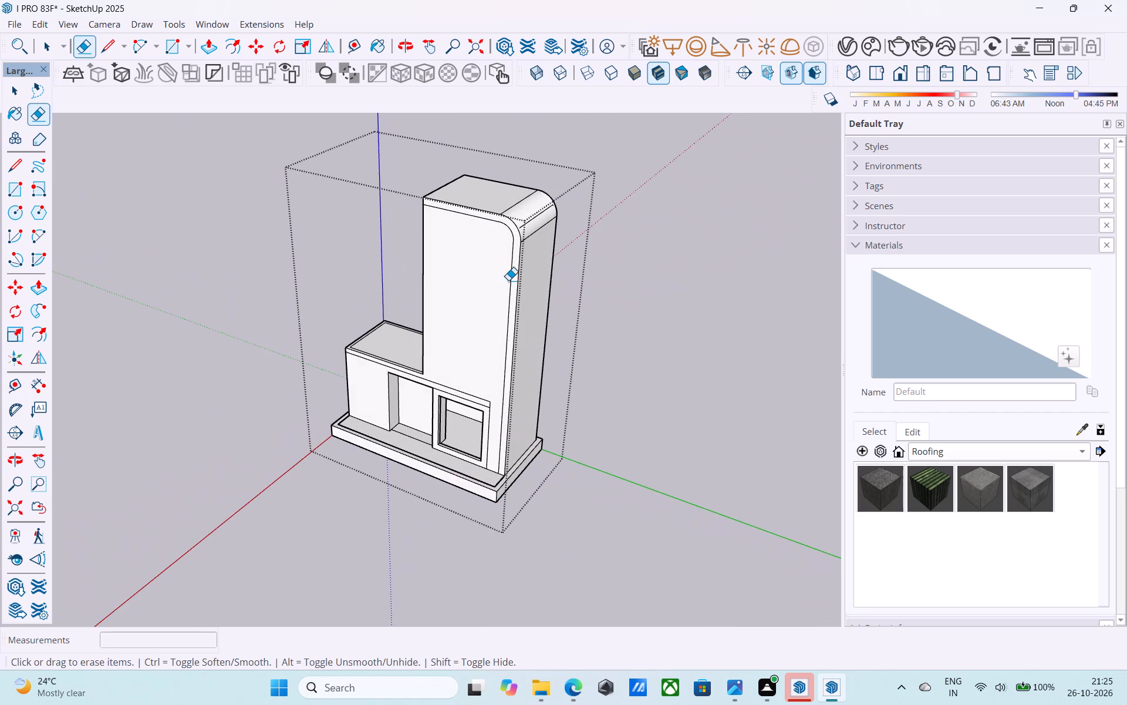
{"action": "scroll", "coordinate": [505, 266], "scroll_direction": "up", "scroll_amount": 3}
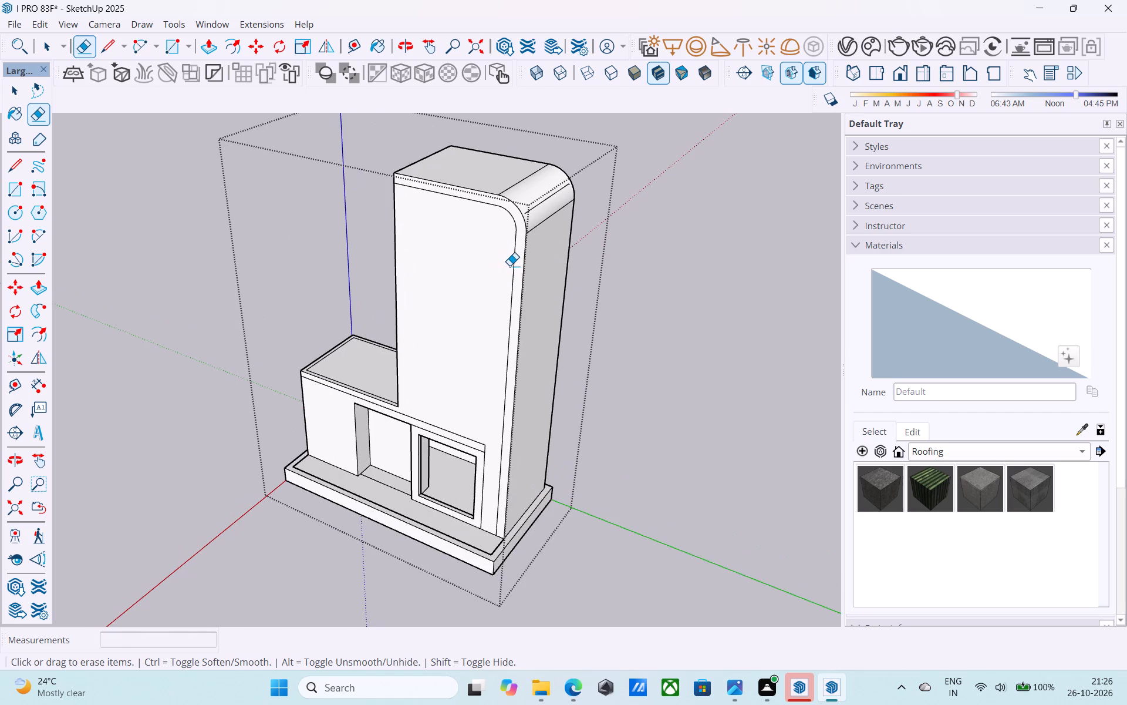
{"action": "middle_click_drag", "start_coordinate": [518, 301], "coordinate": [523, 347]}
{"action": "middle_click_drag", "start_coordinate": [539, 304], "coordinate": [492, 323]}
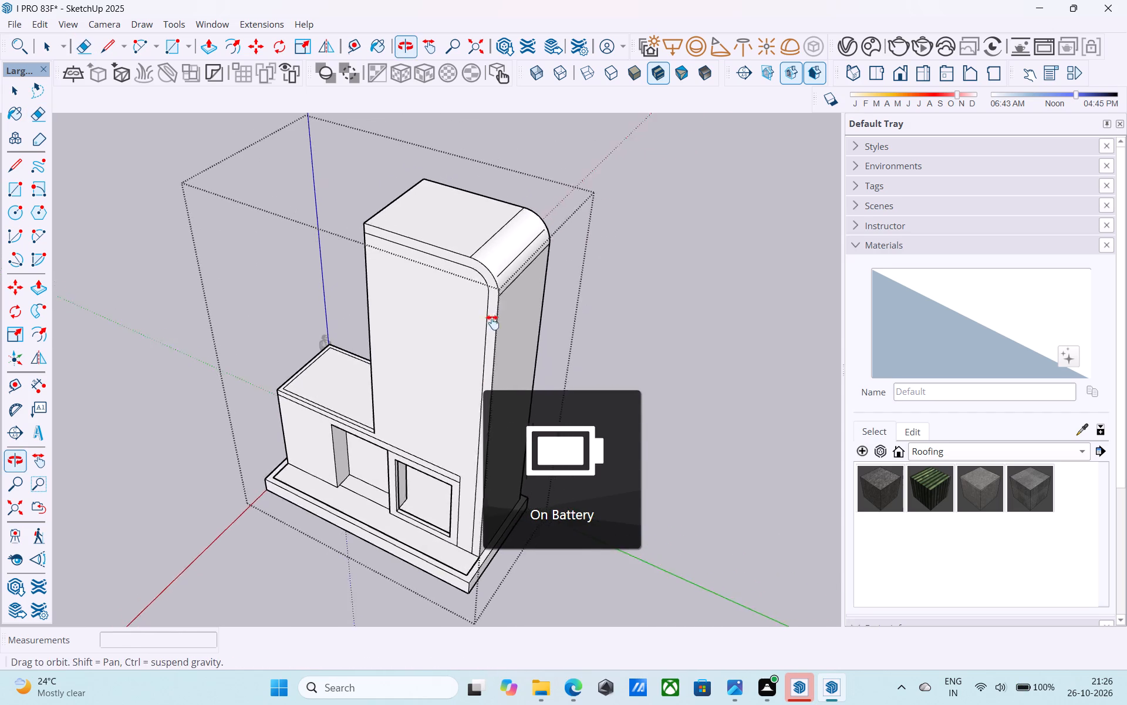
{"action": "middle_click_drag", "start_coordinate": [492, 323], "coordinate": [489, 323]}
{"action": "scroll", "coordinate": [509, 288], "scroll_direction": "up", "scroll_amount": 8}
Hide the straight edge line where the tower's rounded corner meets its flat side wall.
{"action": "key", "text": "space"}
{"action": "scroll", "coordinate": [493, 281], "scroll_direction": "down", "scroll_amount": 3}
{"action": "middle_click", "coordinate": [493, 281]}
{"action": "scroll", "coordinate": [495, 284], "scroll_direction": "down", "scroll_amount": 4}
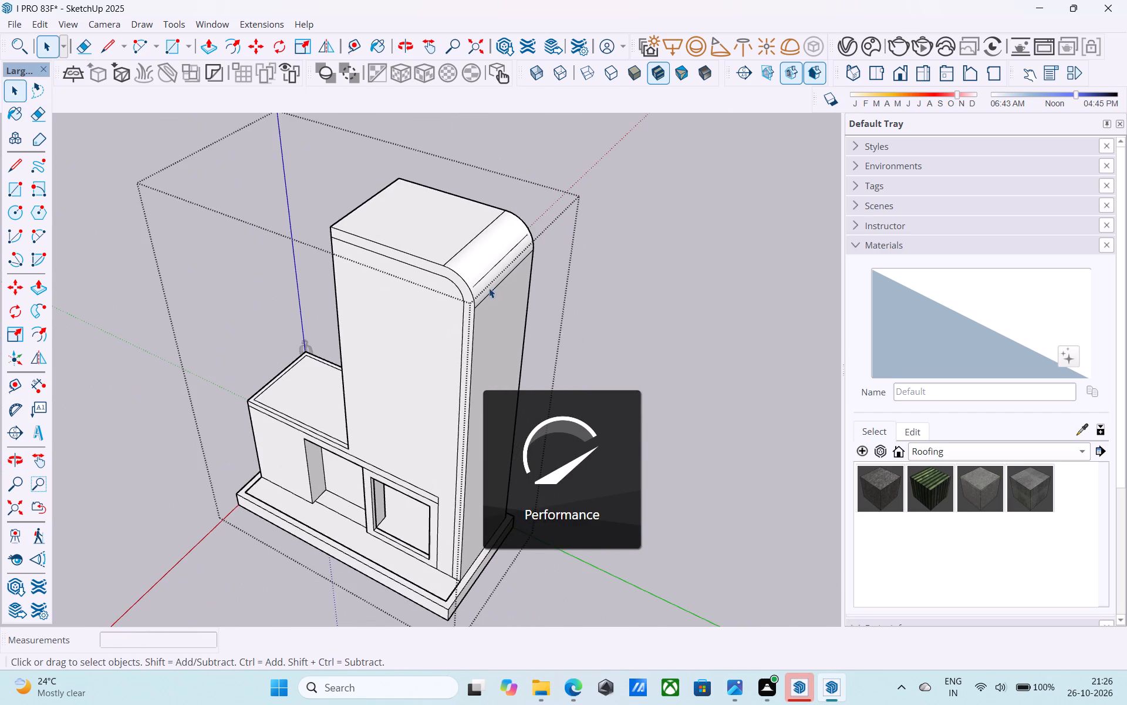
{"action": "scroll", "coordinate": [488, 283], "scroll_direction": "down", "scroll_amount": 3}
{"action": "left_click", "coordinate": [486, 277]}
{"action": "scroll", "coordinate": [482, 278], "scroll_direction": "up", "scroll_amount": 20}
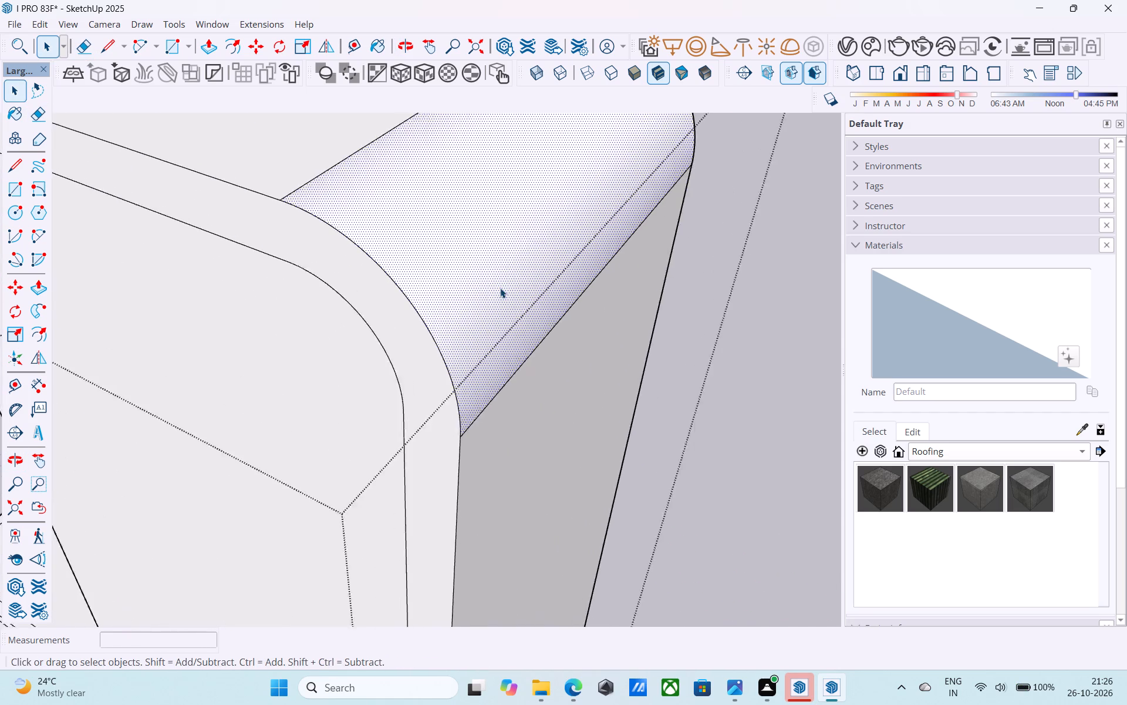
{"action": "scroll", "coordinate": [500, 288], "scroll_direction": "up", "scroll_amount": 12}
{"action": "middle_click_drag", "start_coordinate": [500, 293], "coordinate": [718, 221]}
{"action": "scroll", "coordinate": [631, 251], "scroll_direction": "up", "scroll_amount": 1}
{"action": "scroll", "coordinate": [704, 218], "scroll_direction": "down", "scroll_amount": 4}
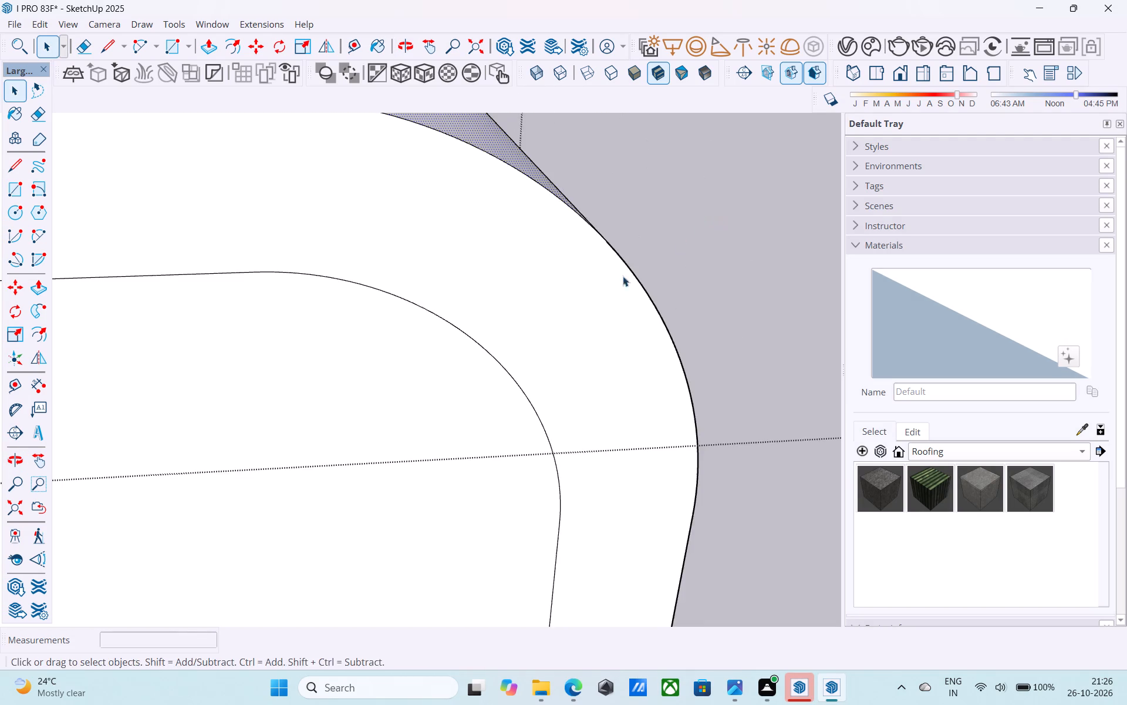
{"action": "middle_click_drag", "start_coordinate": [555, 293], "coordinate": [559, 251]}
{"action": "scroll", "coordinate": [656, 283], "scroll_direction": "up", "scroll_amount": 17}
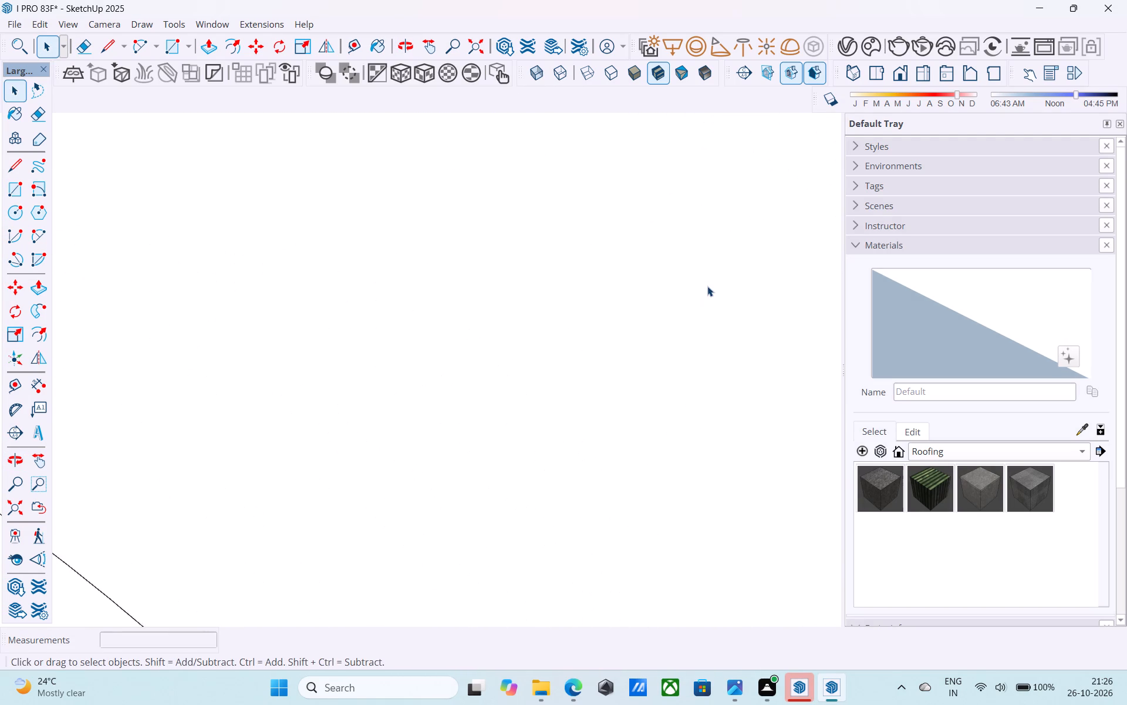
{"action": "scroll", "coordinate": [707, 286], "scroll_direction": "up", "scroll_amount": 20}
{"action": "scroll", "coordinate": [707, 286], "scroll_direction": "up", "scroll_amount": 10}
{"action": "scroll", "coordinate": [707, 286], "scroll_direction": "up", "scroll_amount": 19}
{"action": "middle_click_drag", "start_coordinate": [706, 283], "coordinate": [656, 314]}
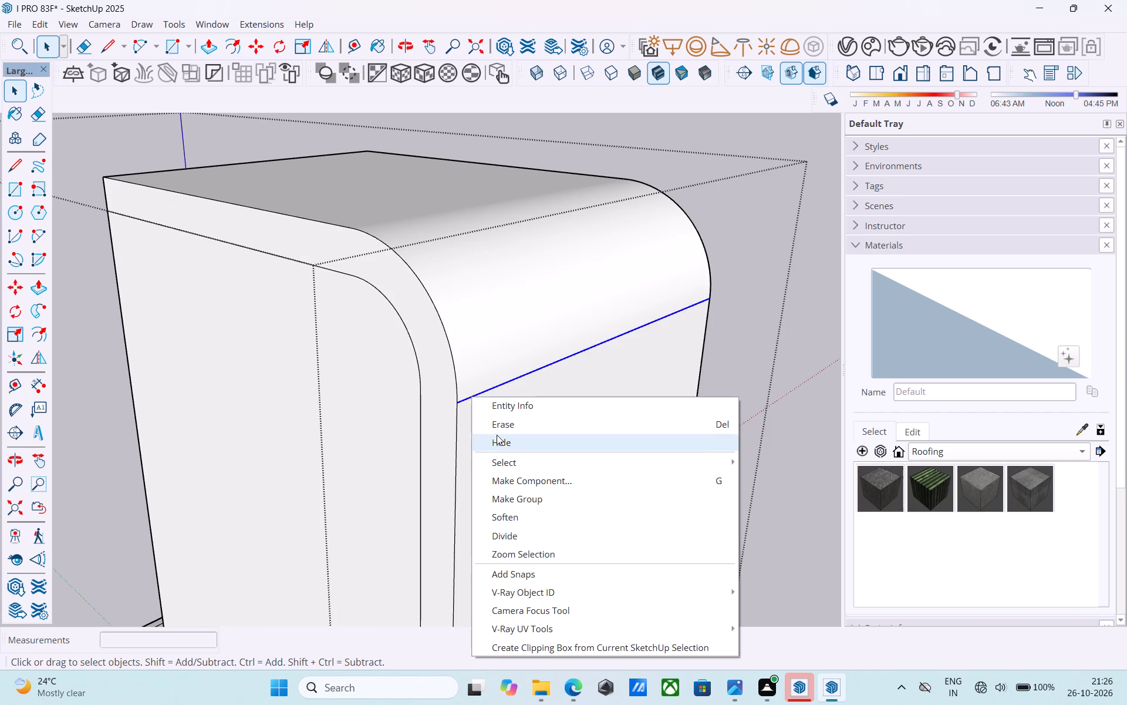
{"action": "left_click", "coordinate": [497, 435]}
Examine the smoothed rounded corner and the tower's front border from close up and from the whole front.
{"action": "scroll", "coordinate": [501, 429], "scroll_direction": "down", "scroll_amount": 2}
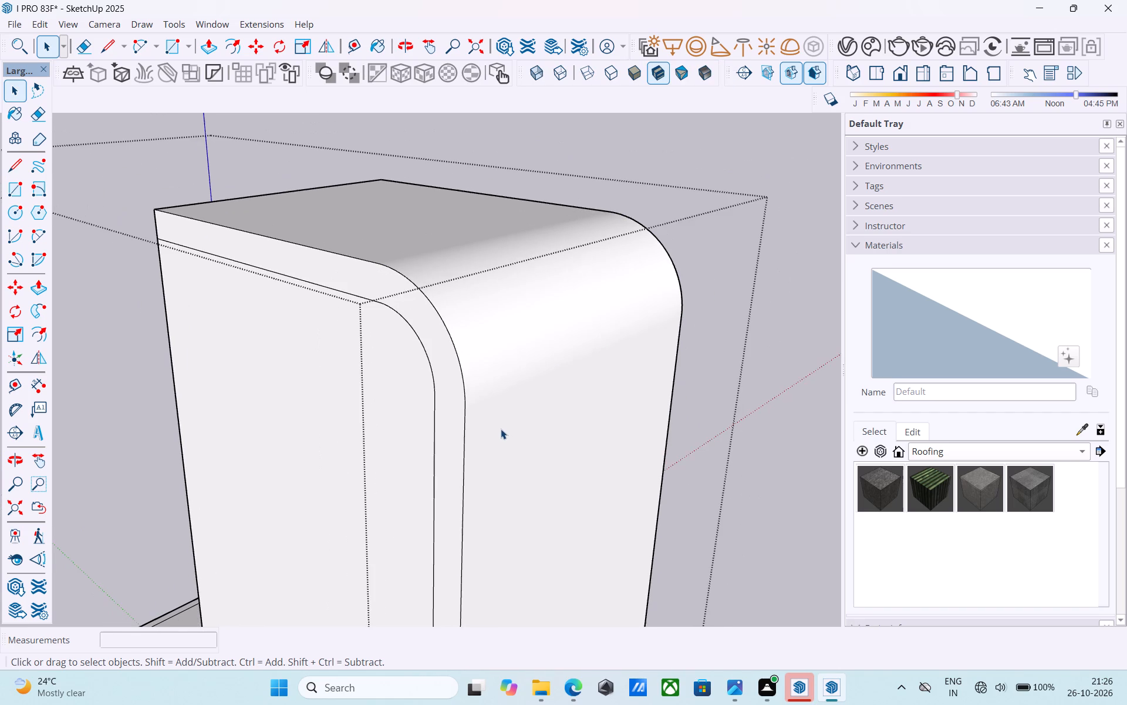
{"action": "scroll", "coordinate": [501, 429], "scroll_direction": "down", "scroll_amount": 7}
{"action": "middle_click_drag", "start_coordinate": [504, 427], "coordinate": [636, 331]}
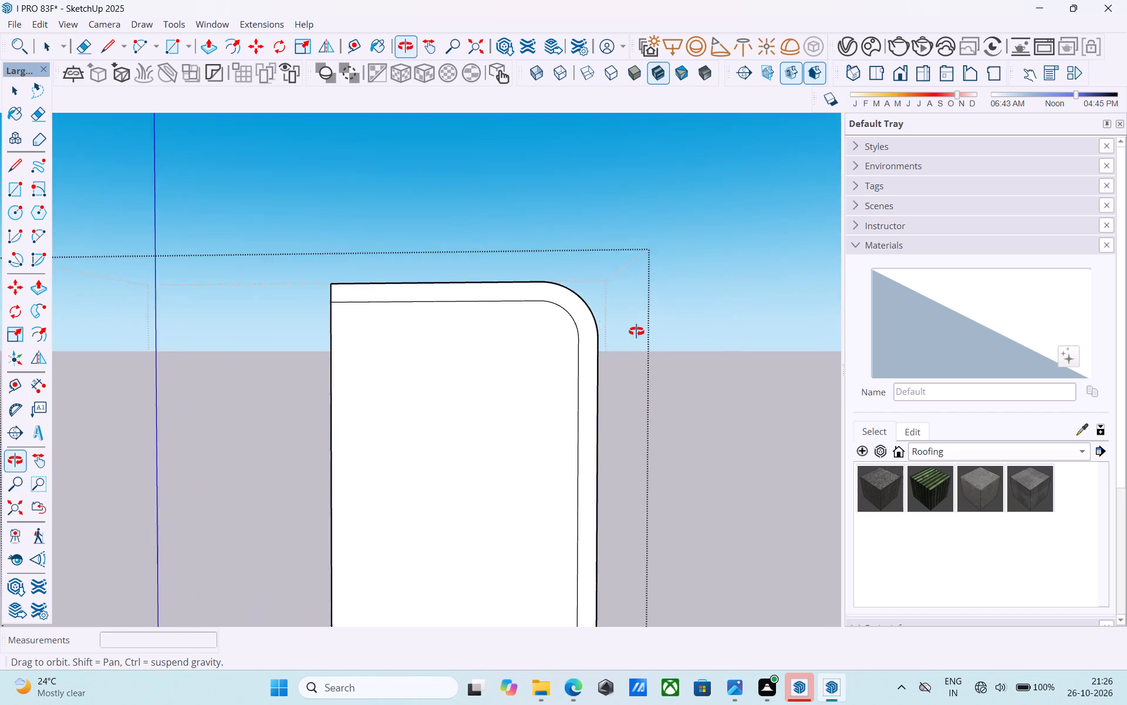
{"action": "middle_click_drag", "start_coordinate": [636, 331], "coordinate": [662, 335]}
{"action": "scroll", "coordinate": [570, 335], "scroll_direction": "up", "scroll_amount": 3}
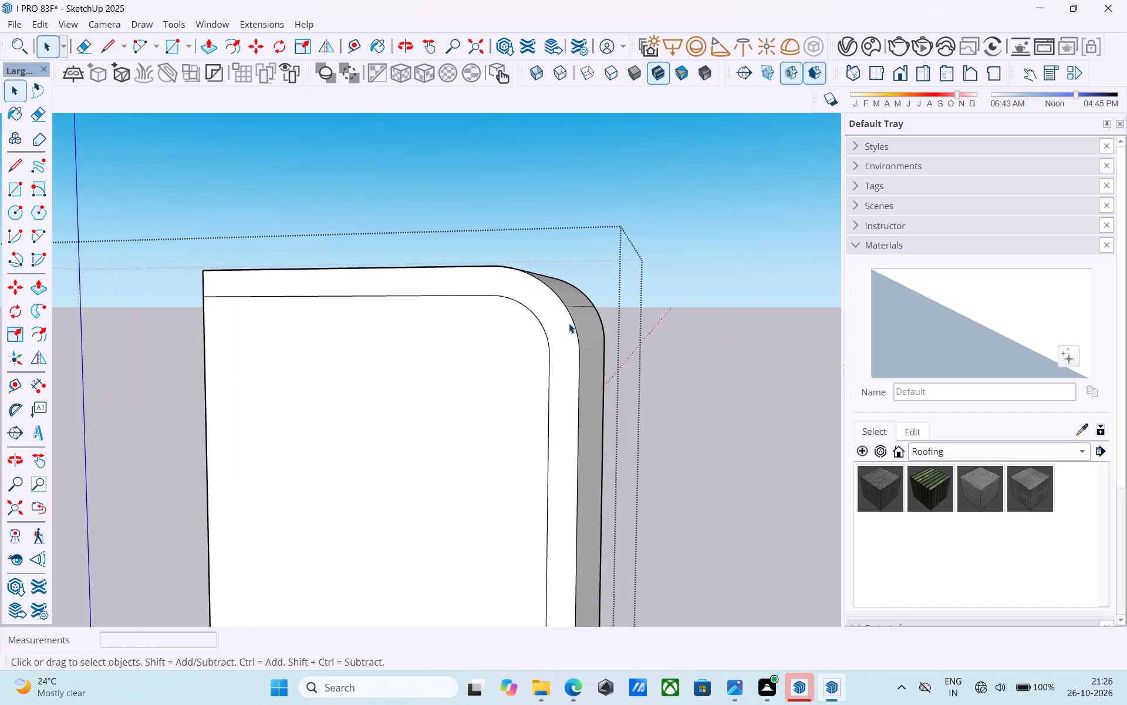
{"action": "scroll", "coordinate": [569, 323], "scroll_direction": "up", "scroll_amount": 11}
{"action": "scroll", "coordinate": [585, 309], "scroll_direction": "down", "scroll_amount": 5}
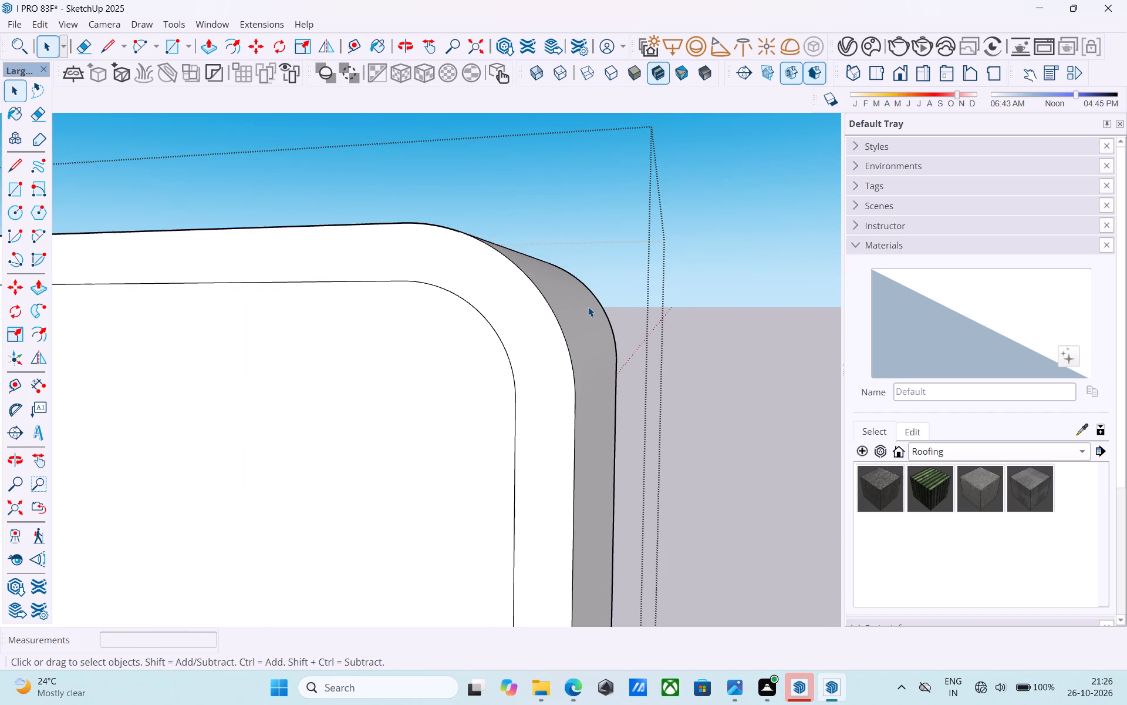
{"action": "scroll", "coordinate": [588, 307], "scroll_direction": "down", "scroll_amount": 20}
{"action": "middle_click_drag", "start_coordinate": [589, 327], "coordinate": [585, 352]}
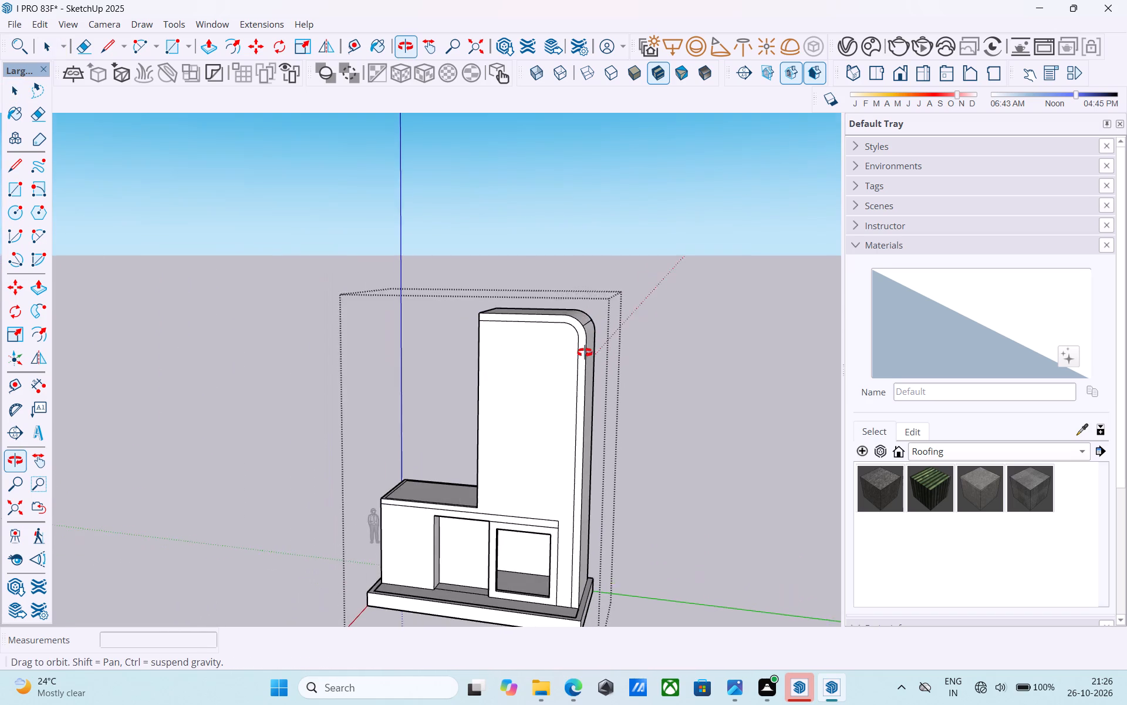
{"action": "middle_click_drag", "start_coordinate": [585, 352], "coordinate": [588, 377]}
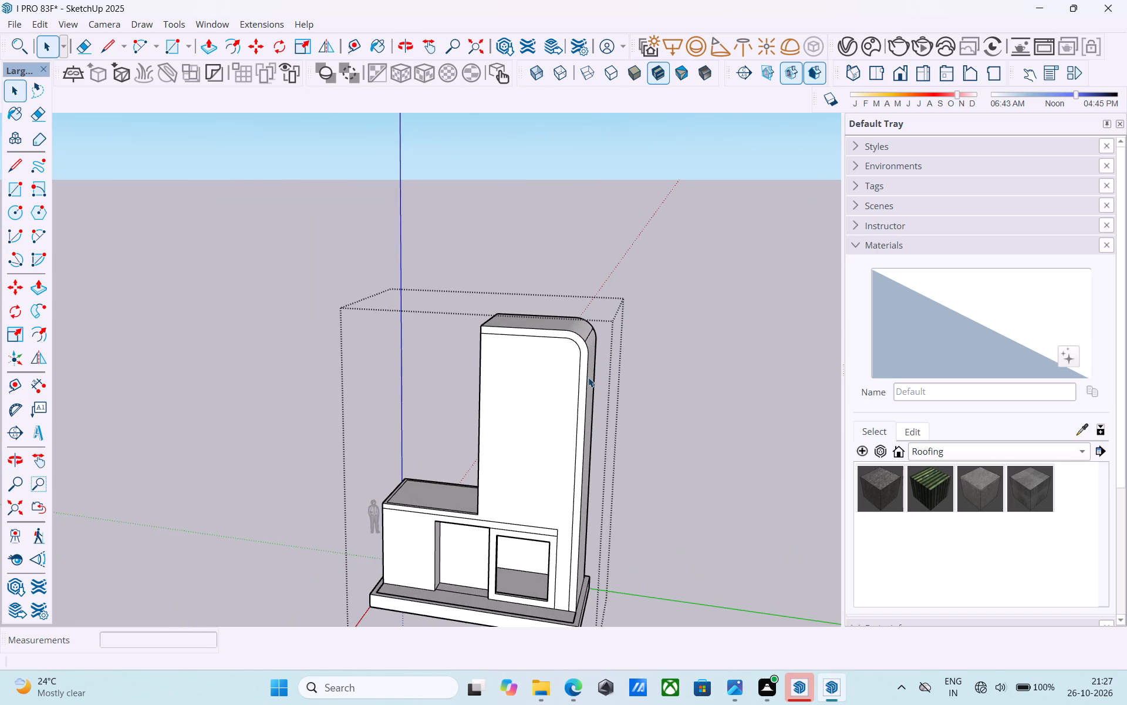
{"action": "middle_click_drag", "start_coordinate": [498, 419], "coordinate": [601, 394]}
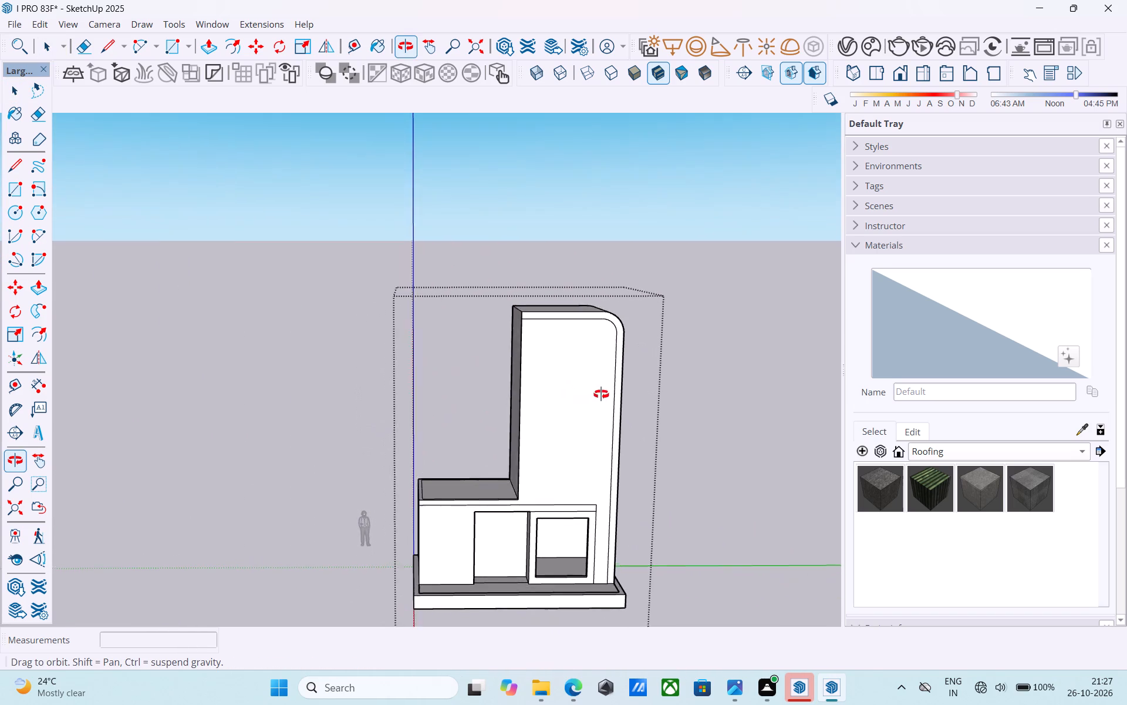
{"action": "middle_click_drag", "start_coordinate": [601, 394], "coordinate": [637, 387]}
{"action": "scroll", "coordinate": [589, 320], "scroll_direction": "up", "scroll_amount": 10}
{"action": "scroll", "coordinate": [614, 307], "scroll_direction": "down", "scroll_amount": 1}
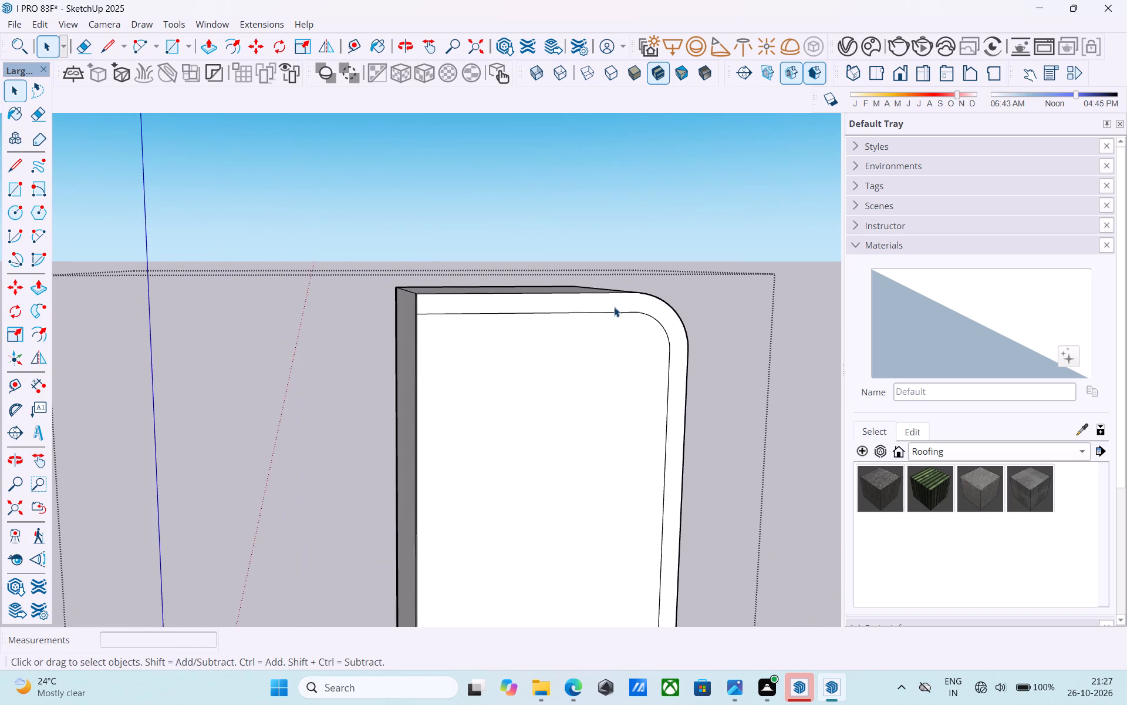
{"action": "scroll", "coordinate": [614, 307], "scroll_direction": "down", "scroll_amount": 13}
Push/Pull the border band around the tower's front face outward by 1'.
{"action": "middle_click_drag", "start_coordinate": [652, 344], "coordinate": [437, 362]}
{"action": "scroll", "coordinate": [626, 349], "scroll_direction": "up", "scroll_amount": 6}
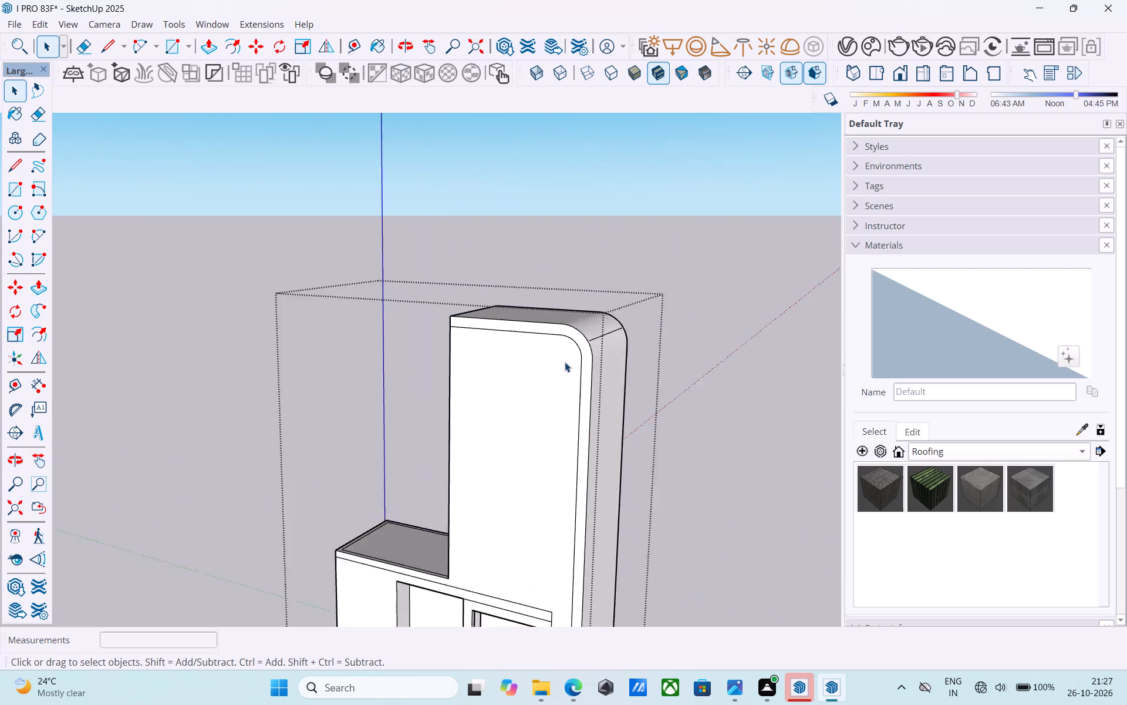
{"action": "scroll", "coordinate": [565, 362], "scroll_direction": "up", "scroll_amount": 6}
{"action": "left_click", "coordinate": [598, 349]}
{"action": "scroll", "coordinate": [598, 349], "scroll_direction": "up", "scroll_amount": 2}
{"action": "key", "text": "p"}
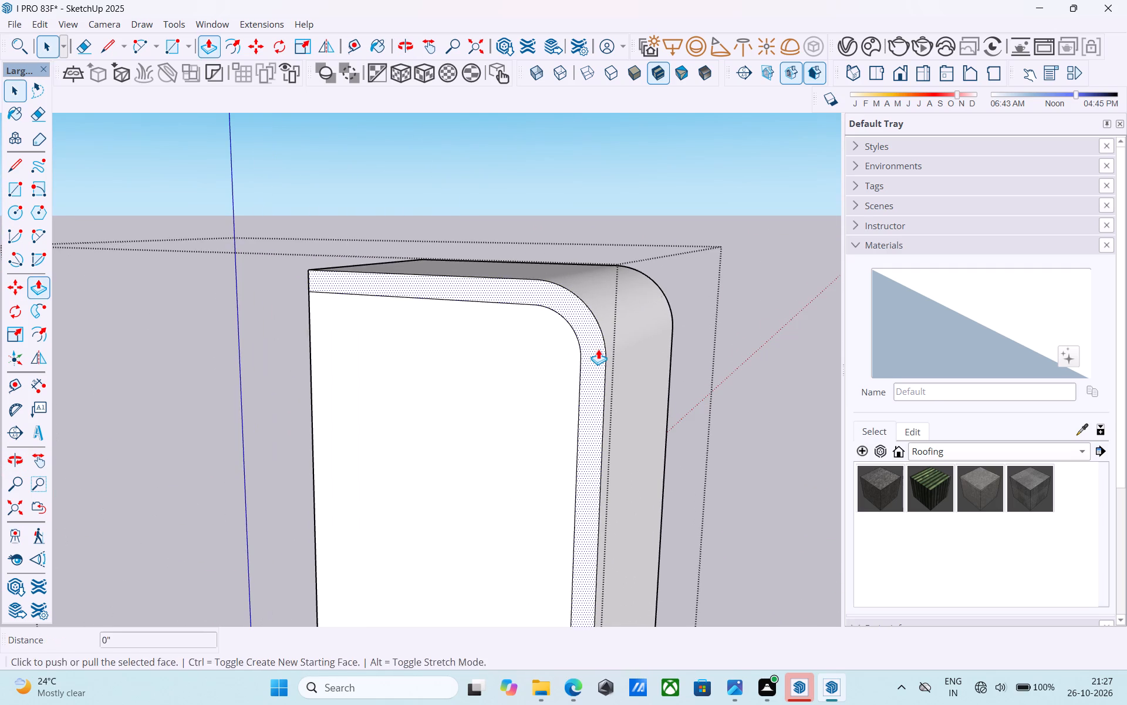
{"action": "left_click", "coordinate": [598, 349]}
{"action": "key", "text": "1"}
{"action": "key", "text": "apostrophe"}
{"action": "key", "text": "Return"}
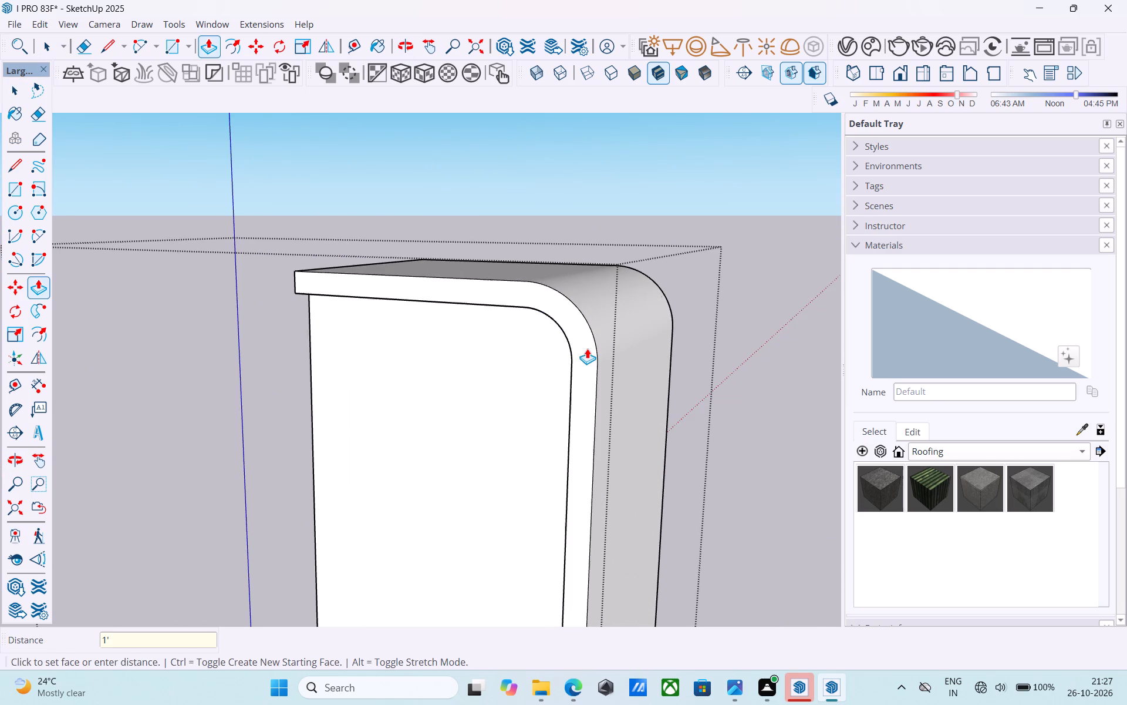
{"action": "key", "text": "space"}
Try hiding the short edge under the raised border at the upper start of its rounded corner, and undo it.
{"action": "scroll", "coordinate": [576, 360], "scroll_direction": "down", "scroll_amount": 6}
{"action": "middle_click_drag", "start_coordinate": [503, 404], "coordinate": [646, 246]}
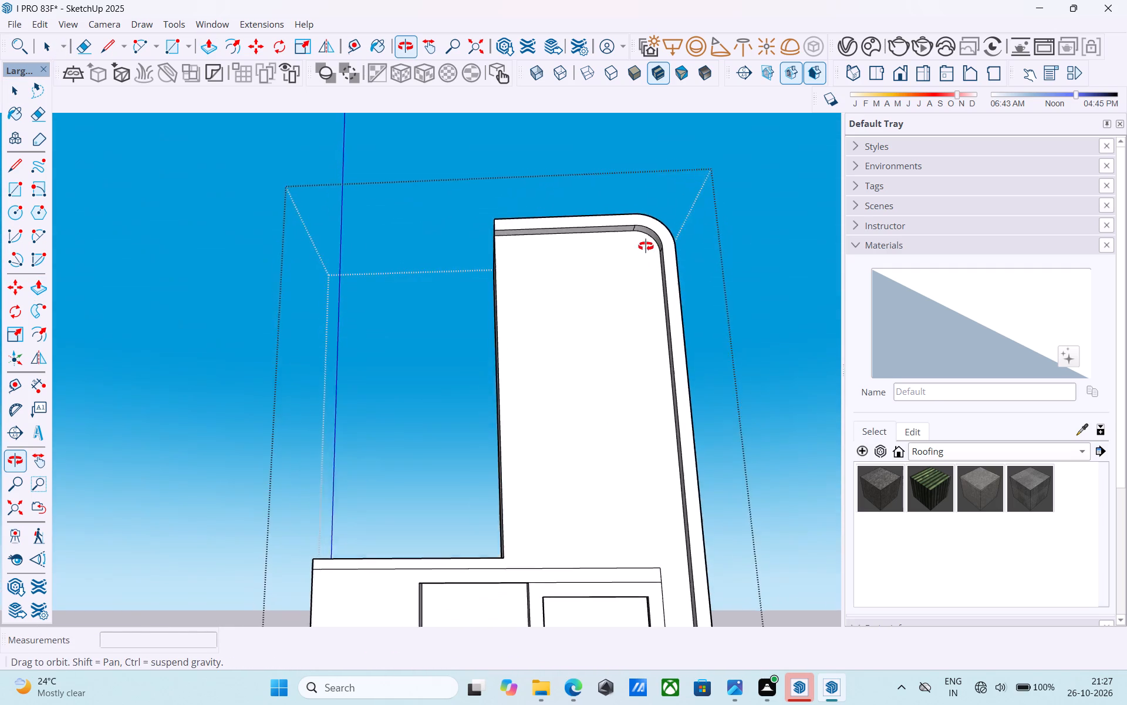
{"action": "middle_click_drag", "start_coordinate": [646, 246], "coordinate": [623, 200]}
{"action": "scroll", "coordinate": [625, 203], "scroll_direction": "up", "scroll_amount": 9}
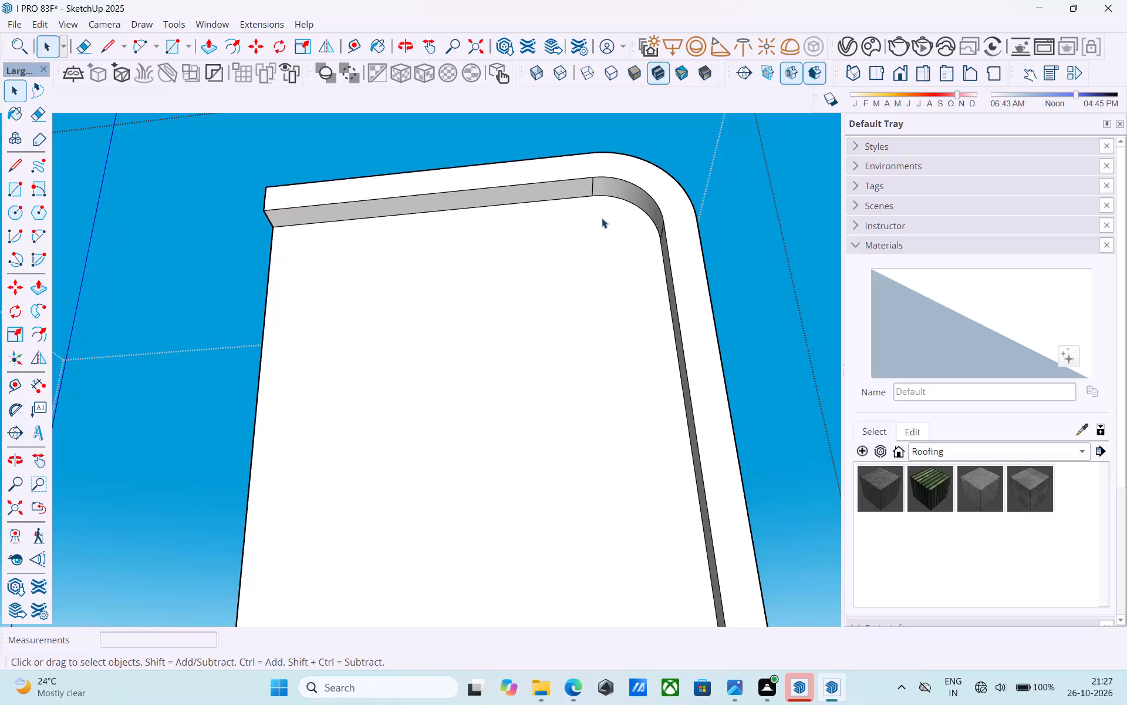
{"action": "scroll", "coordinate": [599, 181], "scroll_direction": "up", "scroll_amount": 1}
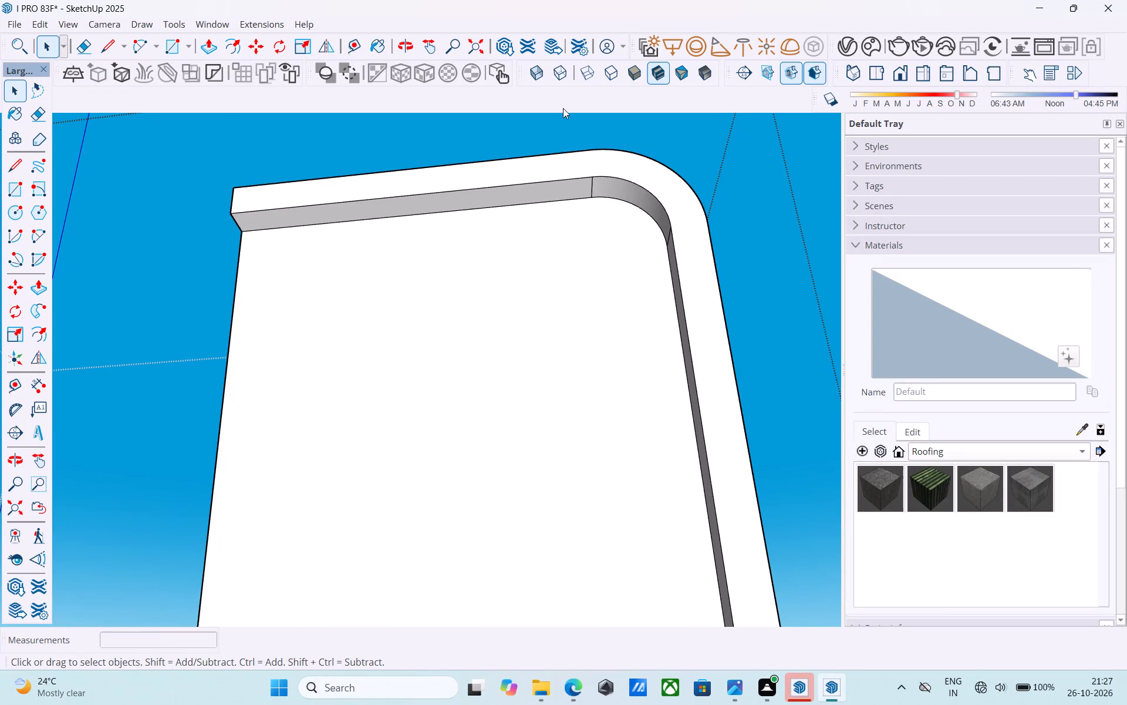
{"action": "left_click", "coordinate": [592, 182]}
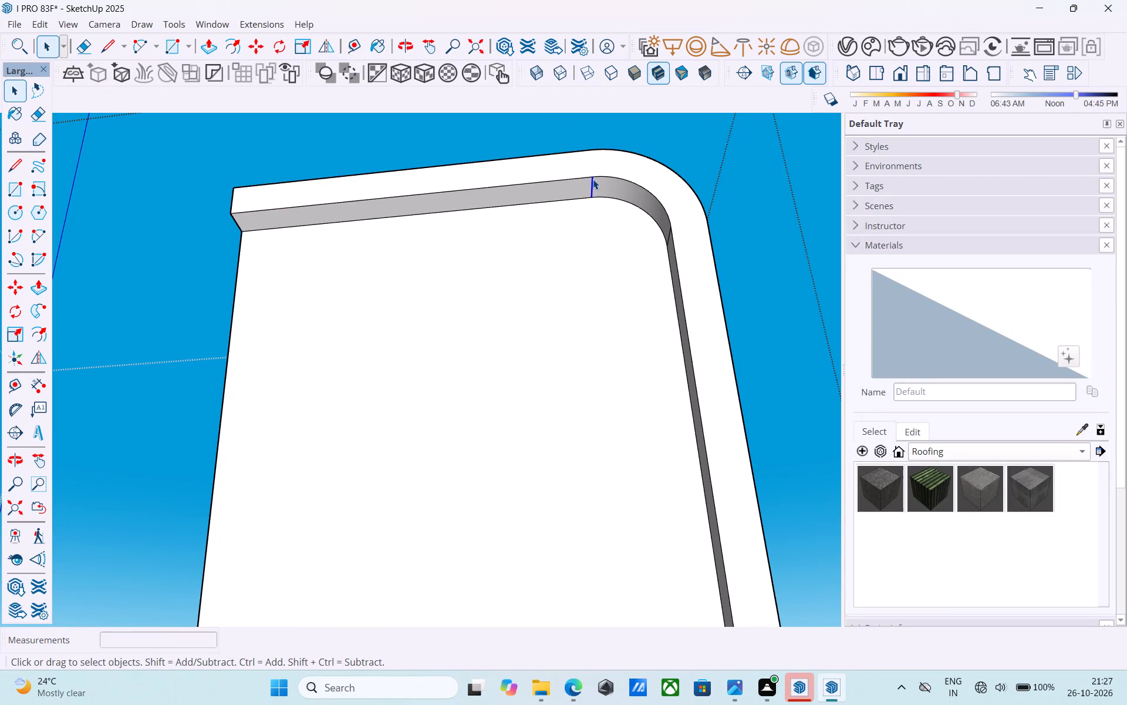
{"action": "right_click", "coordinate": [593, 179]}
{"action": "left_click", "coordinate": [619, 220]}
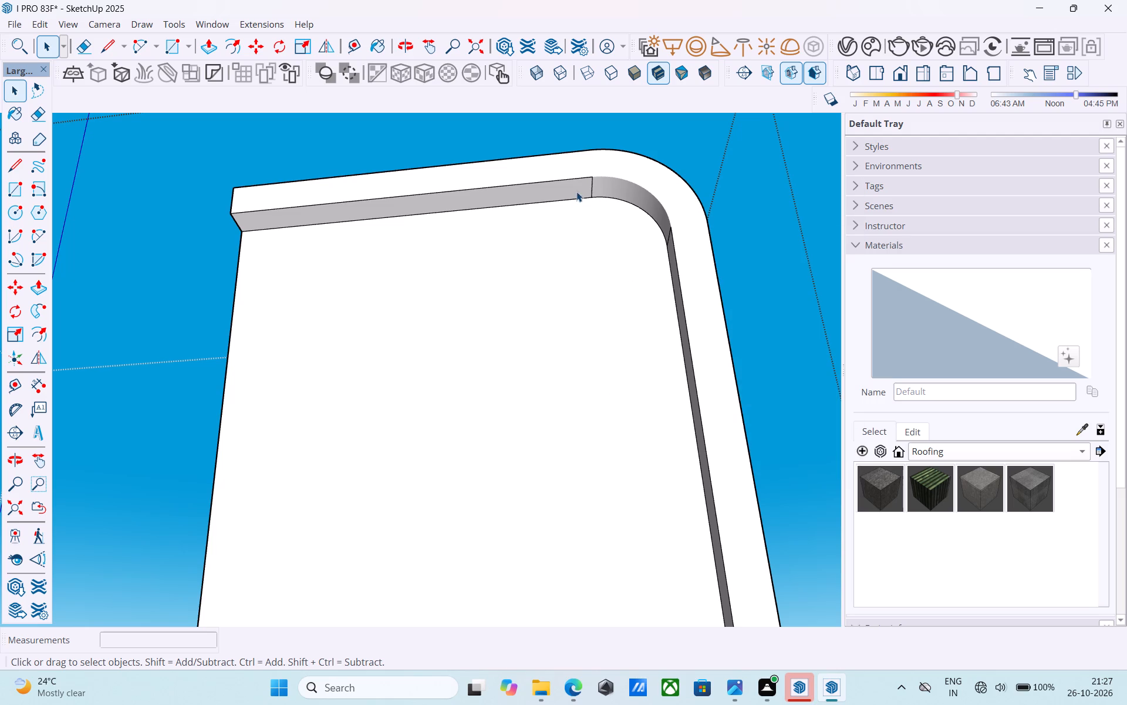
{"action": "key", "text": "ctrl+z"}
Hide the short edge across the raised border's inner side where its top run meets the rounded corner.
{"action": "scroll", "coordinate": [595, 182], "scroll_direction": "up", "scroll_amount": 7}
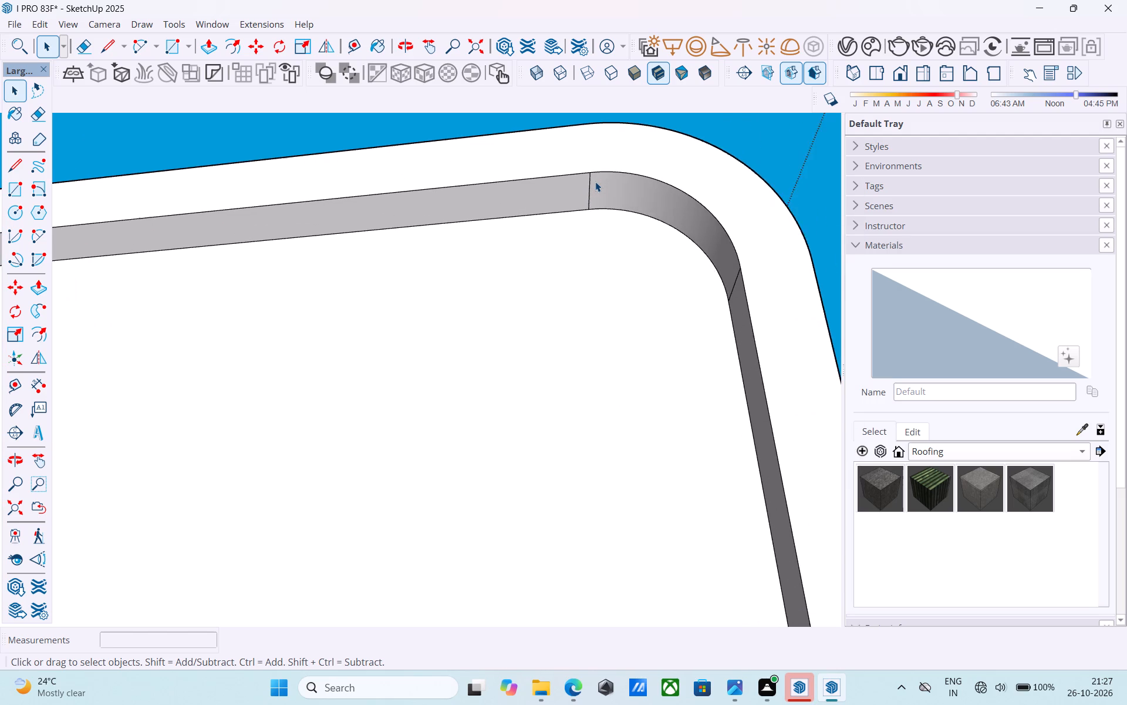
{"action": "left_click", "coordinate": [590, 180]}
{"action": "right_click", "coordinate": [590, 180]}
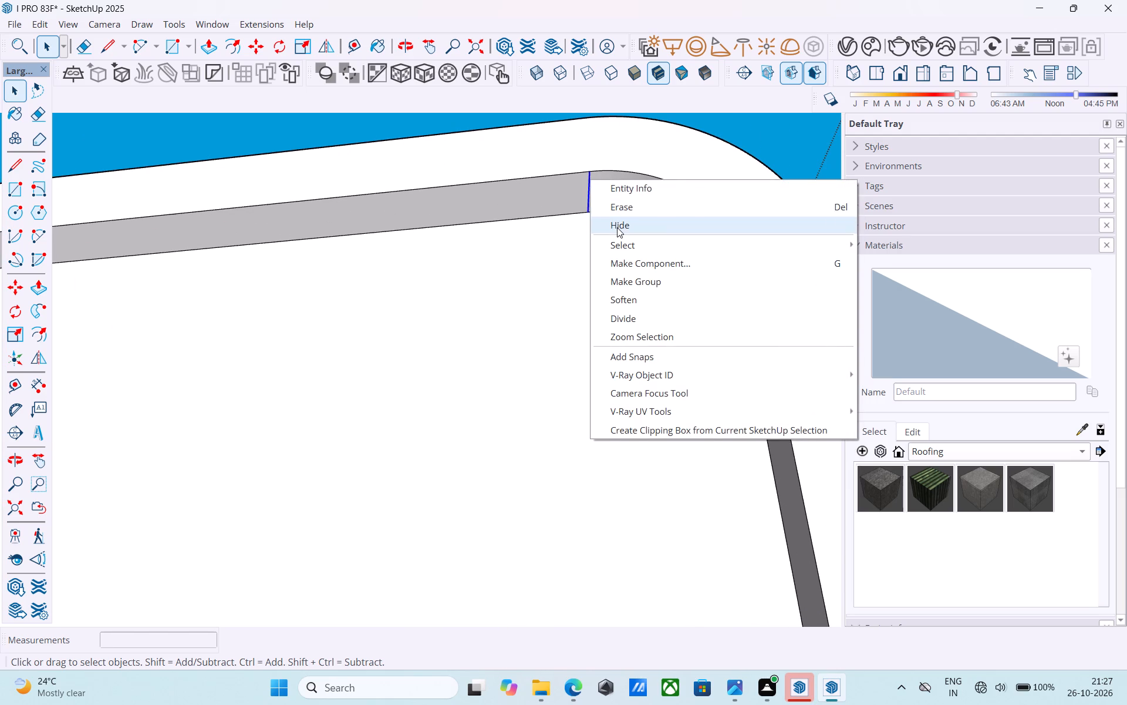
{"action": "left_click", "coordinate": [617, 227]}
Hide the short edge across the raised border's inner side where its rounded corner meets the vertical run.
{"action": "scroll", "coordinate": [589, 223], "scroll_direction": "down", "scroll_amount": 5}
{"action": "middle_click_drag", "start_coordinate": [582, 224], "coordinate": [703, 290]}
{"action": "scroll", "coordinate": [498, 267], "scroll_direction": "down", "scroll_amount": 9}
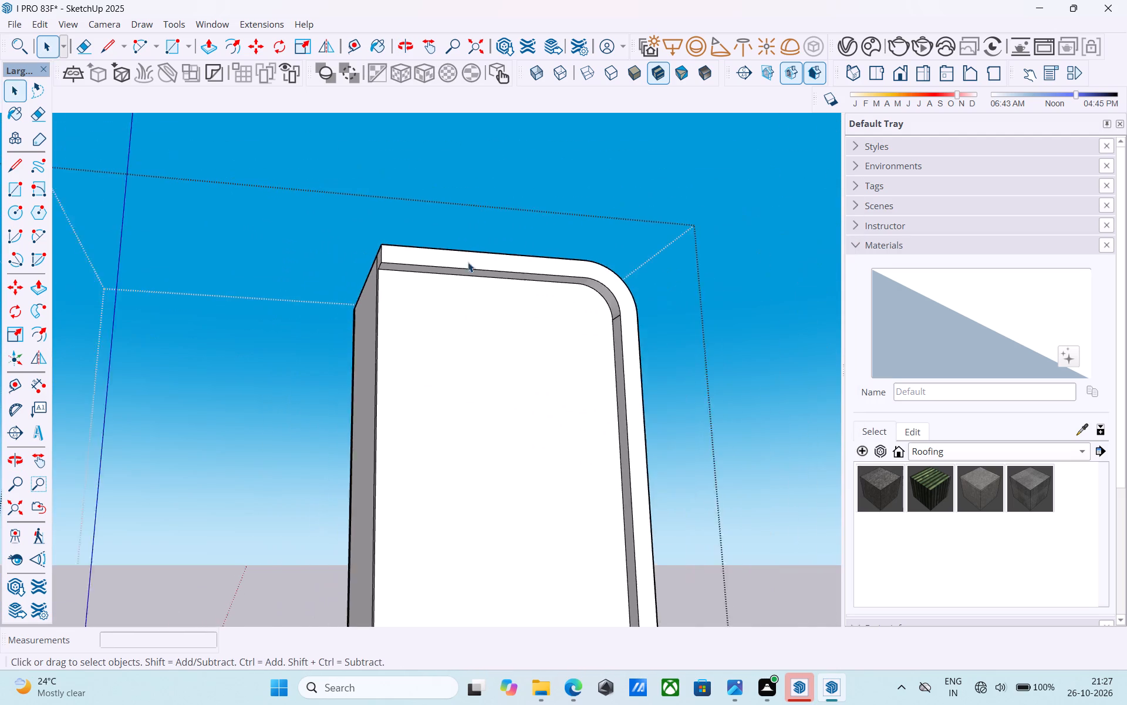
{"action": "scroll", "coordinate": [468, 262], "scroll_direction": "down", "scroll_amount": 1}
{"action": "scroll", "coordinate": [607, 312], "scroll_direction": "up", "scroll_amount": 3}
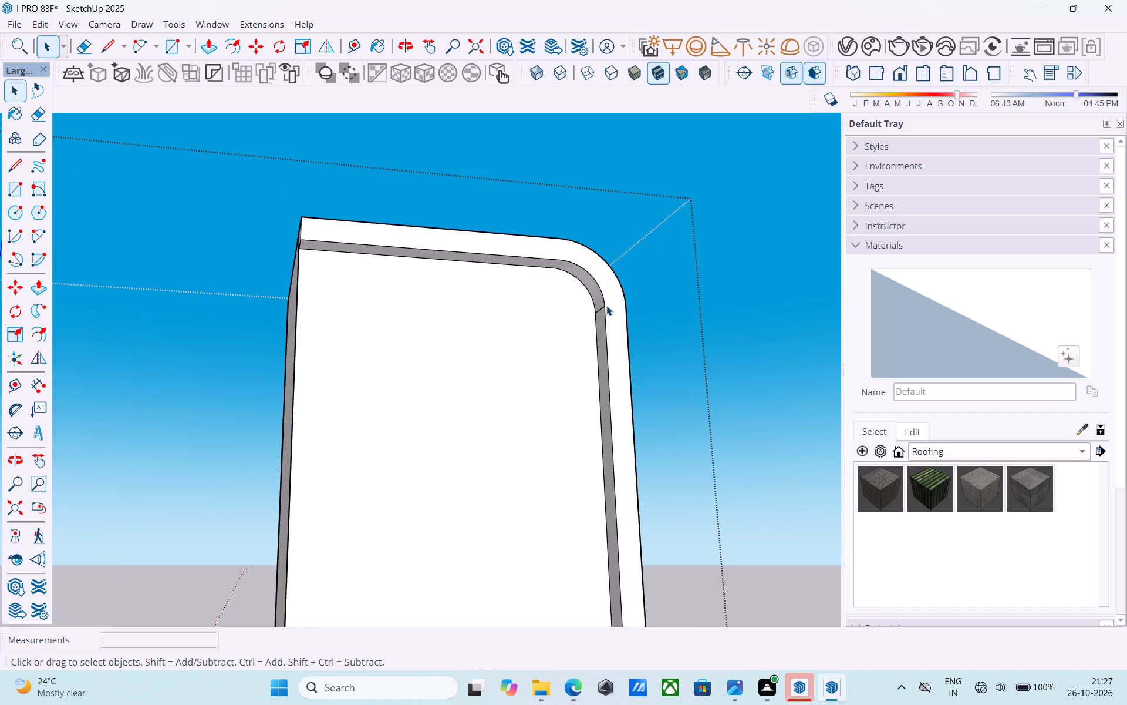
{"action": "scroll", "coordinate": [589, 323], "scroll_direction": "up", "scroll_amount": 4}
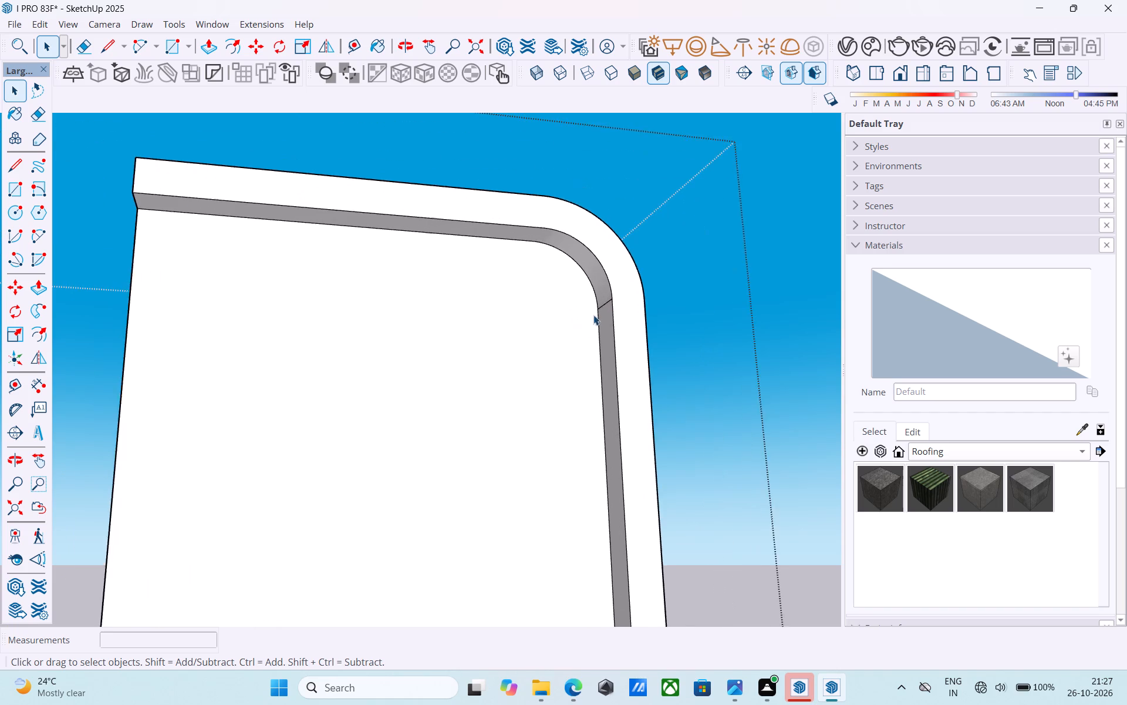
{"action": "scroll", "coordinate": [593, 315], "scroll_direction": "up", "scroll_amount": 10}
{"action": "left_click", "coordinate": [596, 308]}
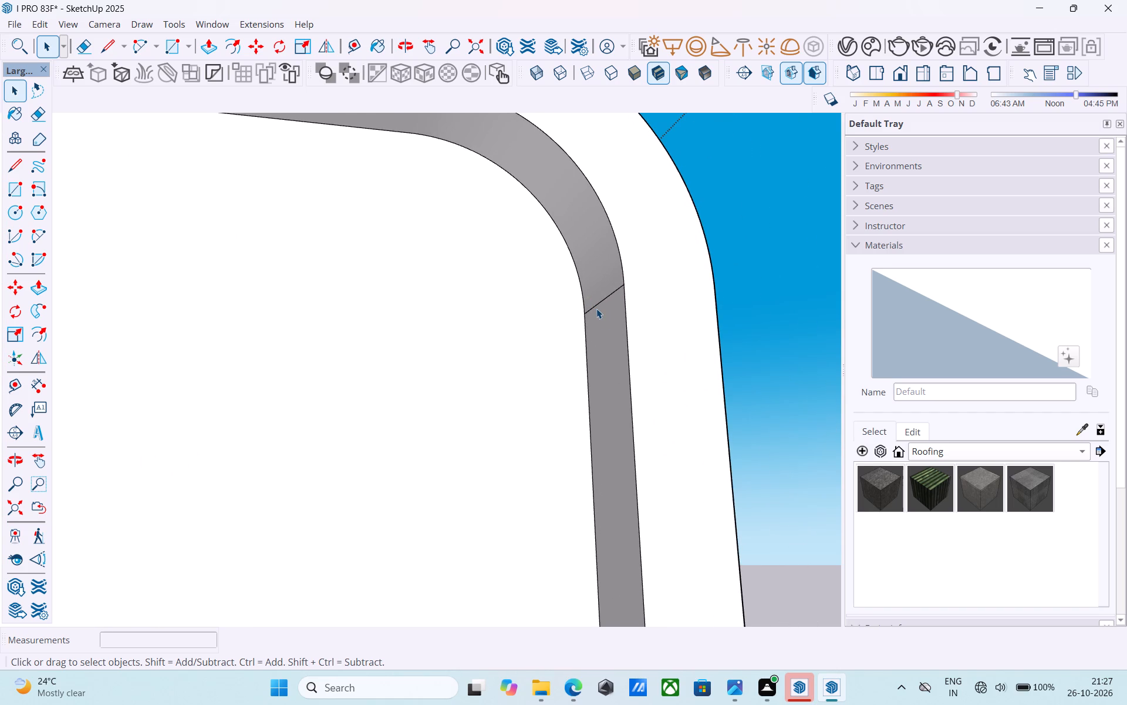
{"action": "right_click", "coordinate": [596, 308]}
{"action": "left_click", "coordinate": [618, 354]}
{"action": "scroll", "coordinate": [618, 335], "scroll_direction": "down", "scroll_amount": 6}
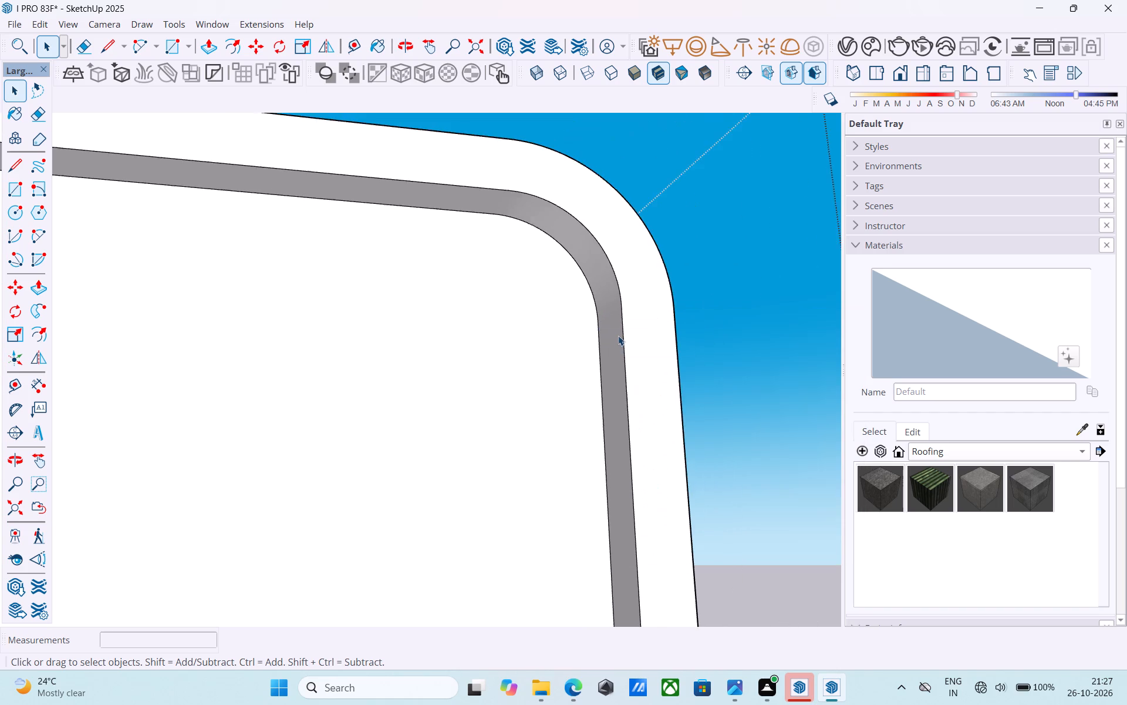
Paint the tower border's front face and its inner vertical, curved and top sides with Wood_Veneer_15_1K from the Wood materials.
{"action": "middle_click_drag", "start_coordinate": [618, 335], "coordinate": [660, 297]}
{"action": "scroll", "coordinate": [660, 291], "scroll_direction": "down", "scroll_amount": 11}
{"action": "middle_click_drag", "start_coordinate": [659, 290], "coordinate": [645, 318]}
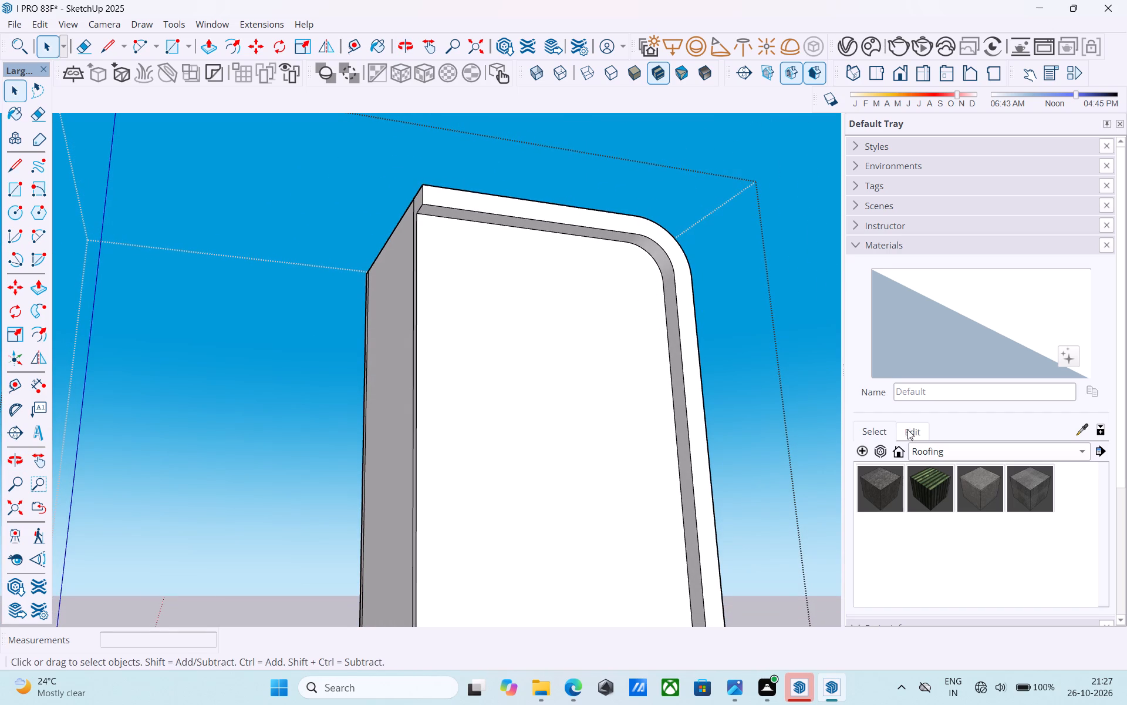
{"action": "left_click", "coordinate": [923, 449]}
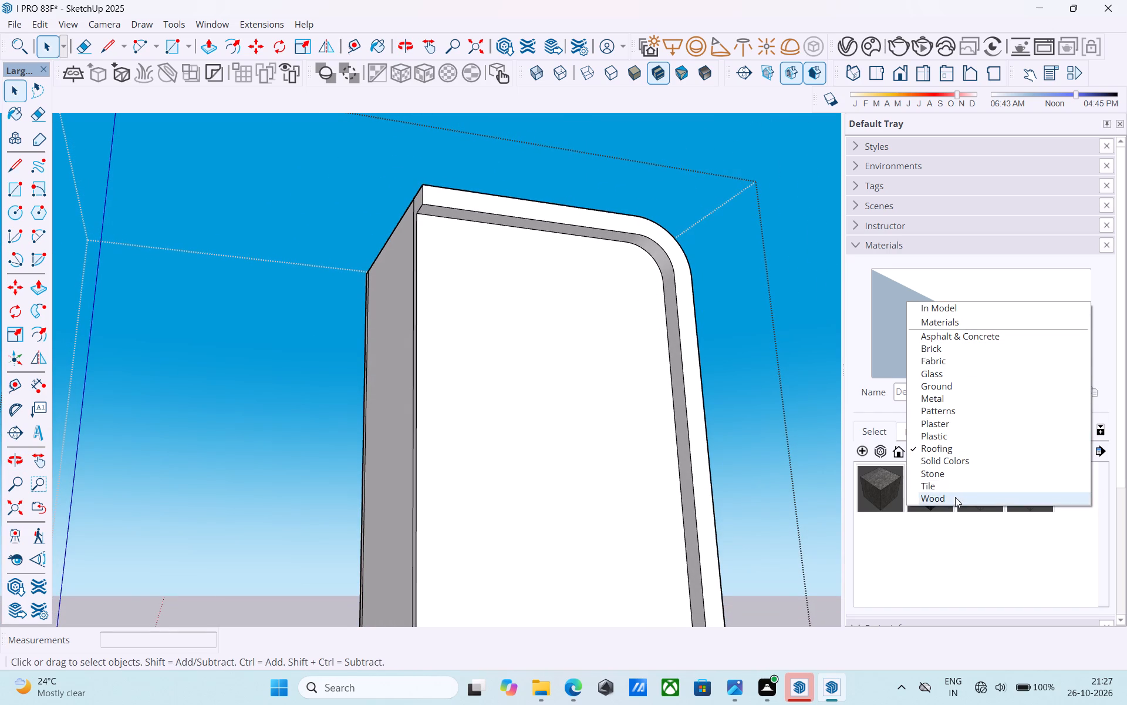
{"action": "left_click", "coordinate": [955, 497]}
{"action": "left_click", "coordinate": [931, 532]}
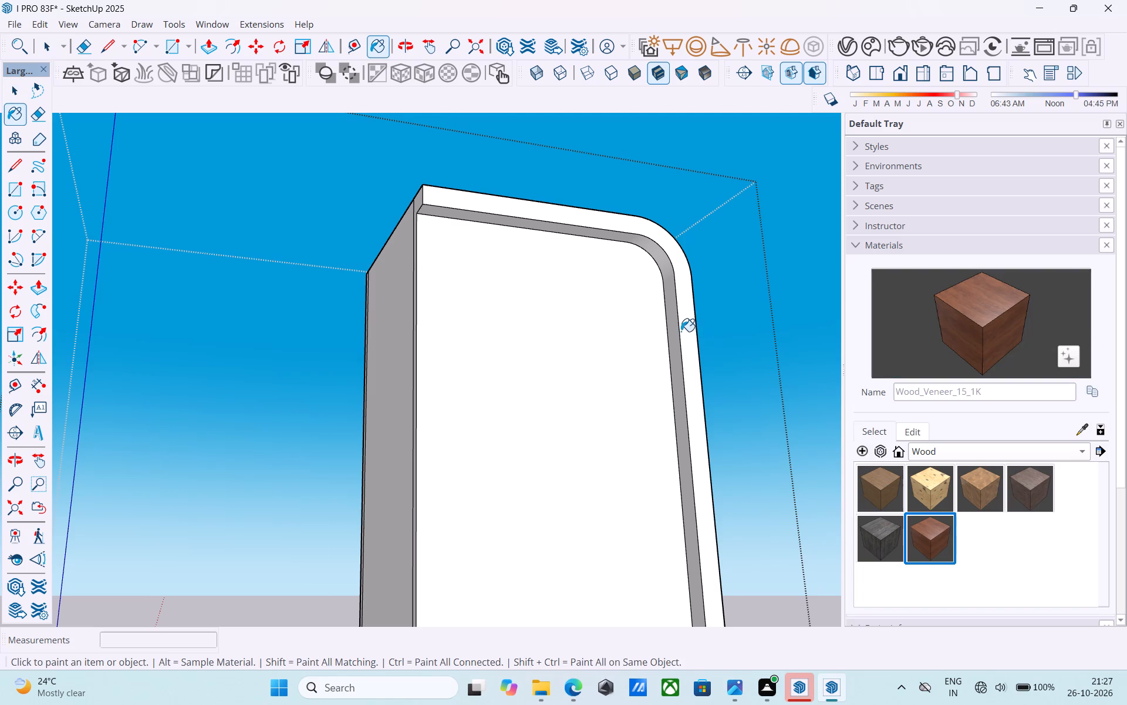
{"action": "scroll", "coordinate": [681, 331], "scroll_direction": "up", "scroll_amount": 4}
{"action": "left_click", "coordinate": [676, 327]}
{"action": "left_click", "coordinate": [650, 237]}
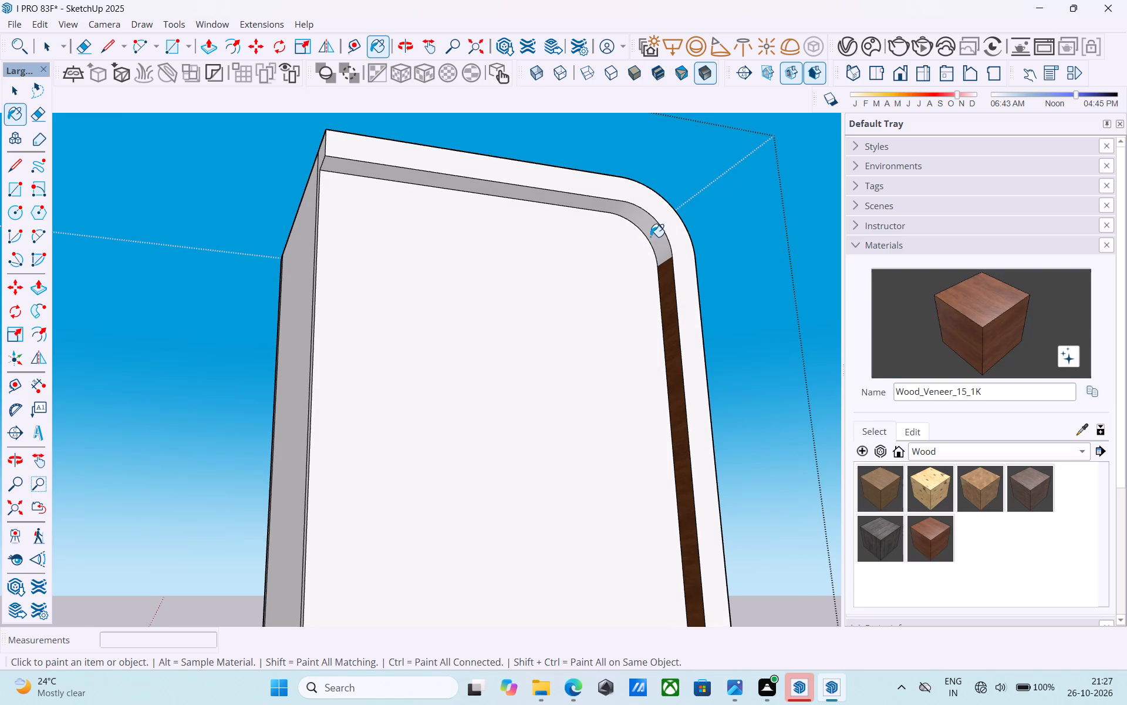
{"action": "left_click", "coordinate": [591, 207]}
{"action": "left_click", "coordinate": [604, 195]}
Paint the narrow strip along the front edge of the tower's straight side with the same wood veneer.
{"action": "scroll", "coordinate": [616, 202], "scroll_direction": "down", "scroll_amount": 4}
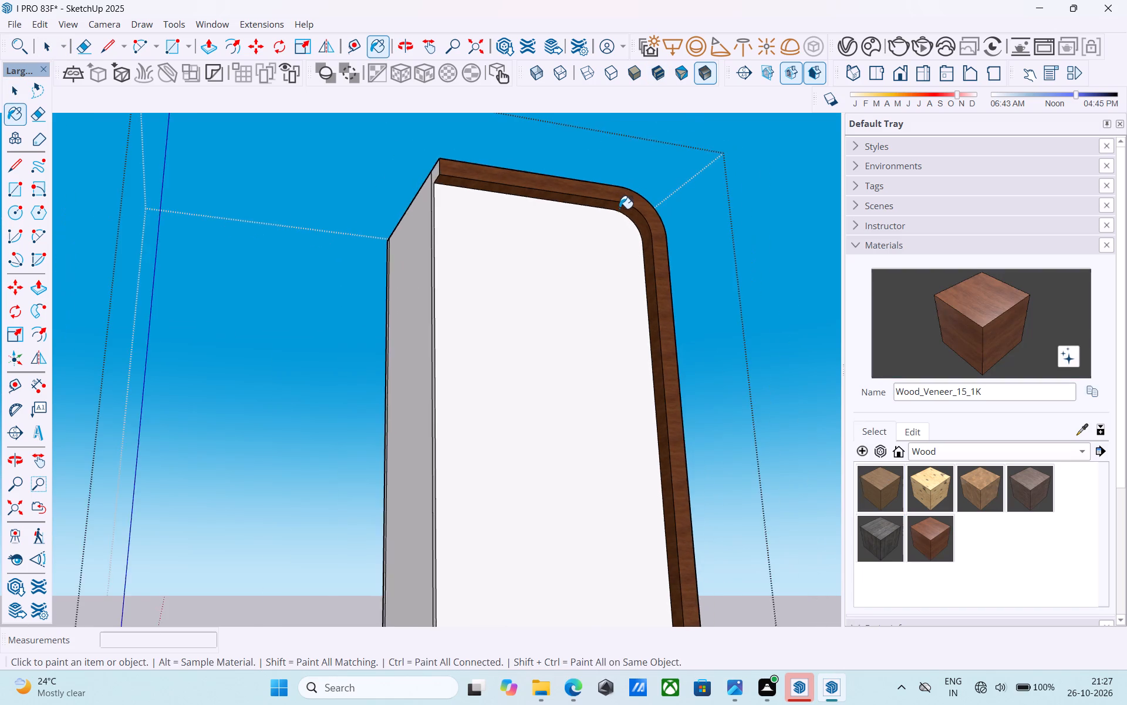
{"action": "scroll", "coordinate": [619, 209], "scroll_direction": "down", "scroll_amount": 9}
{"action": "middle_click_drag", "start_coordinate": [628, 264], "coordinate": [454, 418]}
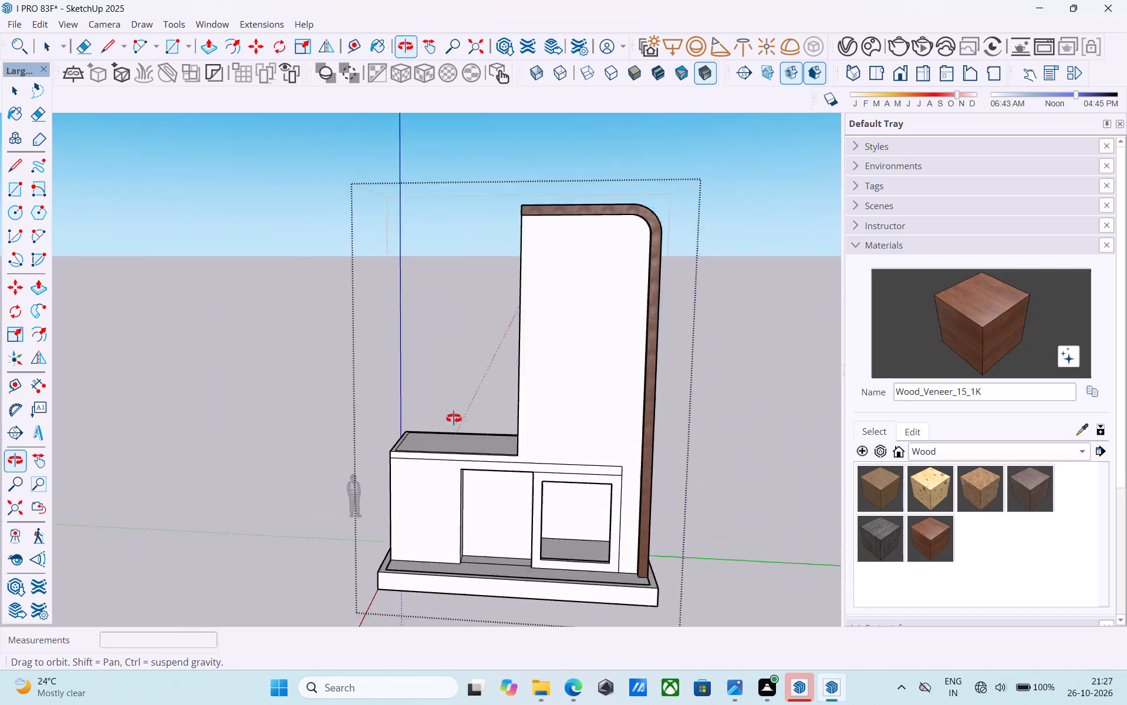
{"action": "middle_click_drag", "start_coordinate": [454, 418], "coordinate": [192, 454]}
{"action": "middle_click_drag", "start_coordinate": [210, 421], "coordinate": [842, 155]}
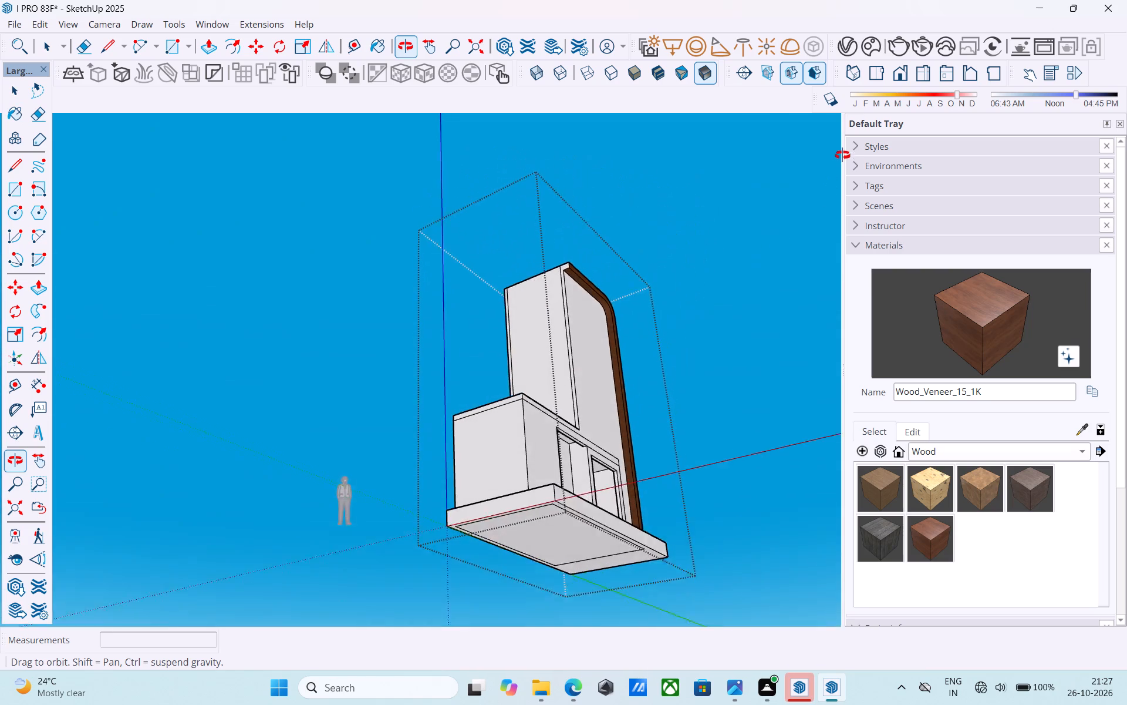
{"action": "middle_click_drag", "start_coordinate": [842, 155], "coordinate": [851, 317]}
{"action": "scroll", "coordinate": [592, 221], "scroll_direction": "up", "scroll_amount": 11}
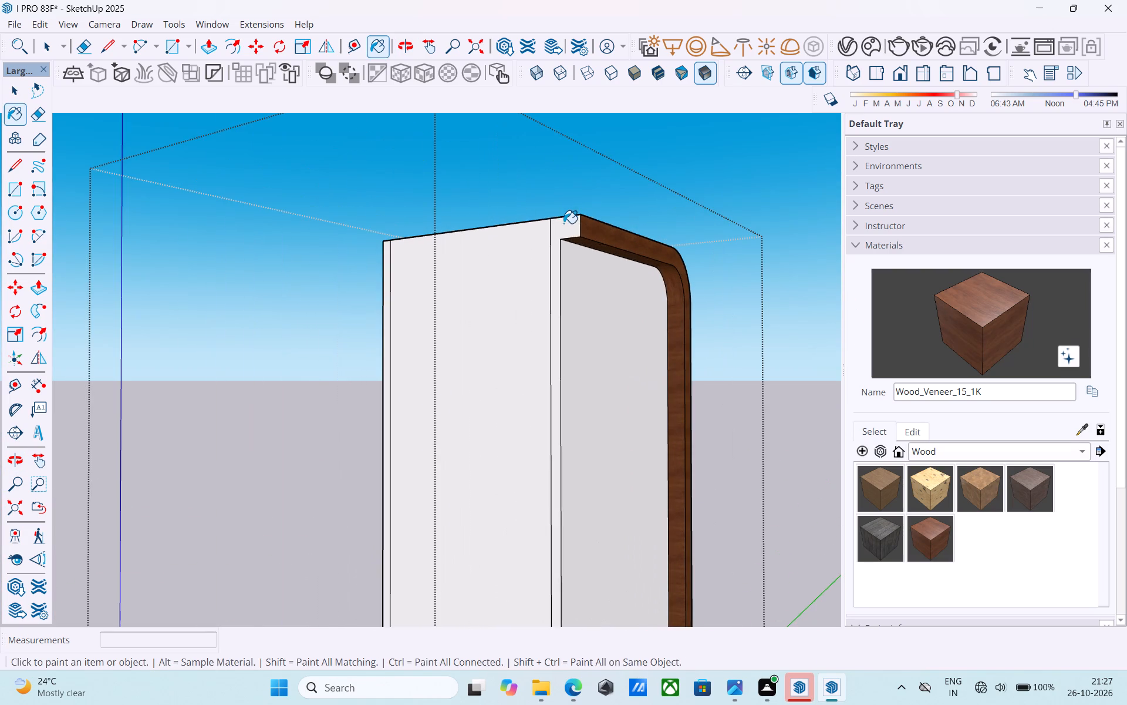
{"action": "left_click", "coordinate": [563, 223]}
Examine the veneered tower border from the straight side, from the front and with the whole building in view.
{"action": "scroll", "coordinate": [589, 217], "scroll_direction": "down", "scroll_amount": 12}
{"action": "middle_click_drag", "start_coordinate": [594, 216], "coordinate": [505, 226]}
{"action": "middle_click_drag", "start_coordinate": [595, 259], "coordinate": [591, 257]}
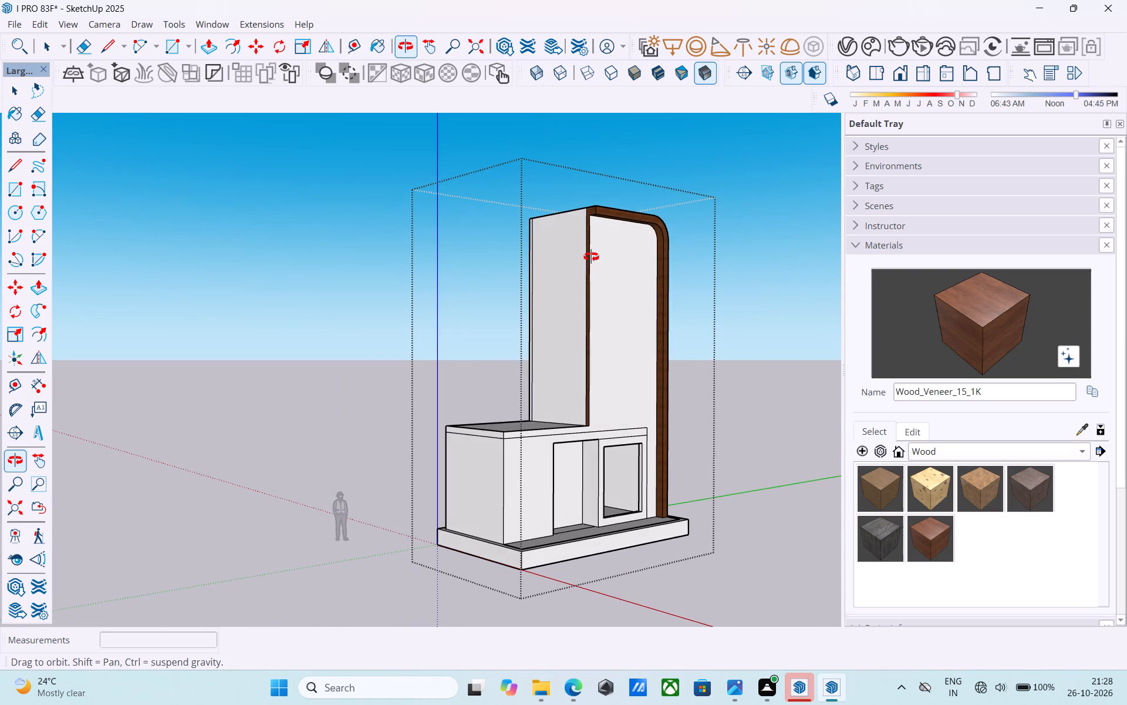
{"action": "middle_click_drag", "start_coordinate": [591, 257], "coordinate": [333, 269]}
{"action": "scroll", "coordinate": [574, 208], "scroll_direction": "up", "scroll_amount": 3}
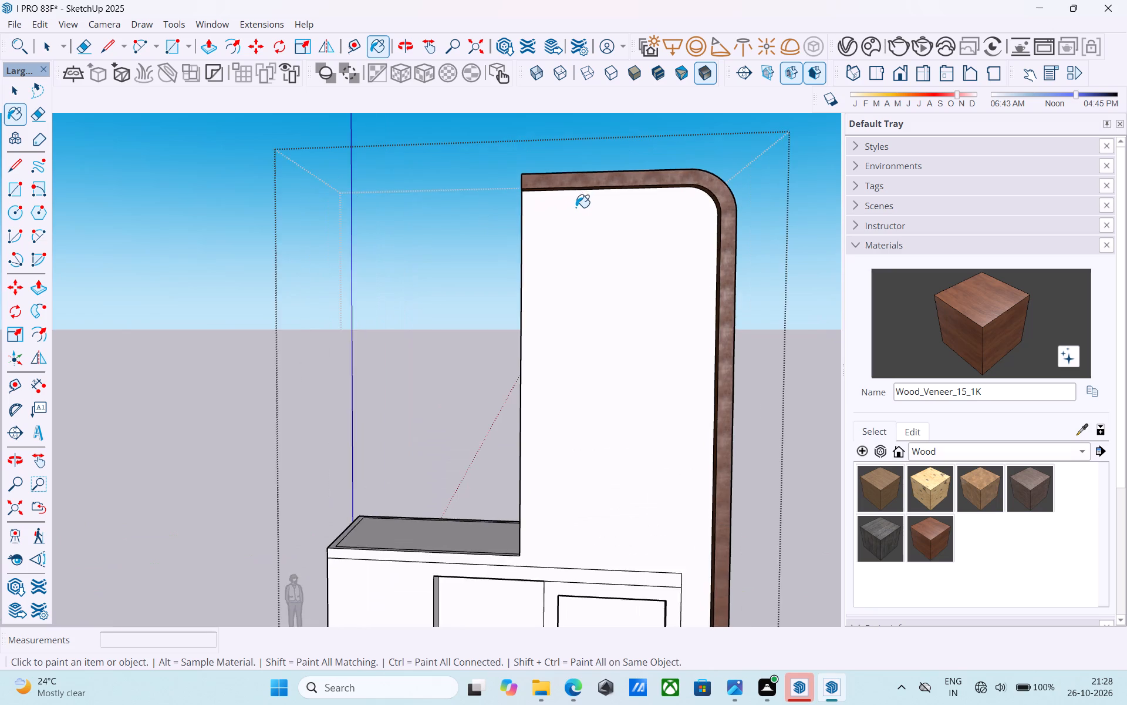
{"action": "scroll", "coordinate": [576, 207], "scroll_direction": "up", "scroll_amount": 3}
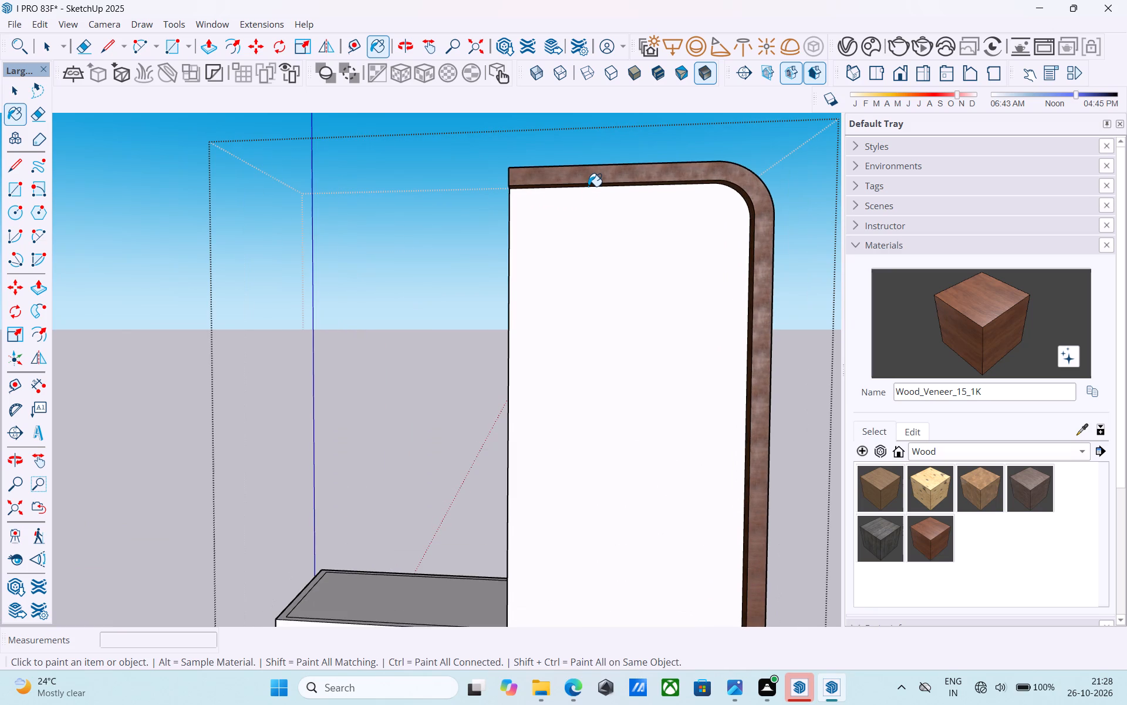
{"action": "scroll", "coordinate": [588, 186], "scroll_direction": "down", "scroll_amount": 8}
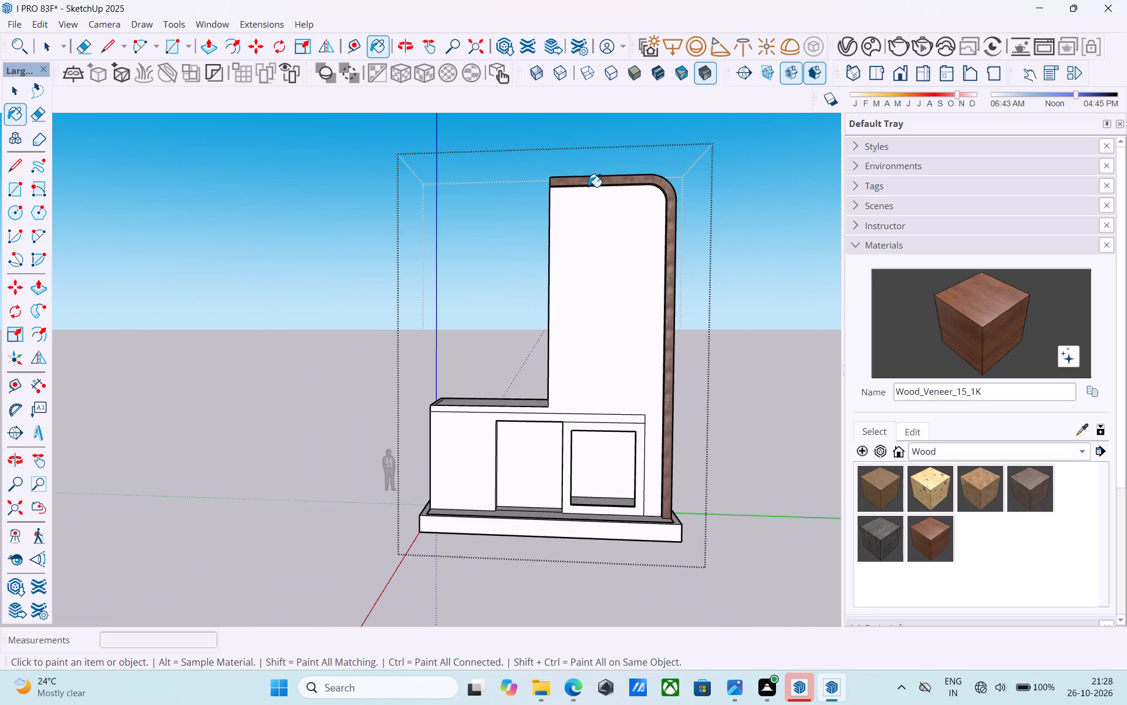
{"action": "scroll", "coordinate": [588, 187], "scroll_direction": "down", "scroll_amount": 6}
{"action": "scroll", "coordinate": [607, 231], "scroll_direction": "down", "scroll_amount": 3}
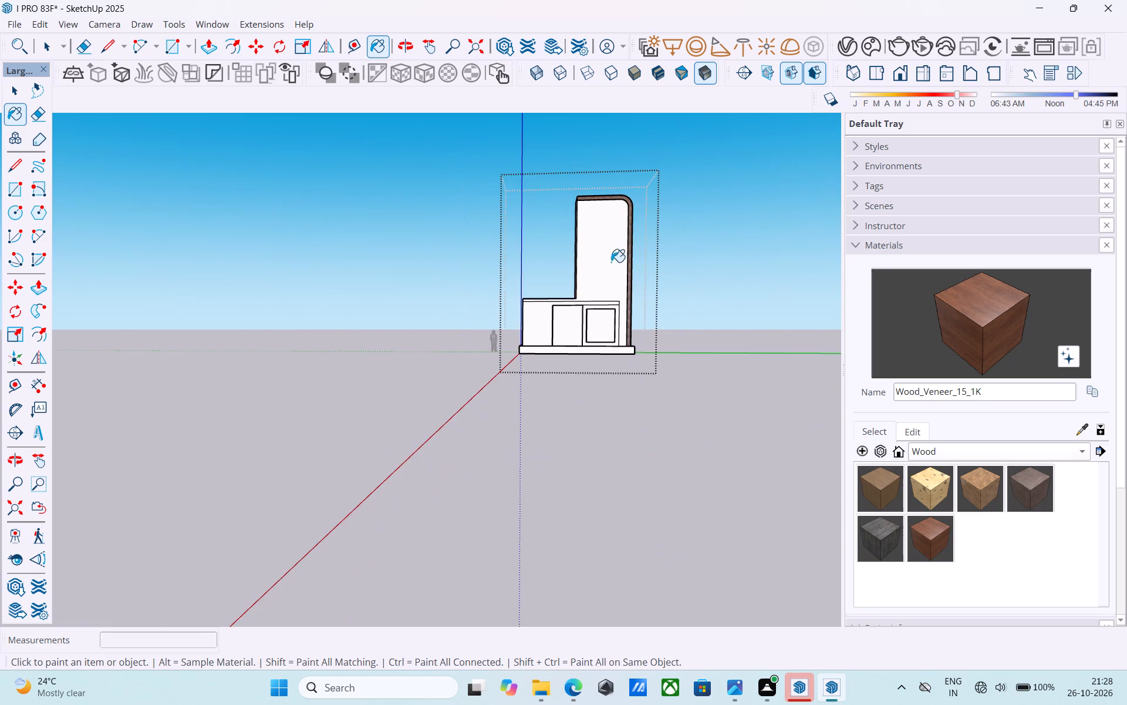
Erase the edge across the floor at the threshold of the lower block's front opening.
{"action": "scroll", "coordinate": [569, 321], "scroll_direction": "up", "scroll_amount": 11}
{"action": "middle_click_drag", "start_coordinate": [592, 320], "coordinate": [421, 347]}
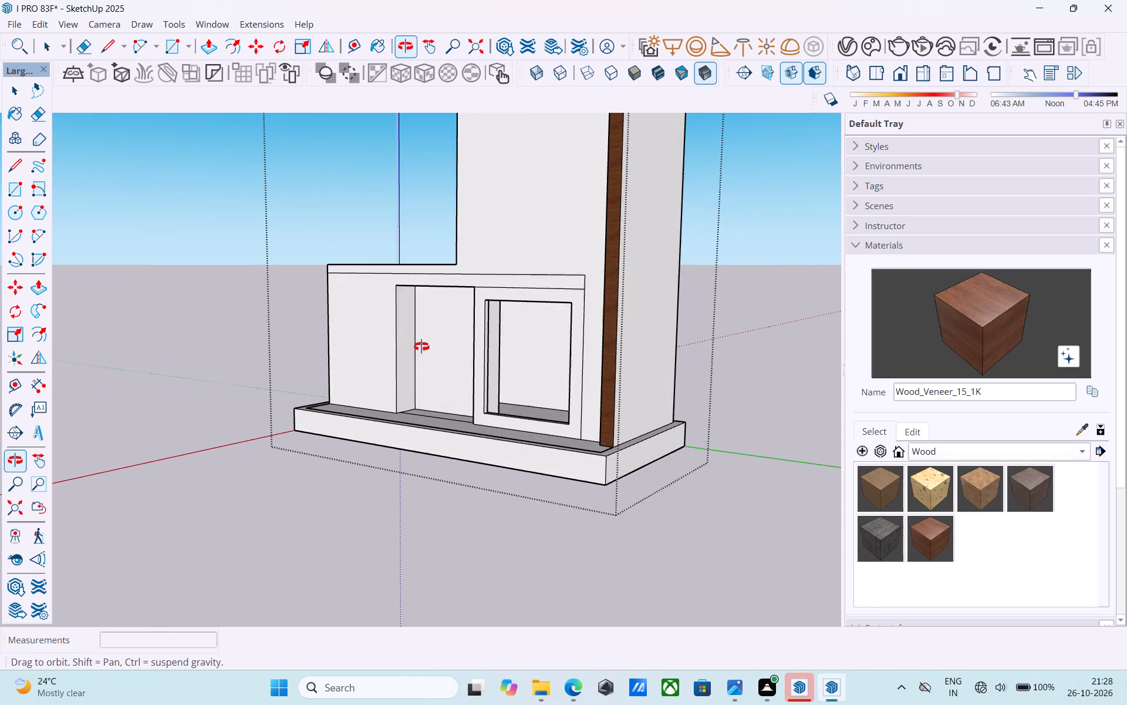
{"action": "middle_click_drag", "start_coordinate": [421, 347], "coordinate": [421, 347]}
{"action": "scroll", "coordinate": [482, 254], "scroll_direction": "down", "scroll_amount": 6}
{"action": "middle_click_drag", "start_coordinate": [500, 244], "coordinate": [480, 411]}
{"action": "scroll", "coordinate": [461, 421], "scroll_direction": "up", "scroll_amount": 4}
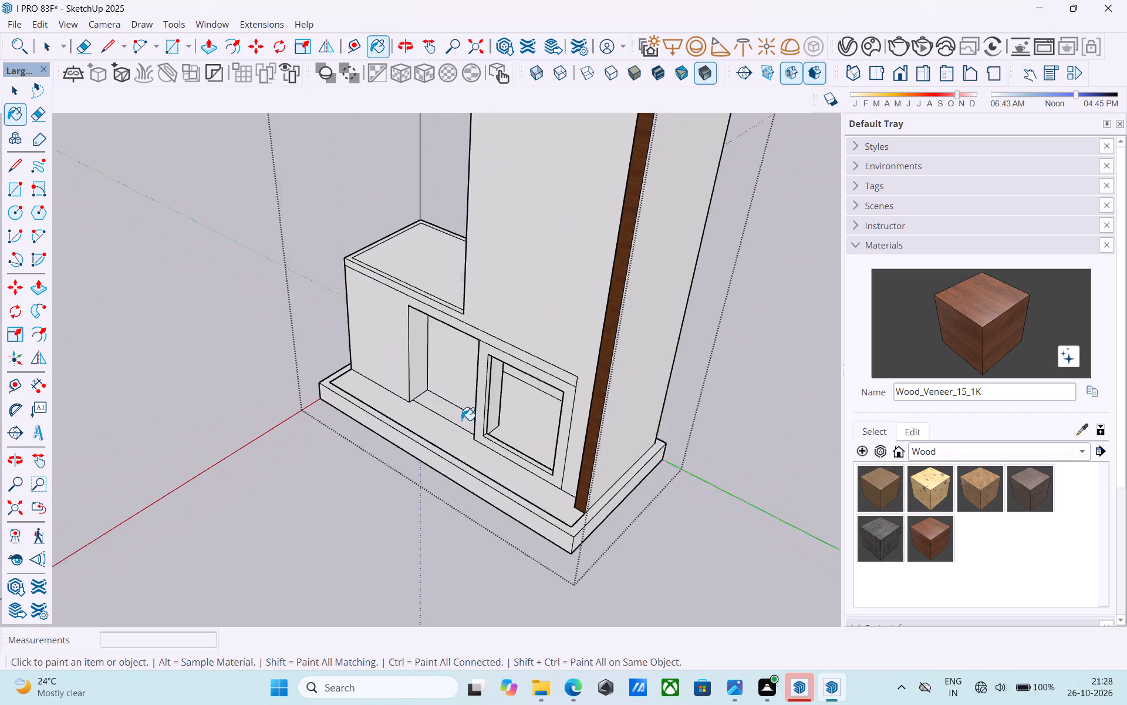
{"action": "scroll", "coordinate": [461, 420], "scroll_direction": "up", "scroll_amount": 2}
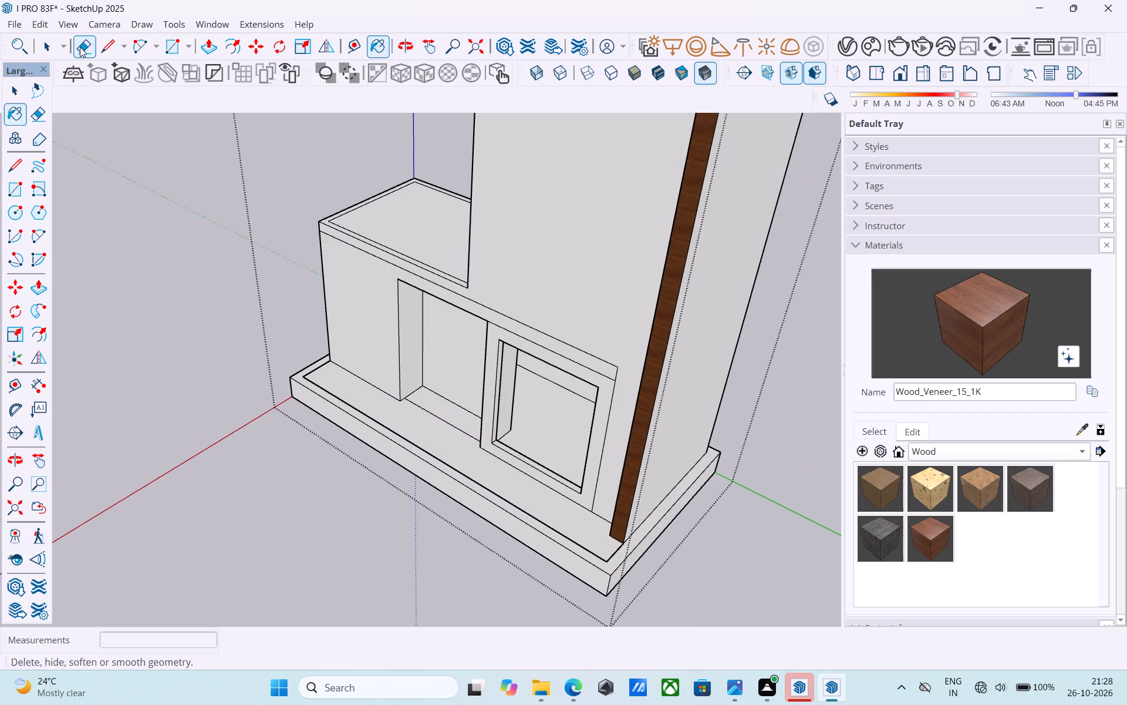
{"action": "left_click", "coordinate": [80, 47]}
{"action": "scroll", "coordinate": [425, 411], "scroll_direction": "up", "scroll_amount": 8}
{"action": "left_click", "coordinate": [425, 411]}
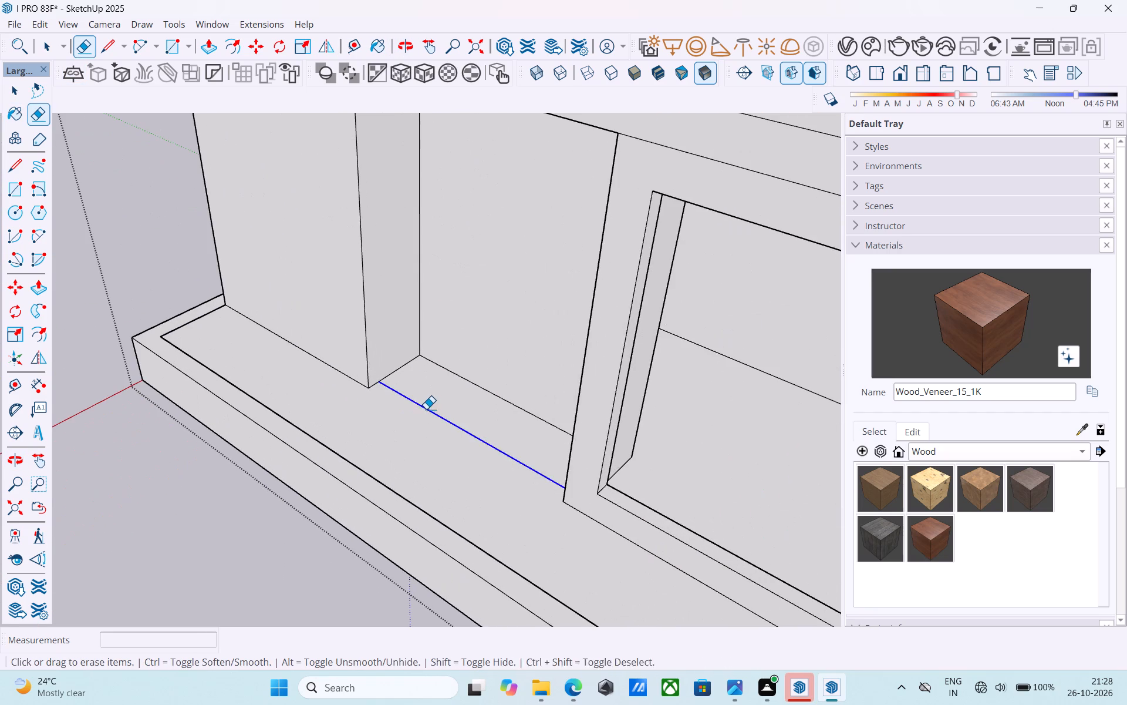
Examine the front opening's floor and the ledged base from above, from close up and from the whole front.
{"action": "scroll", "coordinate": [426, 407], "scroll_direction": "down", "scroll_amount": 1}
{"action": "middle_click_drag", "start_coordinate": [429, 407], "coordinate": [635, 392]}
{"action": "scroll", "coordinate": [306, 388], "scroll_direction": "down", "scroll_amount": 6}
{"action": "scroll", "coordinate": [232, 367], "scroll_direction": "down", "scroll_amount": 5}
{"action": "middle_click_drag", "start_coordinate": [332, 411], "coordinate": [370, 371]}
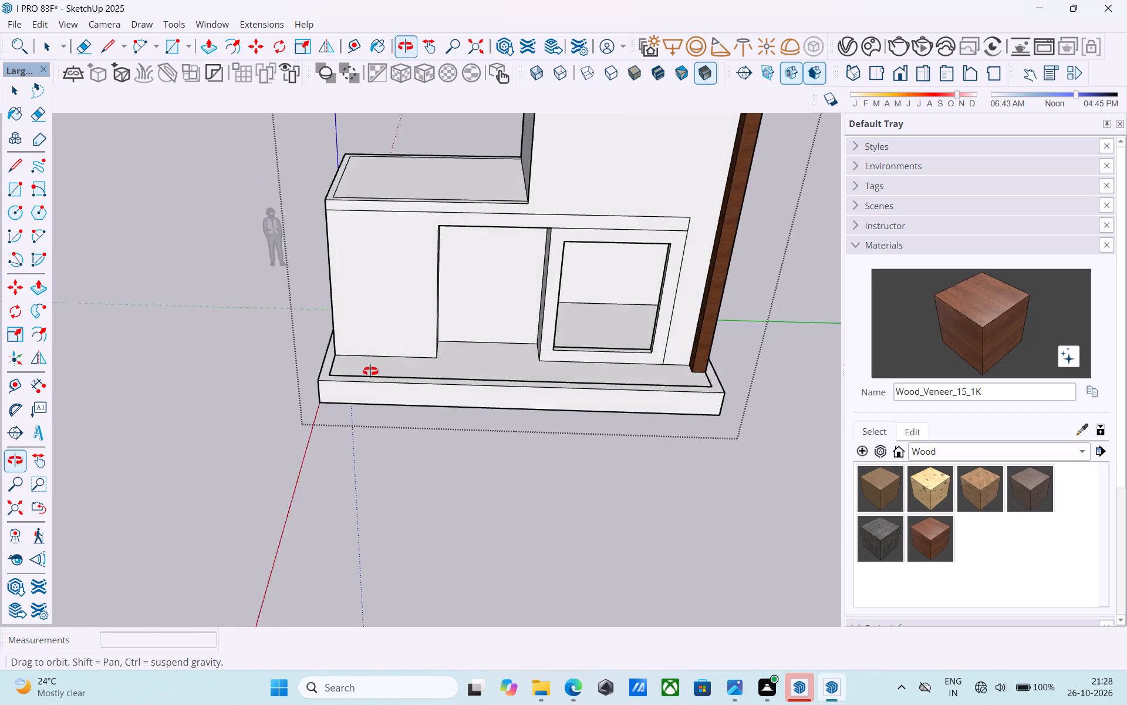
{"action": "middle_click_drag", "start_coordinate": [370, 371], "coordinate": [415, 277]}
{"action": "scroll", "coordinate": [483, 153], "scroll_direction": "up", "scroll_amount": 7}
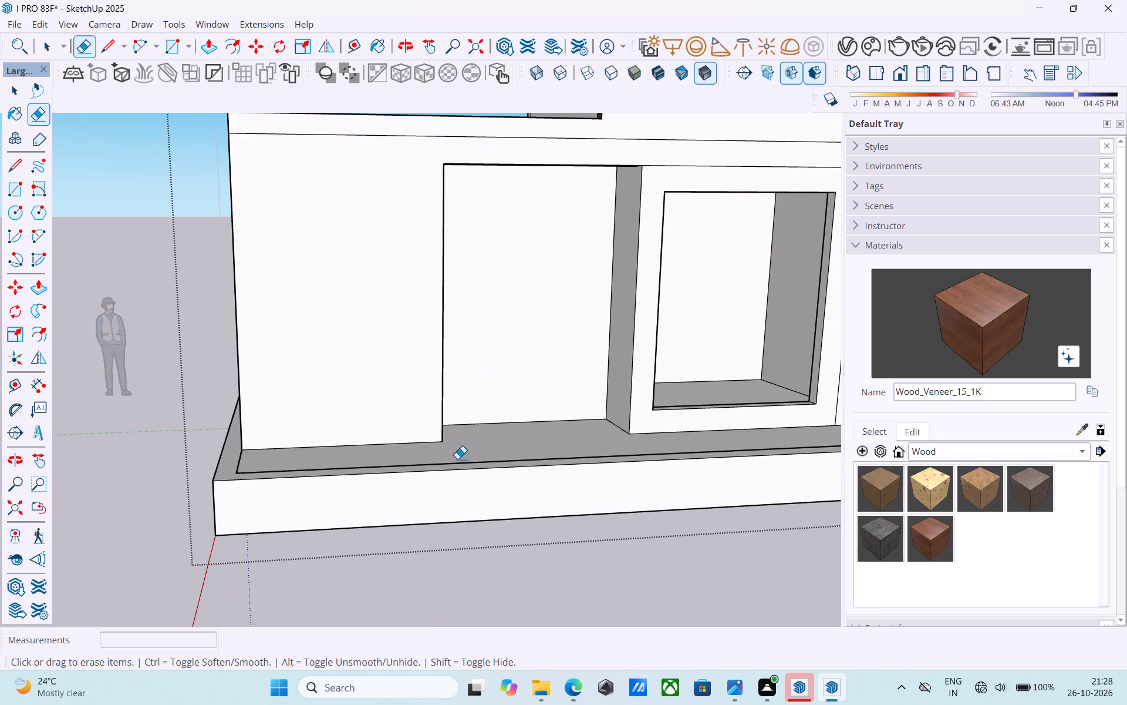
{"action": "scroll", "coordinate": [460, 476], "scroll_direction": "down", "scroll_amount": 11}
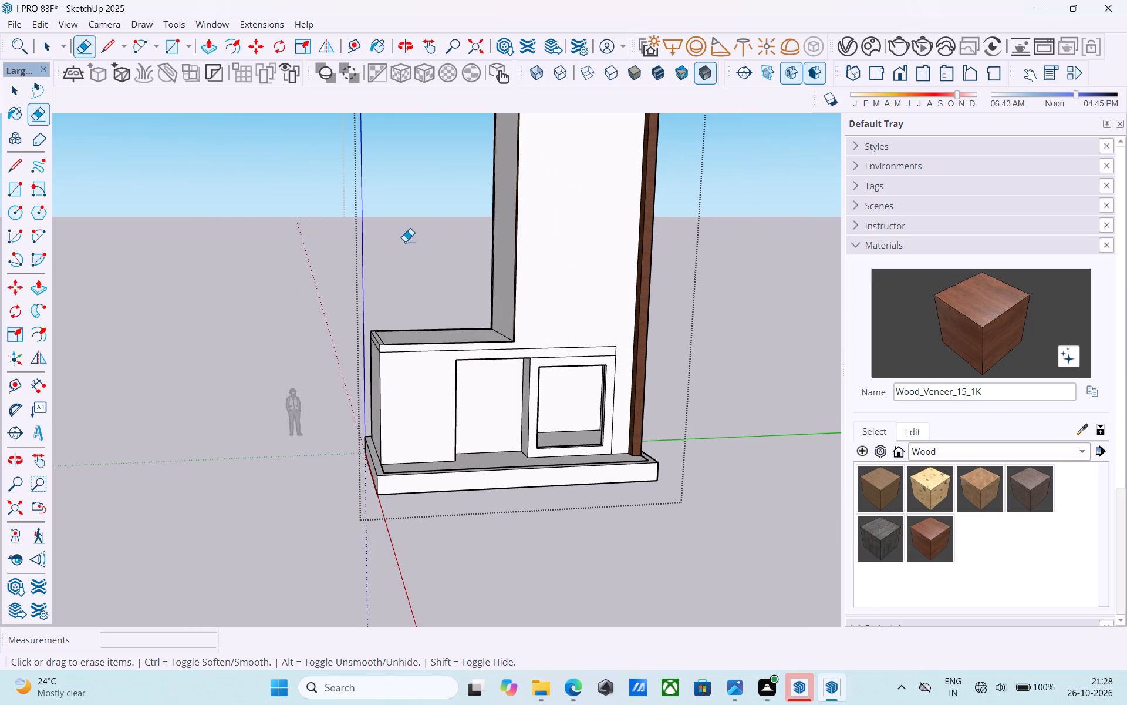
Offset the inner roof face of the low block inward by 6".
{"action": "scroll", "coordinate": [405, 240], "scroll_direction": "up", "scroll_amount": 9}
{"action": "middle_click_drag", "start_coordinate": [423, 351], "coordinate": [443, 449]}
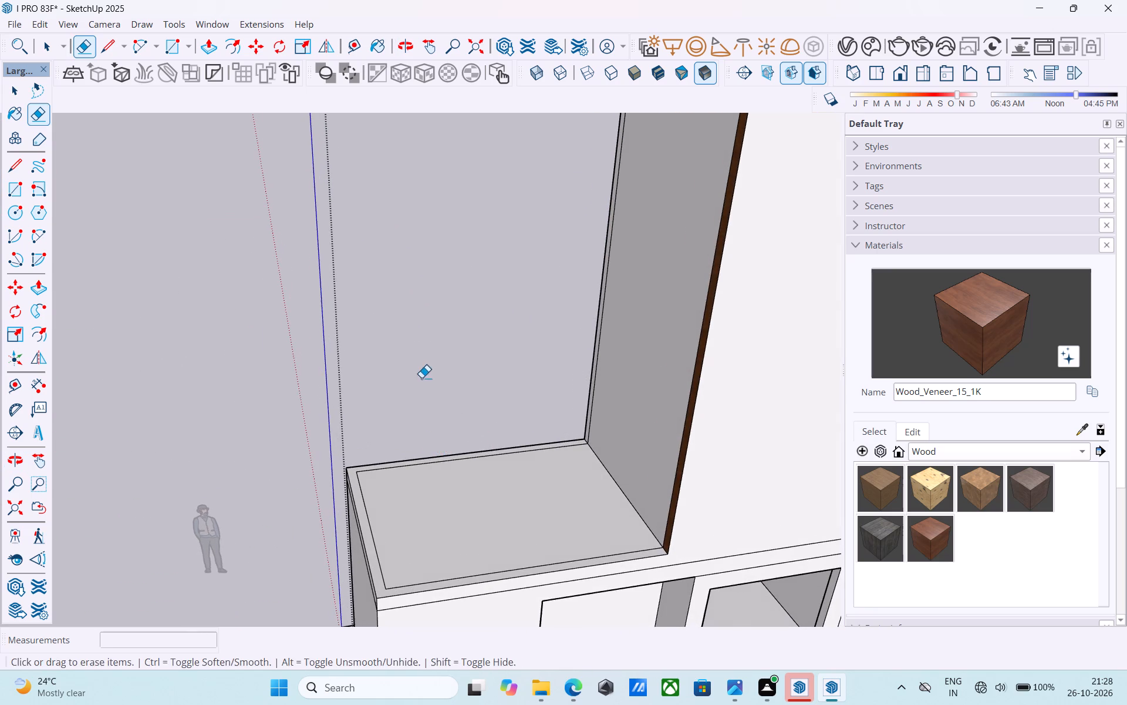
{"action": "scroll", "coordinate": [421, 378], "scroll_direction": "down", "scroll_amount": 6}
{"action": "middle_click_drag", "start_coordinate": [414, 385], "coordinate": [404, 322]}
{"action": "scroll", "coordinate": [404, 322], "scroll_direction": "up", "scroll_amount": 1}
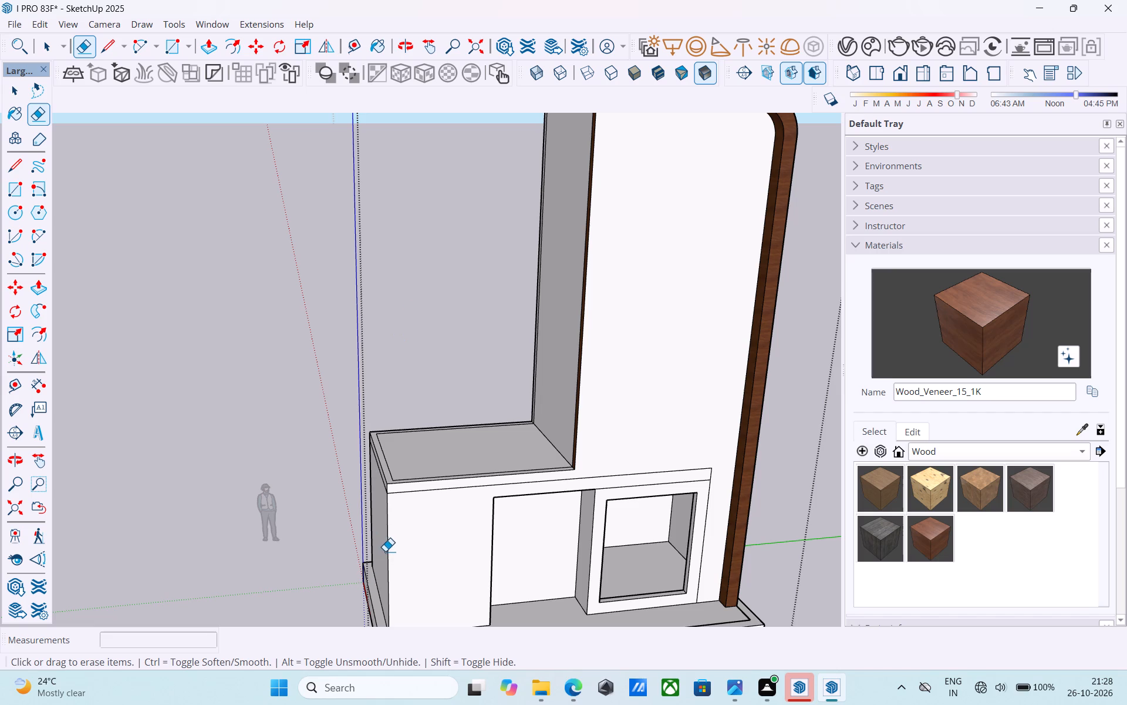
{"action": "middle_click_drag", "start_coordinate": [390, 663], "coordinate": [399, 590]}
{"action": "middle_click_drag", "start_coordinate": [411, 536], "coordinate": [421, 597]}
{"action": "scroll", "coordinate": [400, 530], "scroll_direction": "up", "scroll_amount": 5}
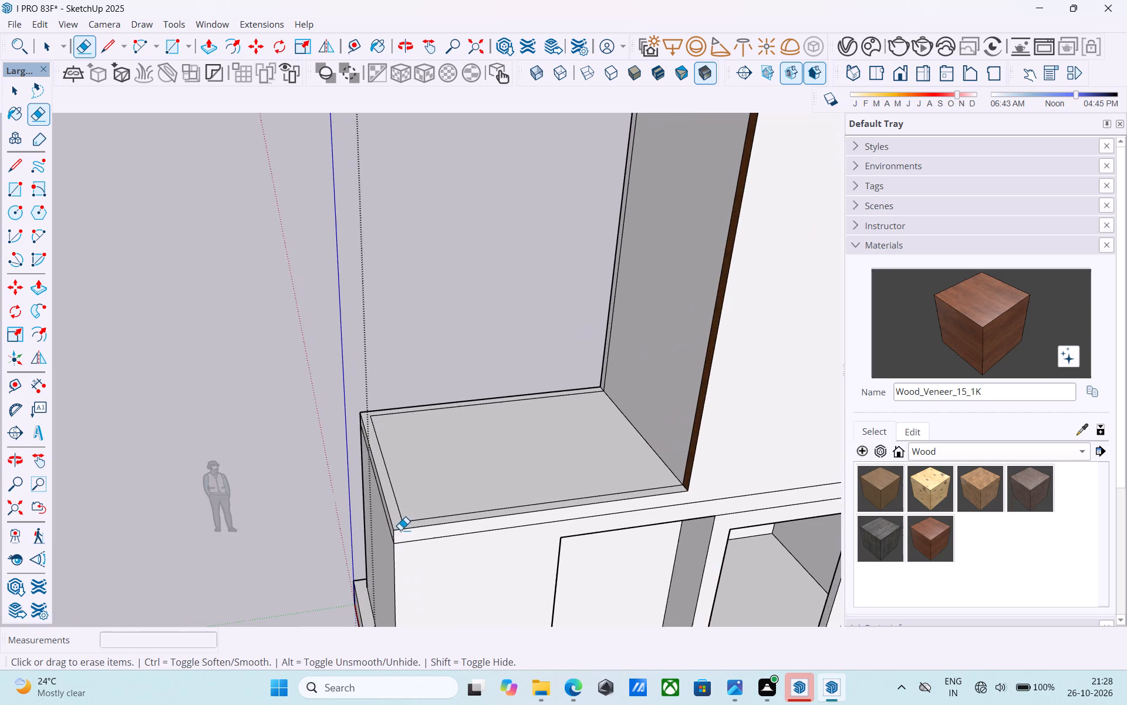
{"action": "scroll", "coordinate": [404, 523], "scroll_direction": "up", "scroll_amount": 5}
{"action": "key", "text": "space"}
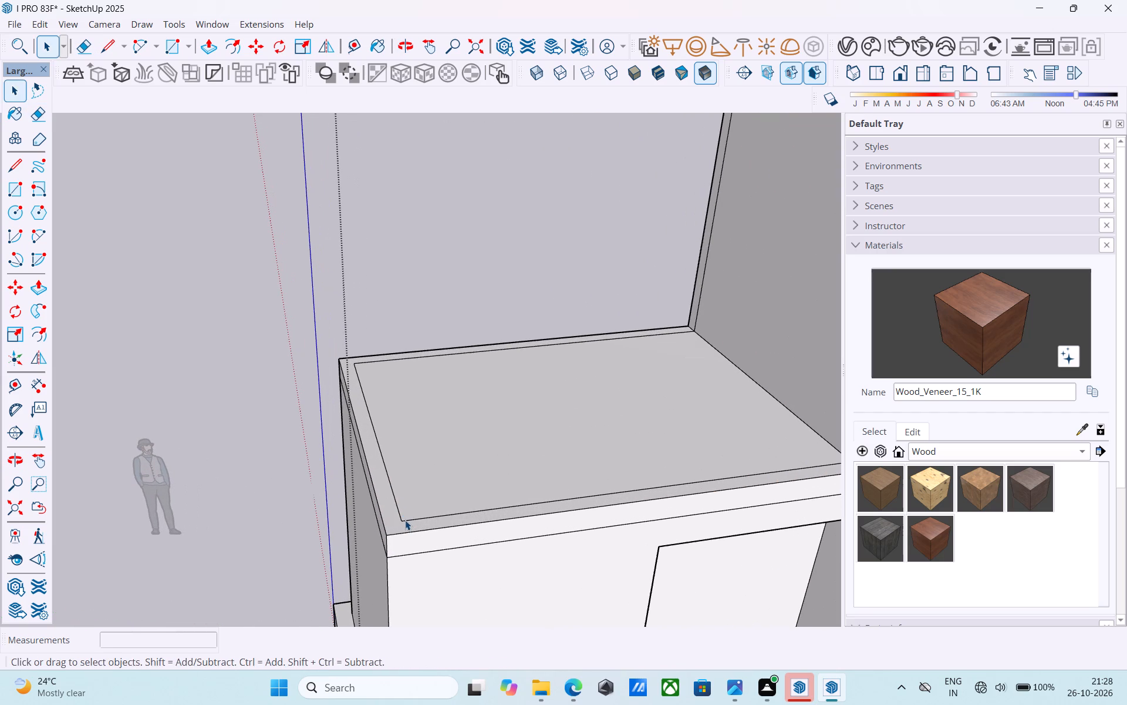
{"action": "middle_click_drag", "start_coordinate": [405, 520], "coordinate": [414, 560]}
{"action": "scroll", "coordinate": [330, 536], "scroll_direction": "down", "scroll_amount": 6}
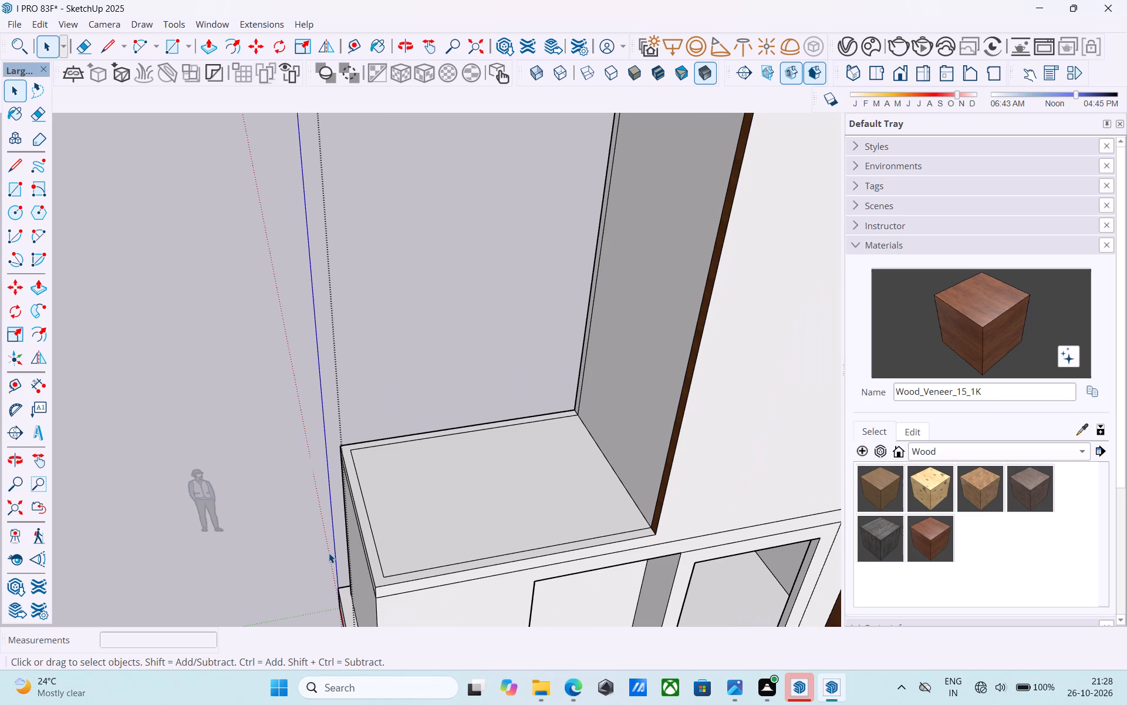
{"action": "middle_click_drag", "start_coordinate": [355, 549], "coordinate": [359, 563]}
{"action": "left_click", "coordinate": [428, 538]}
{"action": "scroll", "coordinate": [428, 538], "scroll_direction": "up", "scroll_amount": 1}
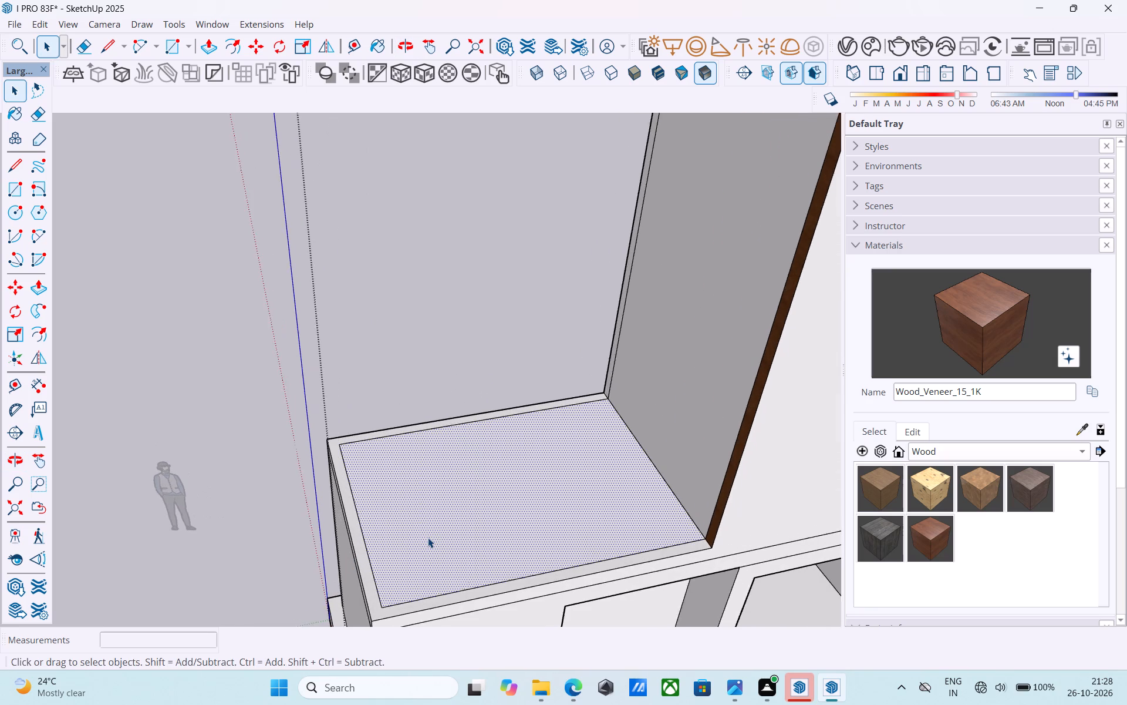
{"action": "scroll", "coordinate": [428, 538], "scroll_direction": "up", "scroll_amount": 2}
{"action": "key", "text": "f"}
{"action": "left_click", "coordinate": [428, 538]}
{"action": "key", "text": "6"}
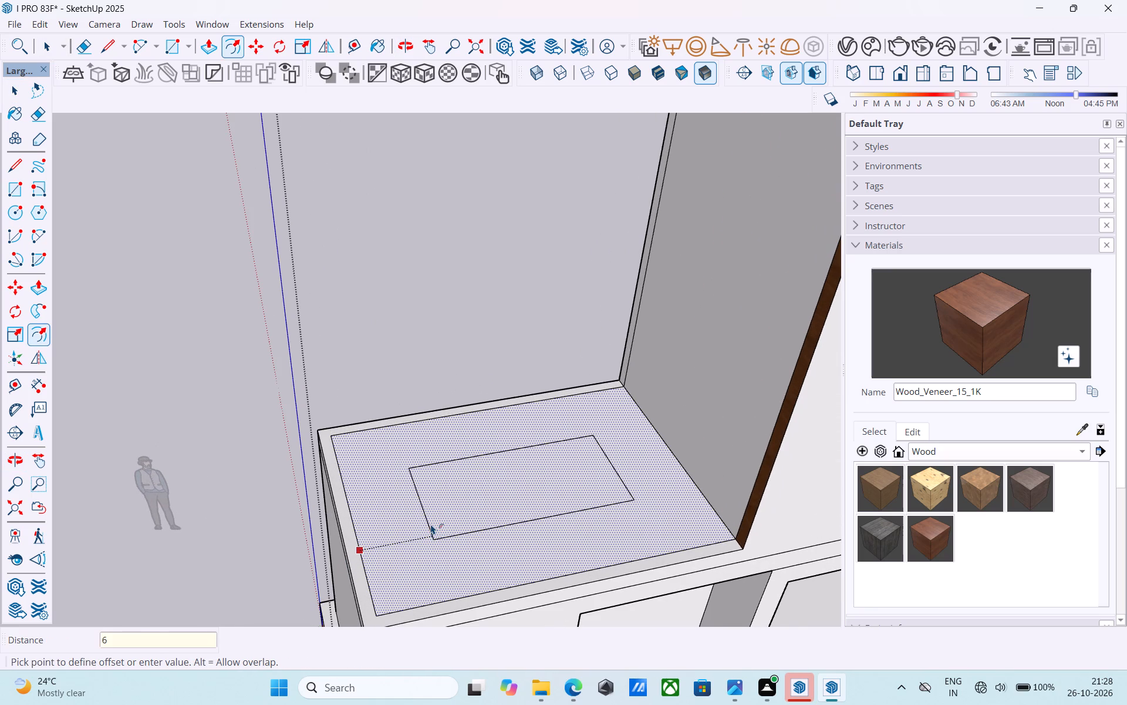
{"action": "key", "text": "shift+quotedbl"}
{"action": "key", "text": "Return"}
{"action": "key", "text": "space"}
Push/Pull the 6" border ring on the low block's roof upward by 24' to raise the upper walls.
{"action": "scroll", "coordinate": [433, 515], "scroll_direction": "down", "scroll_amount": 4}
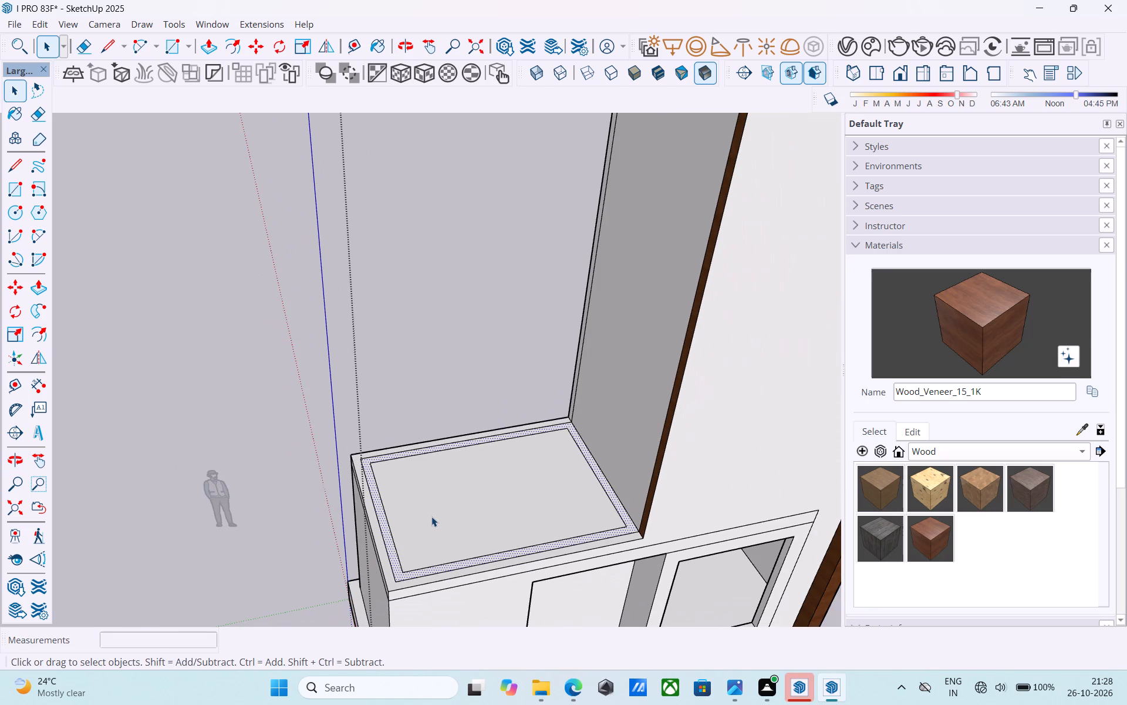
{"action": "key", "text": "p"}
{"action": "left_click", "coordinate": [428, 517]}
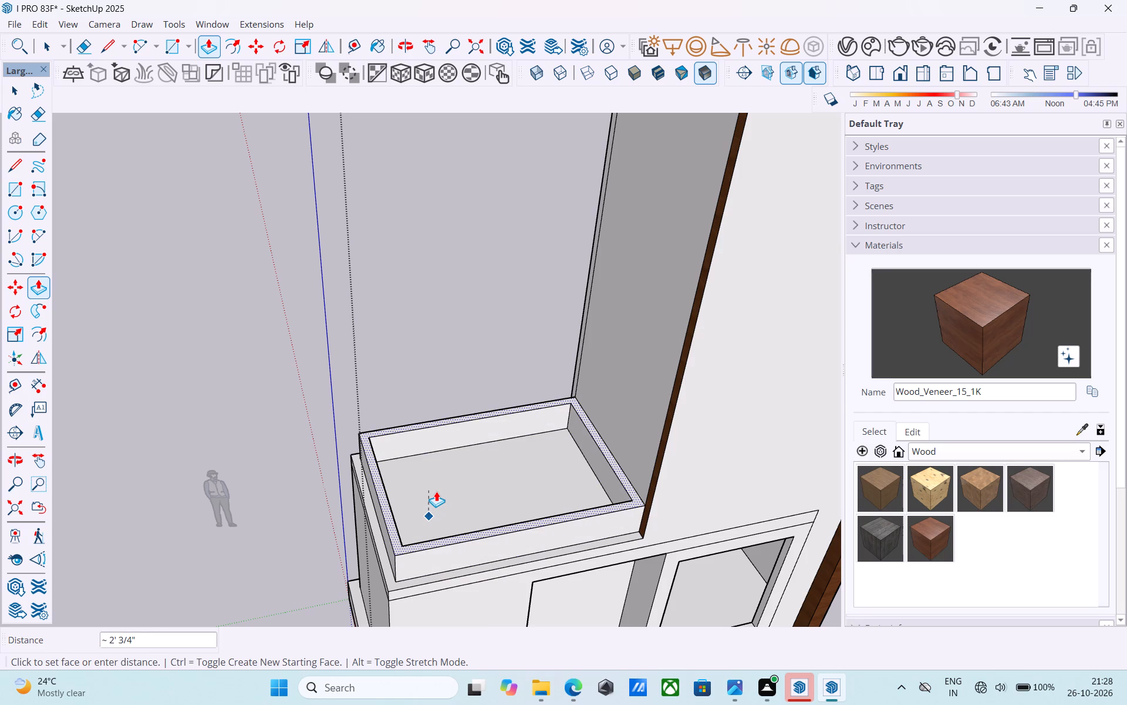
{"action": "key", "text": "2"}
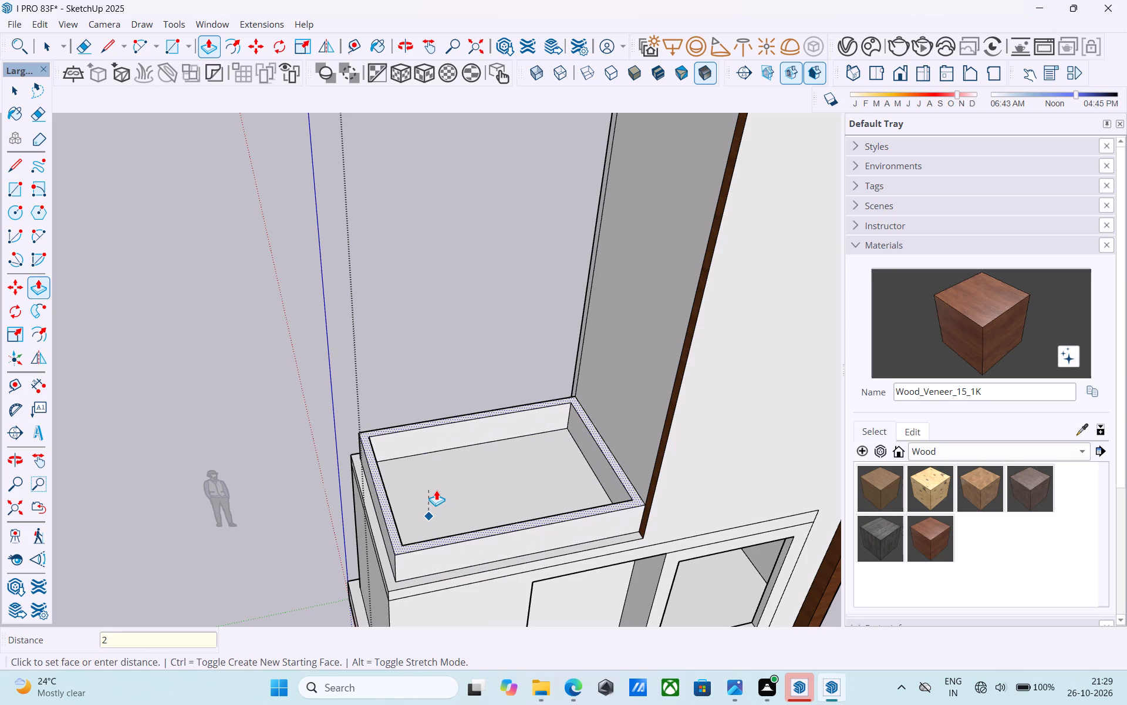
{"action": "key", "text": "4"}
{"action": "key", "text": "apostrophe"}
{"action": "key", "text": "Return"}
{"action": "key", "text": "space"}
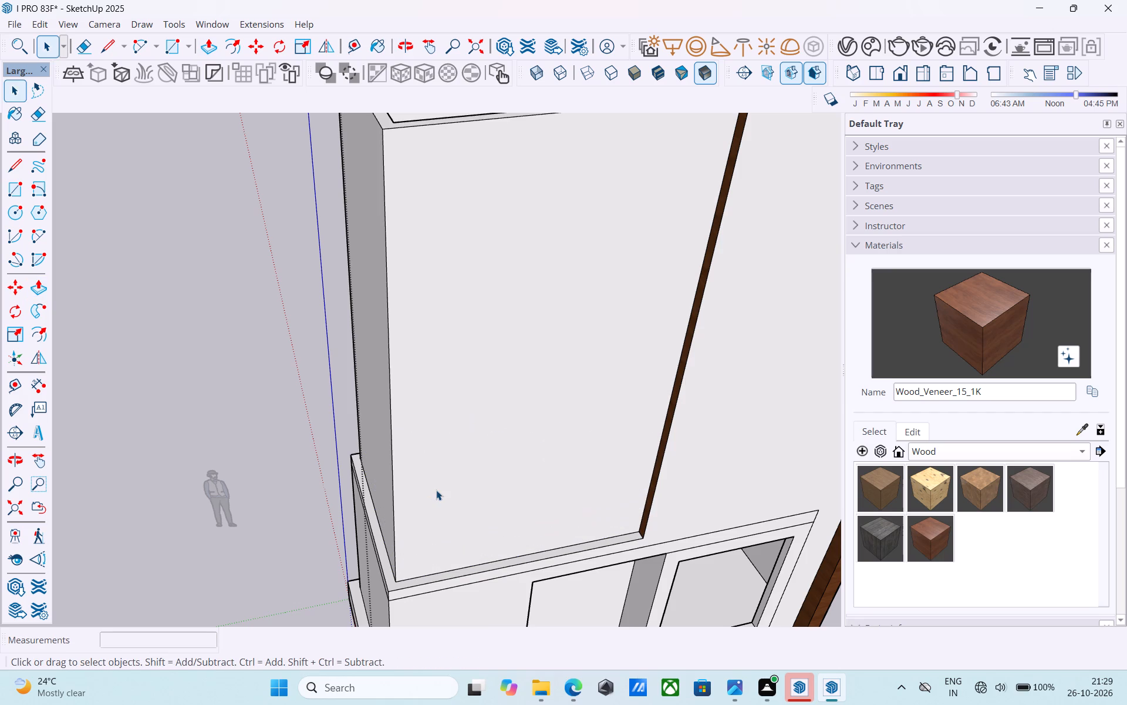
Push/Pull the top rim of the raised hollow block downward by 3'.
{"action": "scroll", "coordinate": [445, 523], "scroll_direction": "down", "scroll_amount": 12}
{"action": "middle_click_drag", "start_coordinate": [415, 548], "coordinate": [387, 357]}
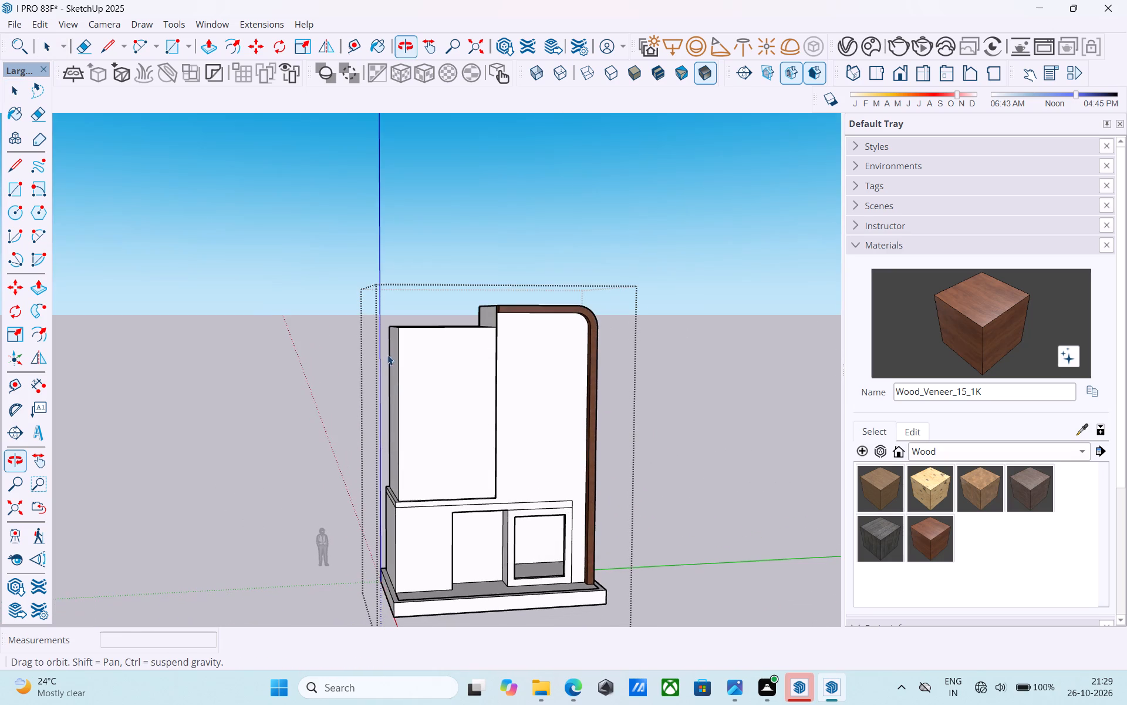
{"action": "middle_click_drag", "start_coordinate": [448, 443], "coordinate": [414, 424]}
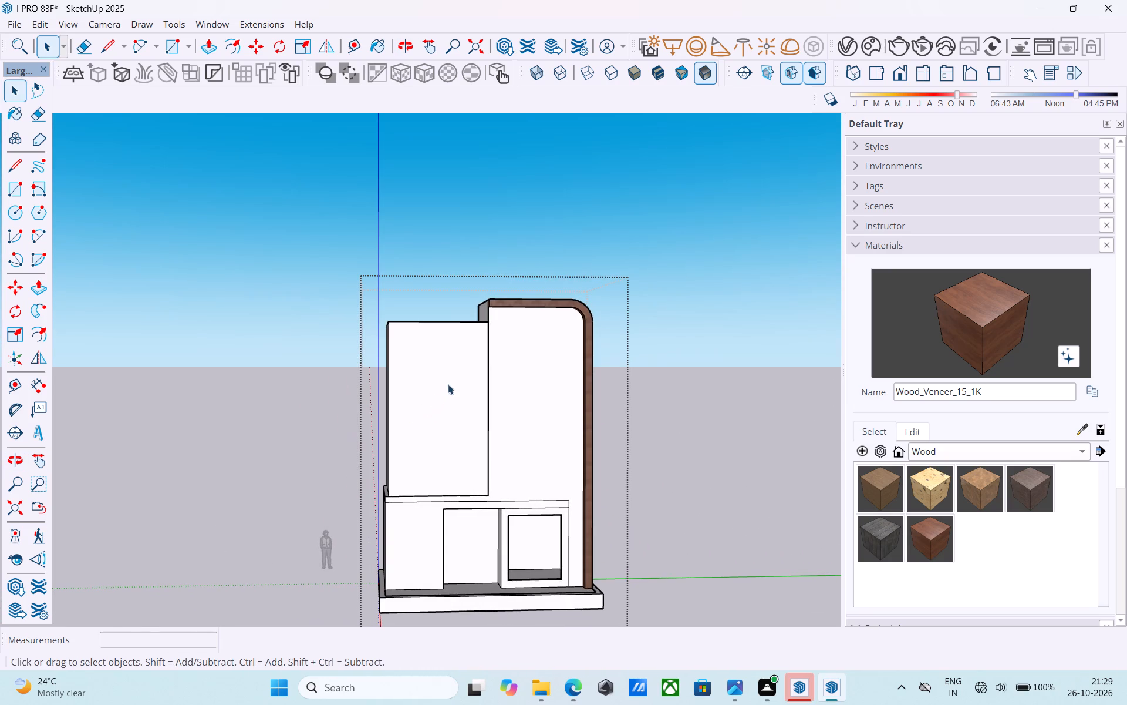
{"action": "middle_click_drag", "start_coordinate": [448, 384], "coordinate": [525, 634]}
{"action": "scroll", "coordinate": [491, 479], "scroll_direction": "up", "scroll_amount": 5}
{"action": "scroll", "coordinate": [458, 357], "scroll_direction": "up", "scroll_amount": 9}
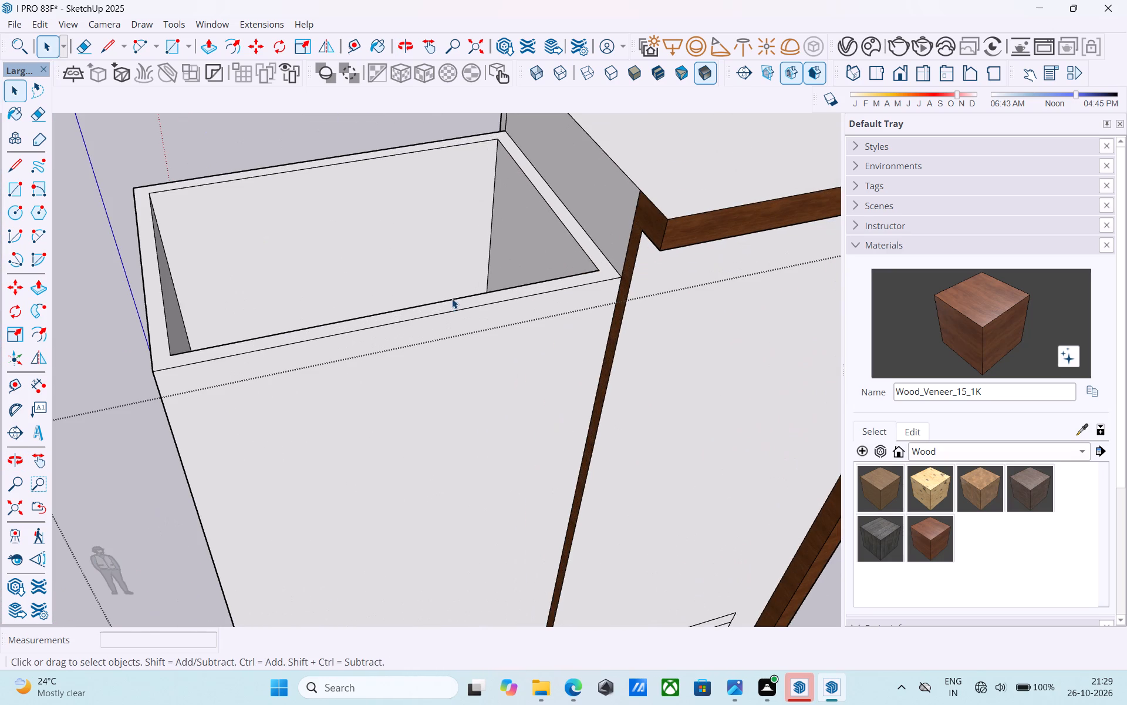
{"action": "left_click", "coordinate": [458, 303]}
{"action": "key", "text": "p"}
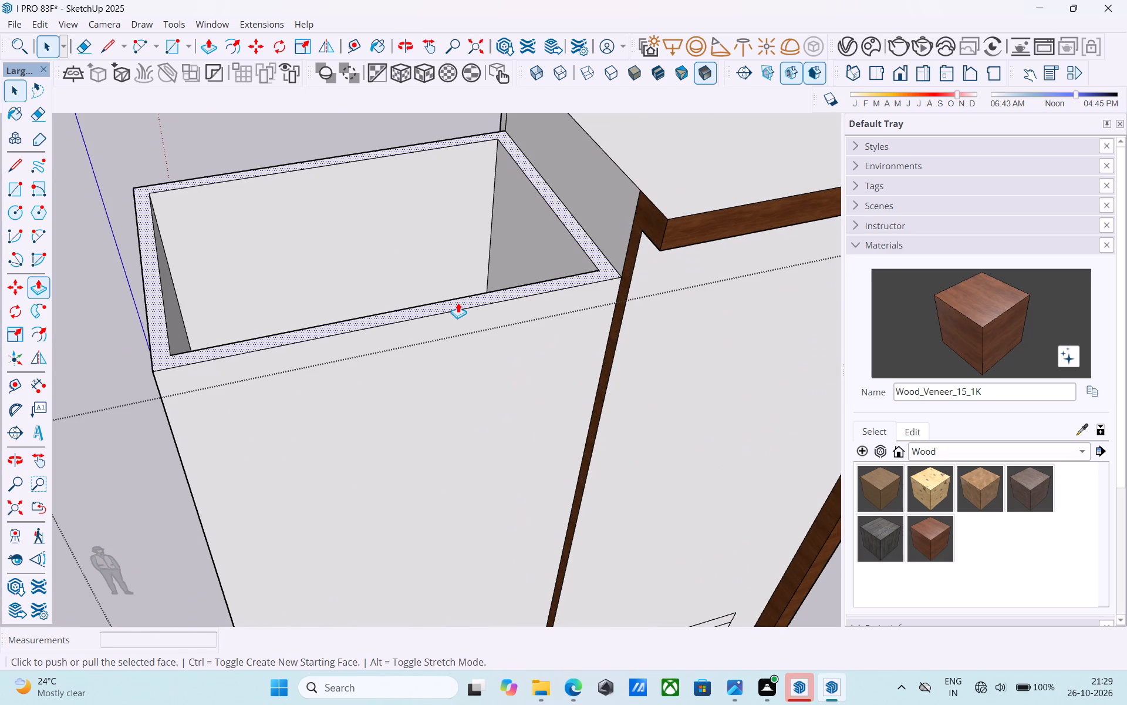
{"action": "left_click", "coordinate": [458, 303]}
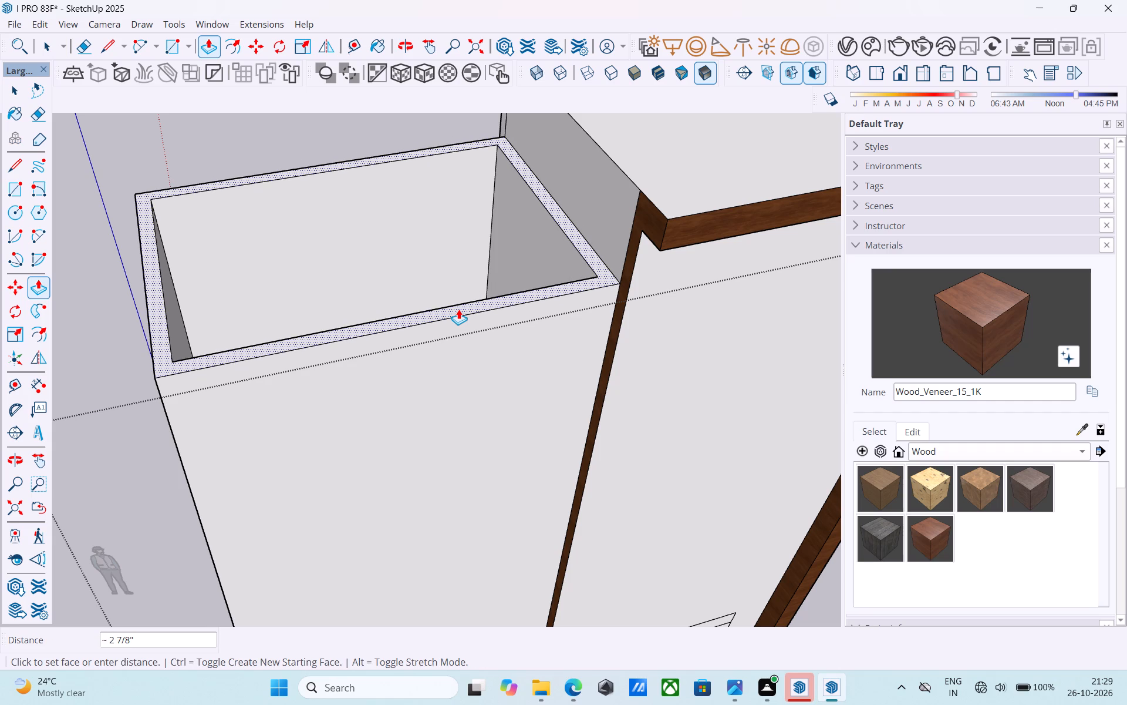
{"action": "type", "text": "3'"}
{"action": "key", "text": "Return"}
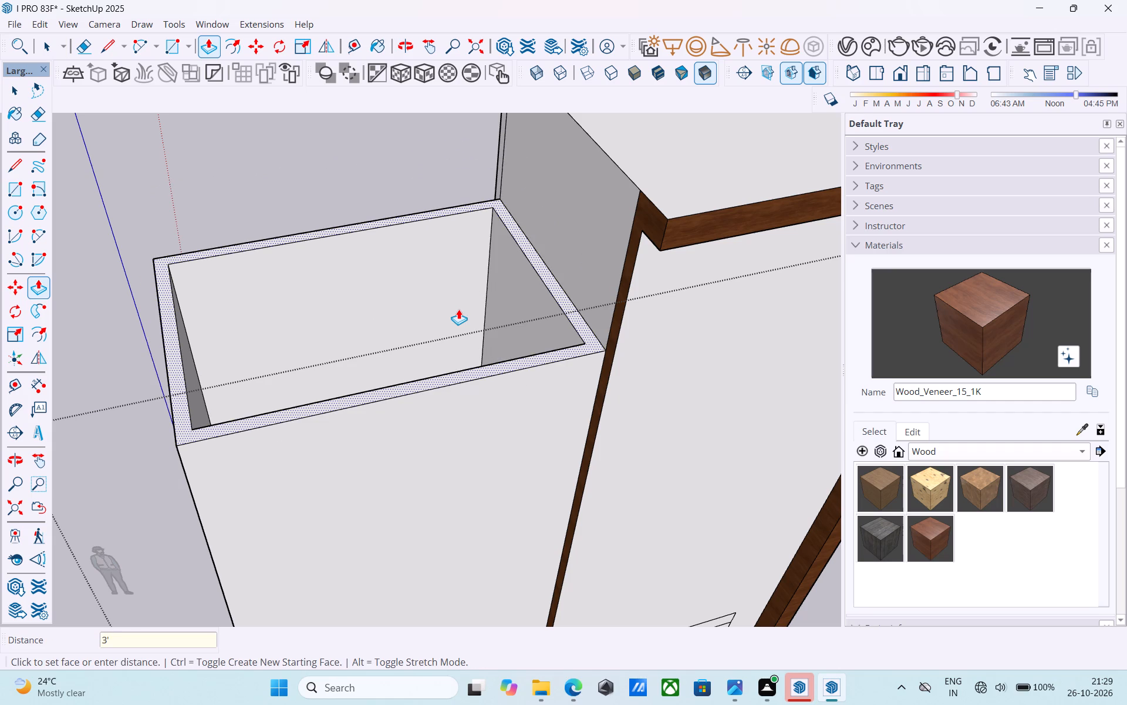
Copy the inner top edge of the hollow block's back wall 6" down the wall's inner face.
{"action": "scroll", "coordinate": [477, 312], "scroll_direction": "down", "scroll_amount": 3}
{"action": "middle_click_drag", "start_coordinate": [480, 325], "coordinate": [447, 283]}
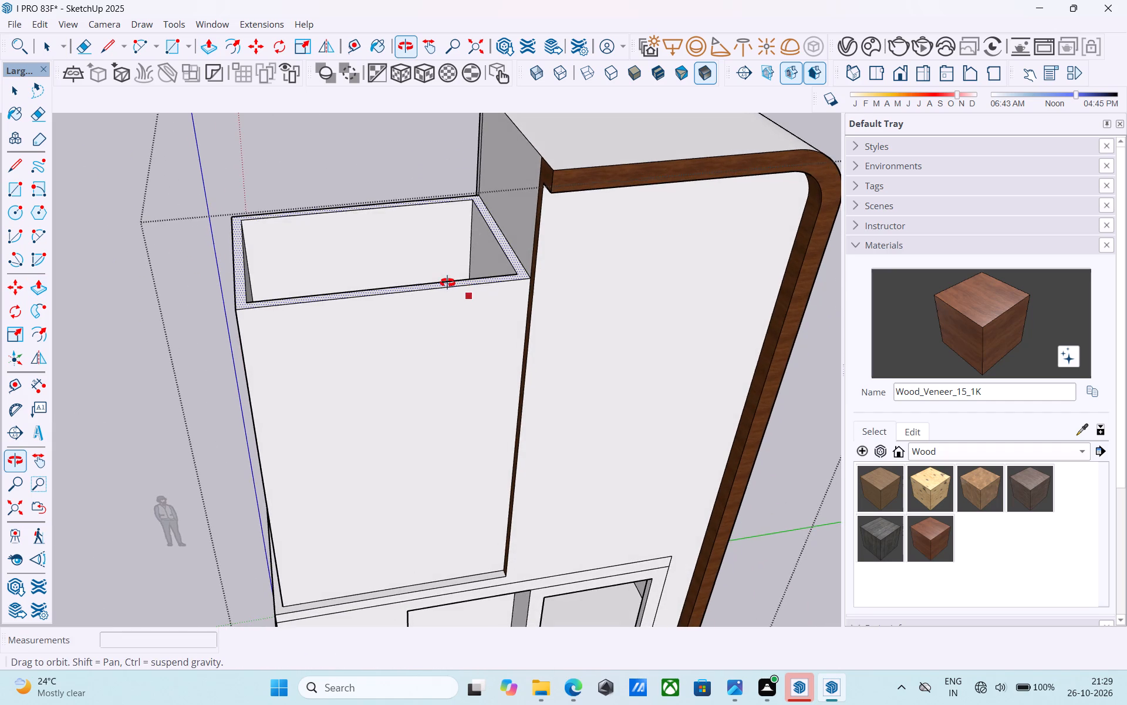
{"action": "middle_click_drag", "start_coordinate": [447, 283], "coordinate": [448, 283]}
{"action": "scroll", "coordinate": [454, 297], "scroll_direction": "down", "scroll_amount": 6}
{"action": "middle_click_drag", "start_coordinate": [443, 330], "coordinate": [443, 234]}
{"action": "middle_click_drag", "start_coordinate": [466, 354], "coordinate": [450, 281]}
{"action": "middle_click_drag", "start_coordinate": [391, 229], "coordinate": [372, 225]}
{"action": "scroll", "coordinate": [365, 221], "scroll_direction": "up", "scroll_amount": 5}
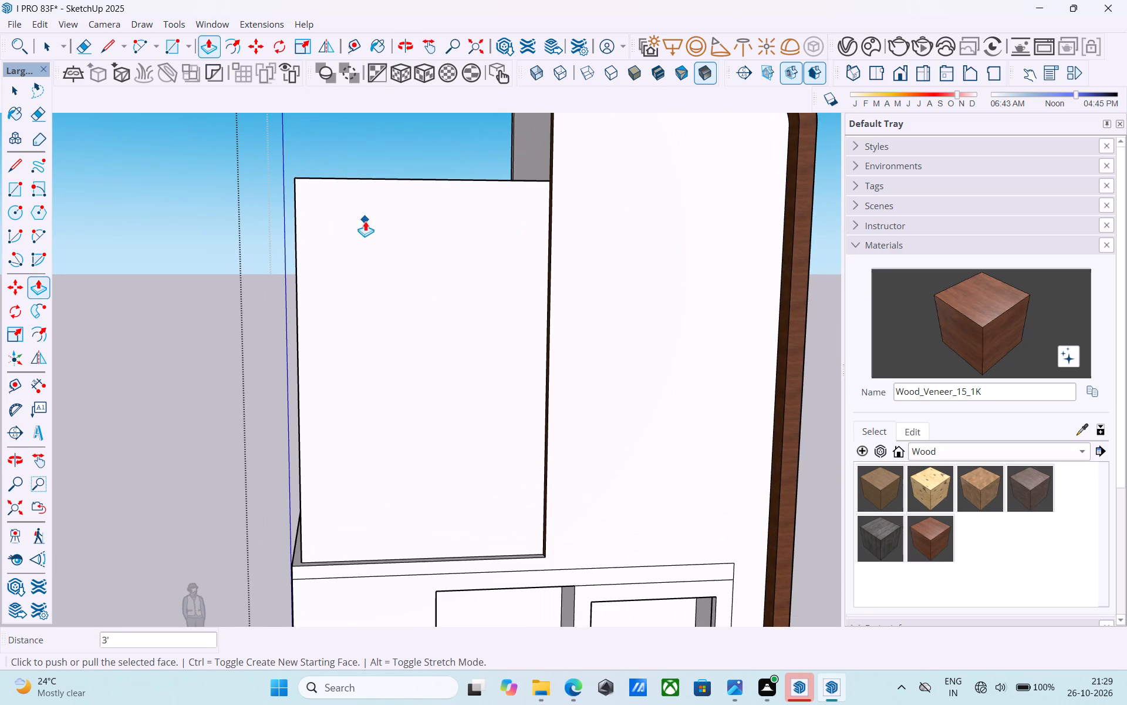
{"action": "left_click", "coordinate": [43, 46]}
{"action": "middle_click_drag", "start_coordinate": [566, 224], "coordinate": [552, 287]}
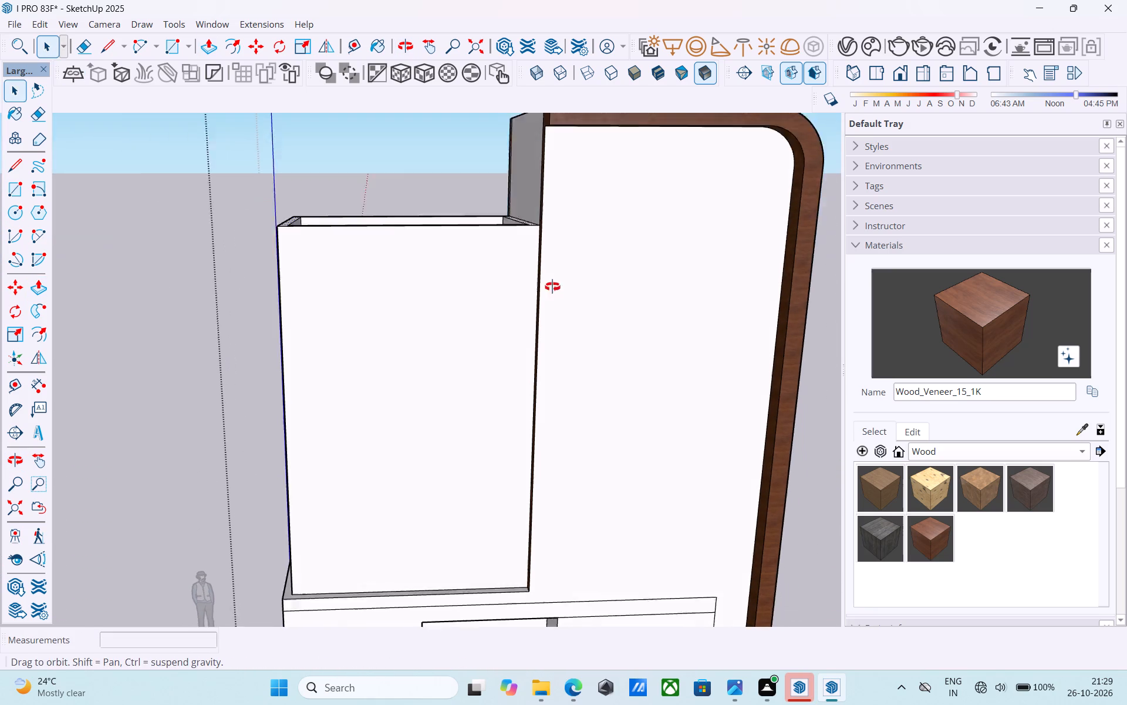
{"action": "middle_click_drag", "start_coordinate": [552, 287], "coordinate": [554, 341]}
{"action": "scroll", "coordinate": [299, 277], "scroll_direction": "up", "scroll_amount": 10}
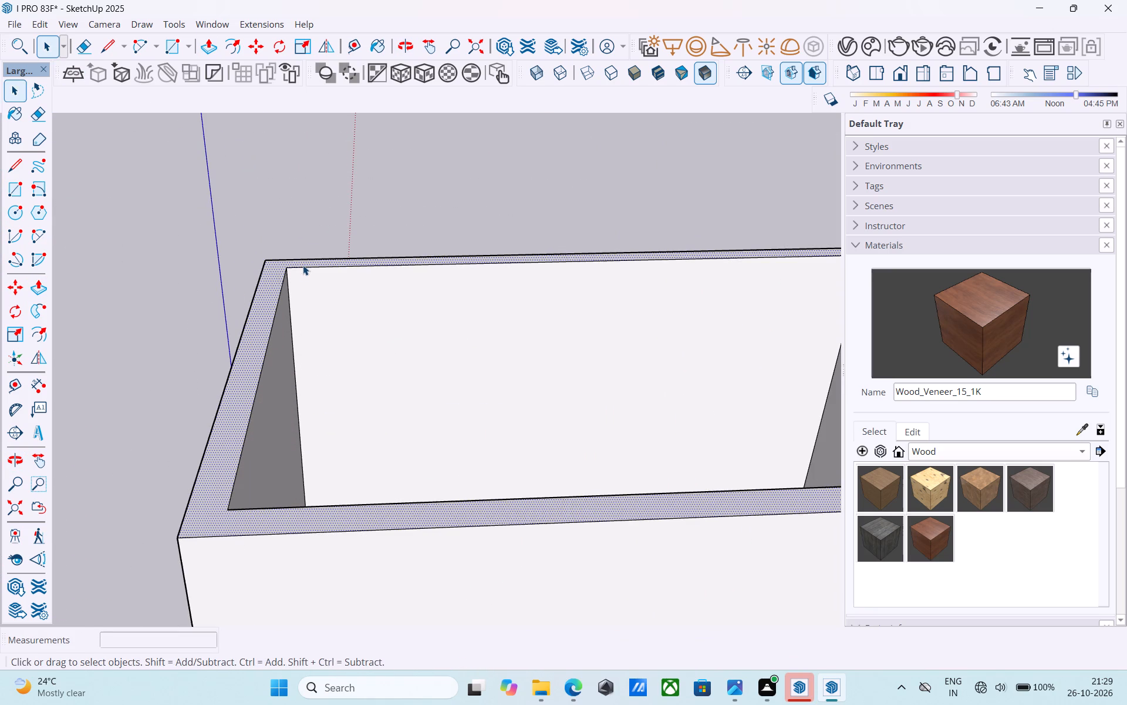
{"action": "left_click", "coordinate": [303, 265]}
{"action": "left_click", "coordinate": [304, 268]}
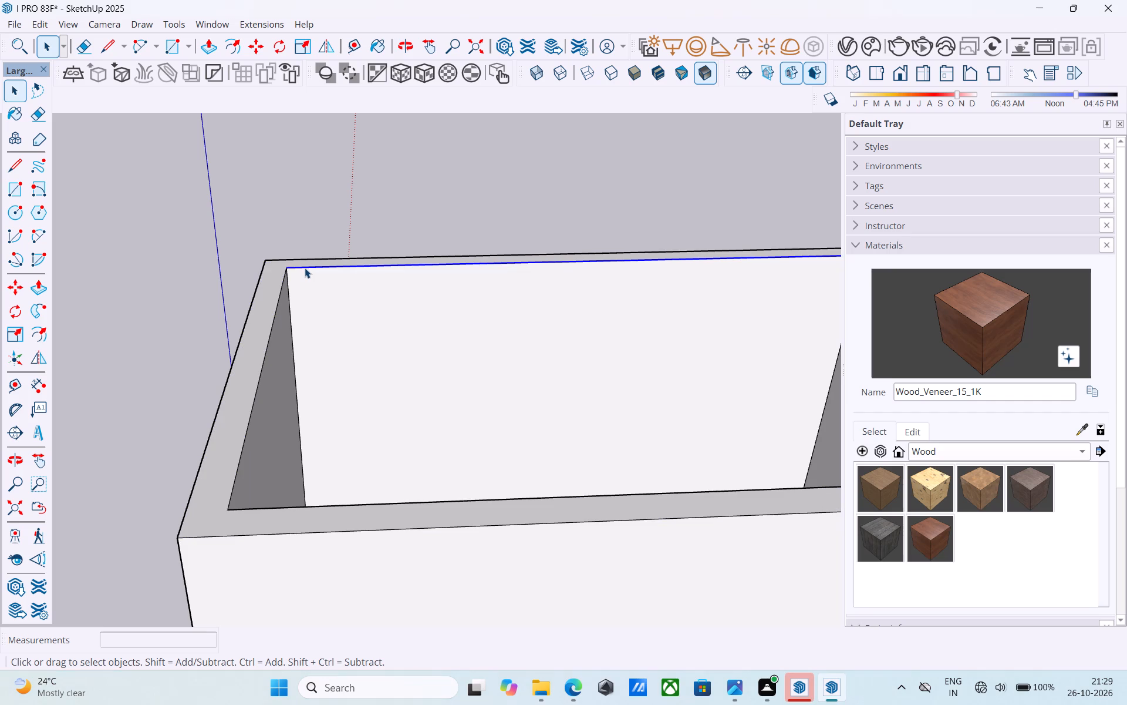
{"action": "key", "text": "m"}
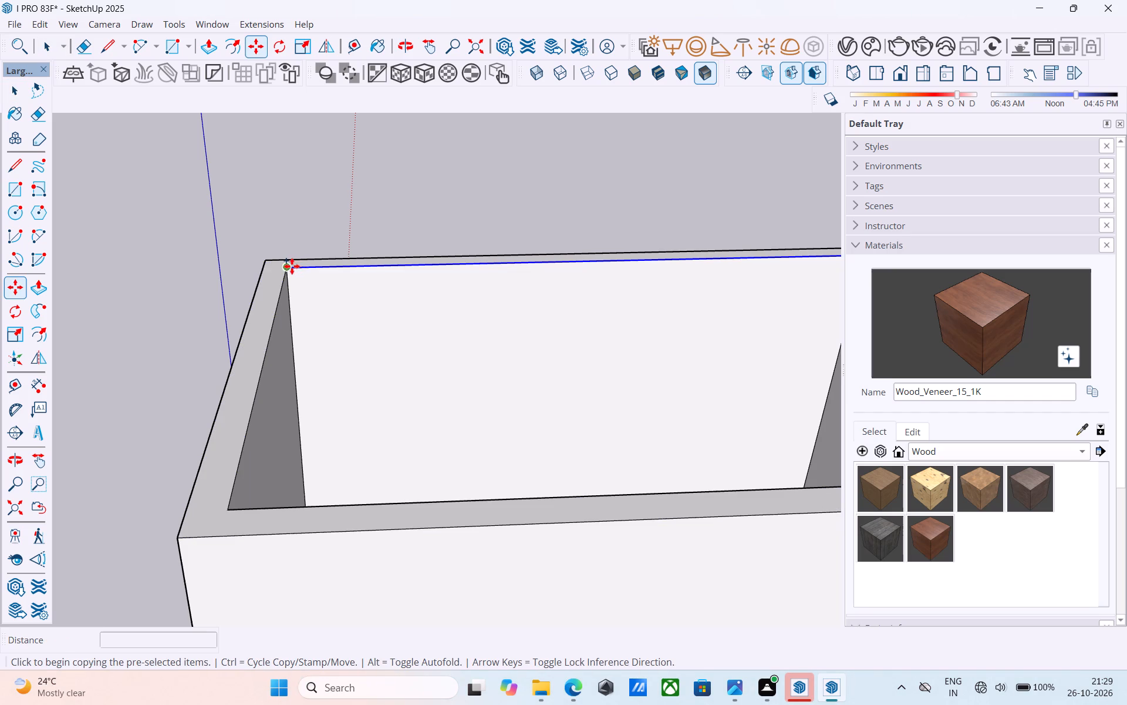
{"action": "left_click", "coordinate": [292, 266]}
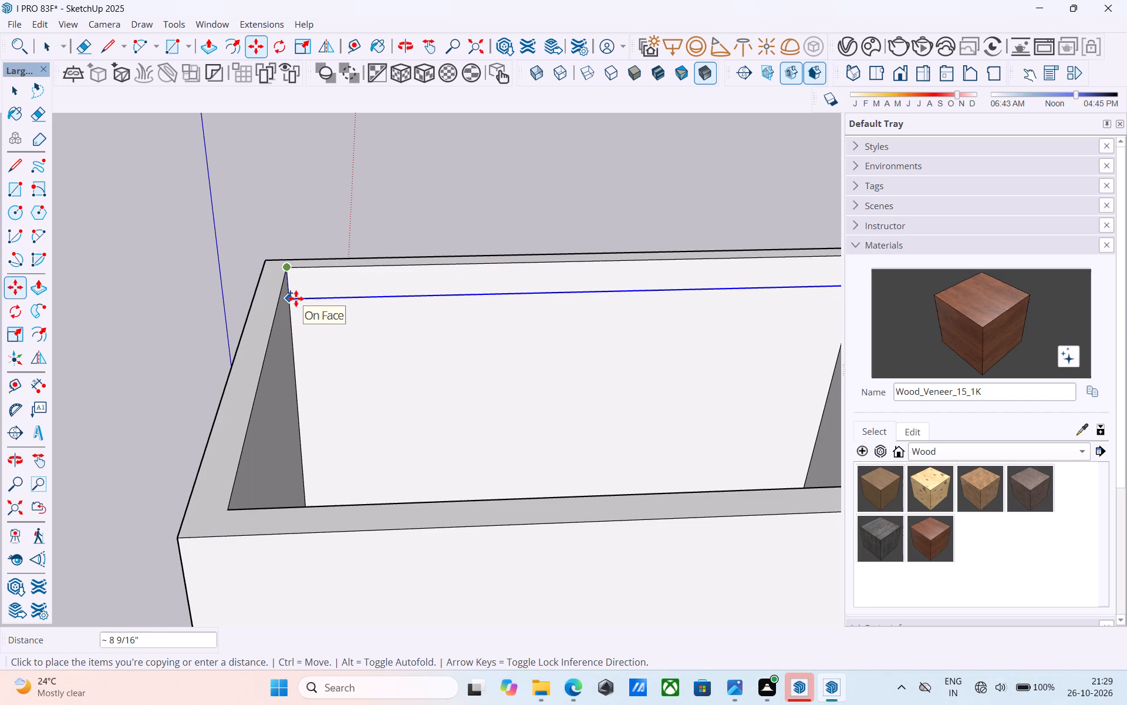
{"action": "type", "text": "6\""}
{"action": "key", "text": "Return"}
{"action": "key", "text": "space"}
Push/Pull the 6" strip on the back wall 8' 6" across to the front wall as a roof slab closing the top.
{"action": "left_click", "coordinate": [310, 281]}
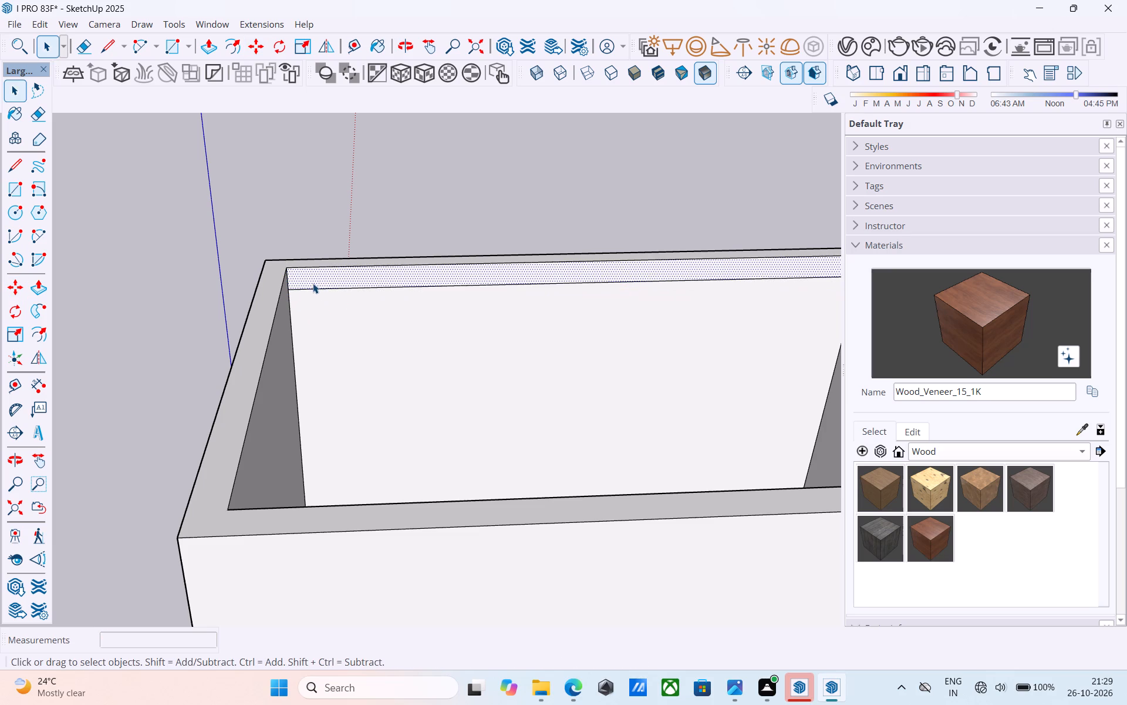
{"action": "key", "text": "p"}
{"action": "left_click", "coordinate": [323, 278]}
{"action": "scroll", "coordinate": [329, 288], "scroll_direction": "down", "scroll_amount": 10}
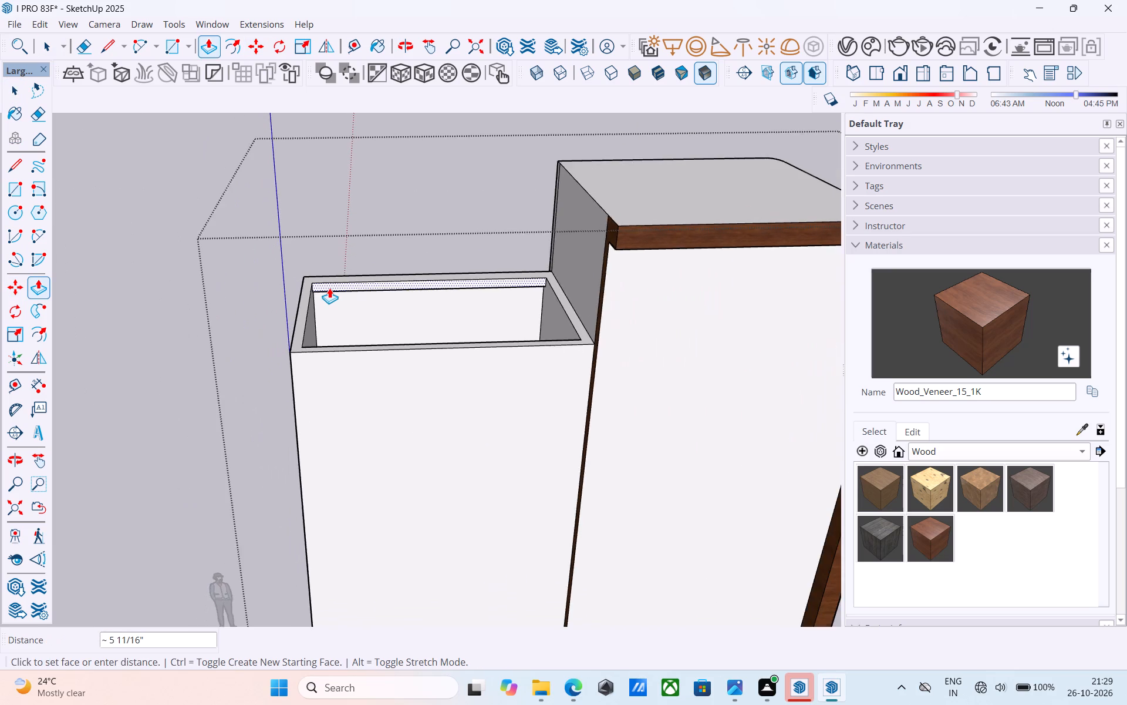
{"action": "scroll", "coordinate": [329, 288], "scroll_direction": "down", "scroll_amount": 5}
{"action": "middle_click_drag", "start_coordinate": [329, 288], "coordinate": [457, 422]}
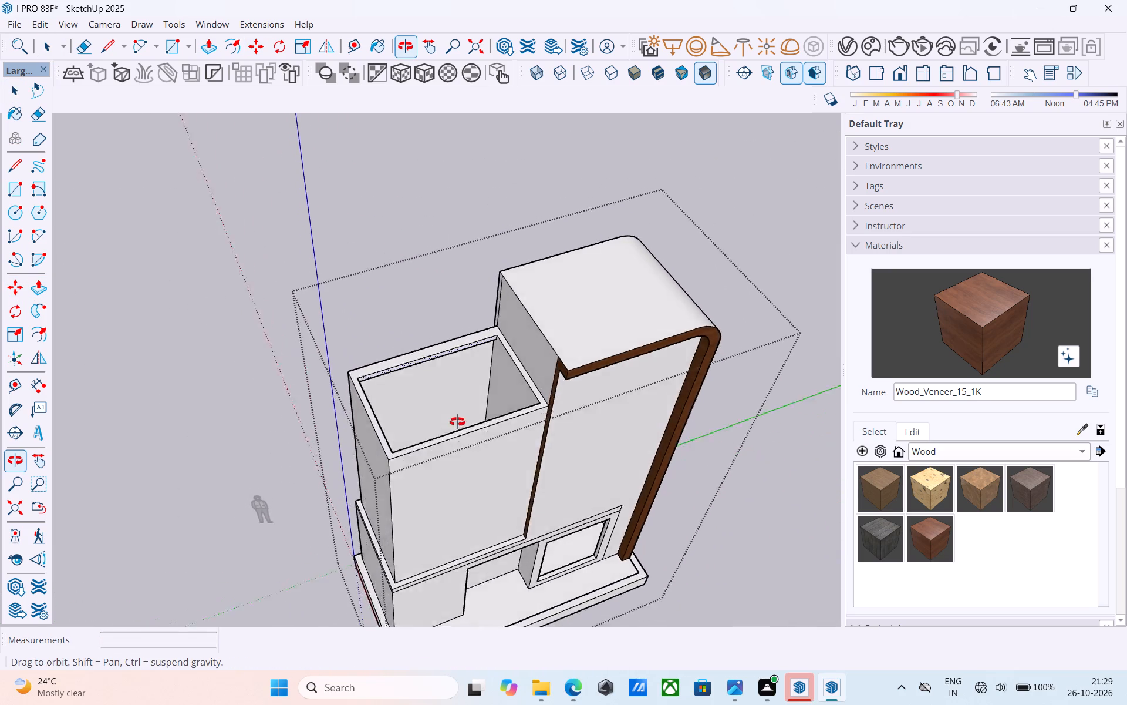
{"action": "middle_click_drag", "start_coordinate": [457, 422], "coordinate": [606, 417]}
{"action": "scroll", "coordinate": [562, 399], "scroll_direction": "up", "scroll_amount": 7}
{"action": "left_click", "coordinate": [553, 381]}
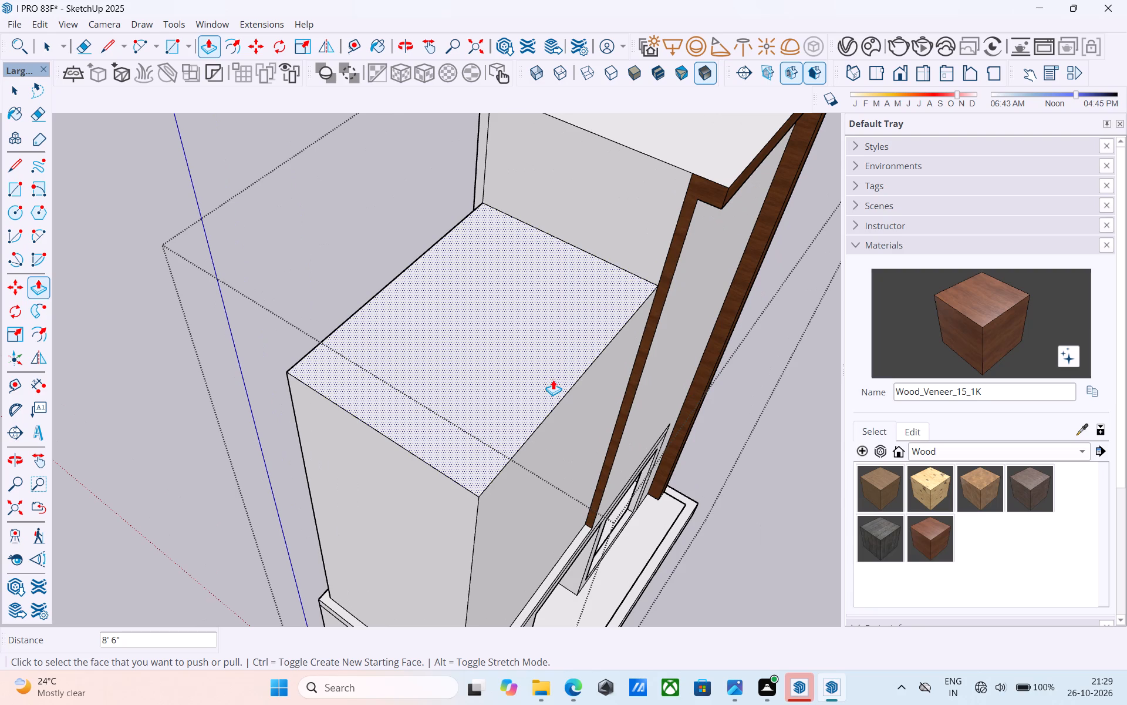
Examine the closed upper block and the whole building from the front and from slightly above.
{"action": "scroll", "coordinate": [556, 375], "scroll_direction": "down", "scroll_amount": 7}
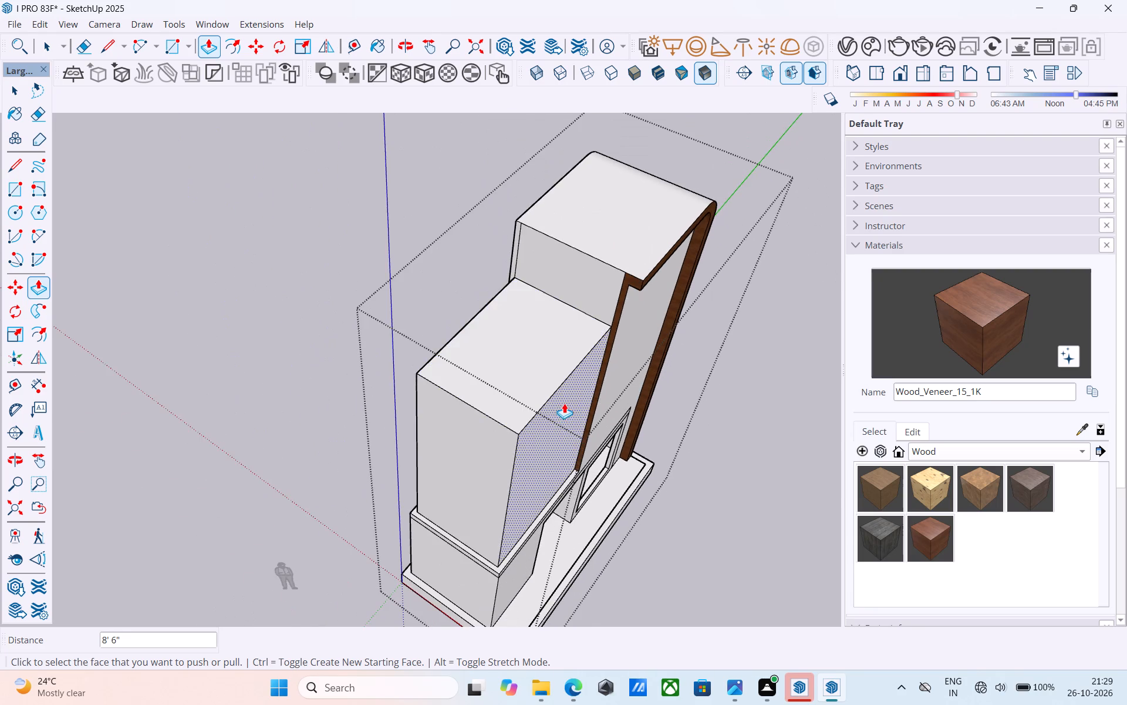
{"action": "scroll", "coordinate": [573, 394], "scroll_direction": "down", "scroll_amount": 6}
{"action": "middle_click_drag", "start_coordinate": [601, 478], "coordinate": [395, 176]}
{"action": "scroll", "coordinate": [398, 216], "scroll_direction": "up", "scroll_amount": 1}
{"action": "middle_click_drag", "start_coordinate": [492, 348], "coordinate": [382, 402]}
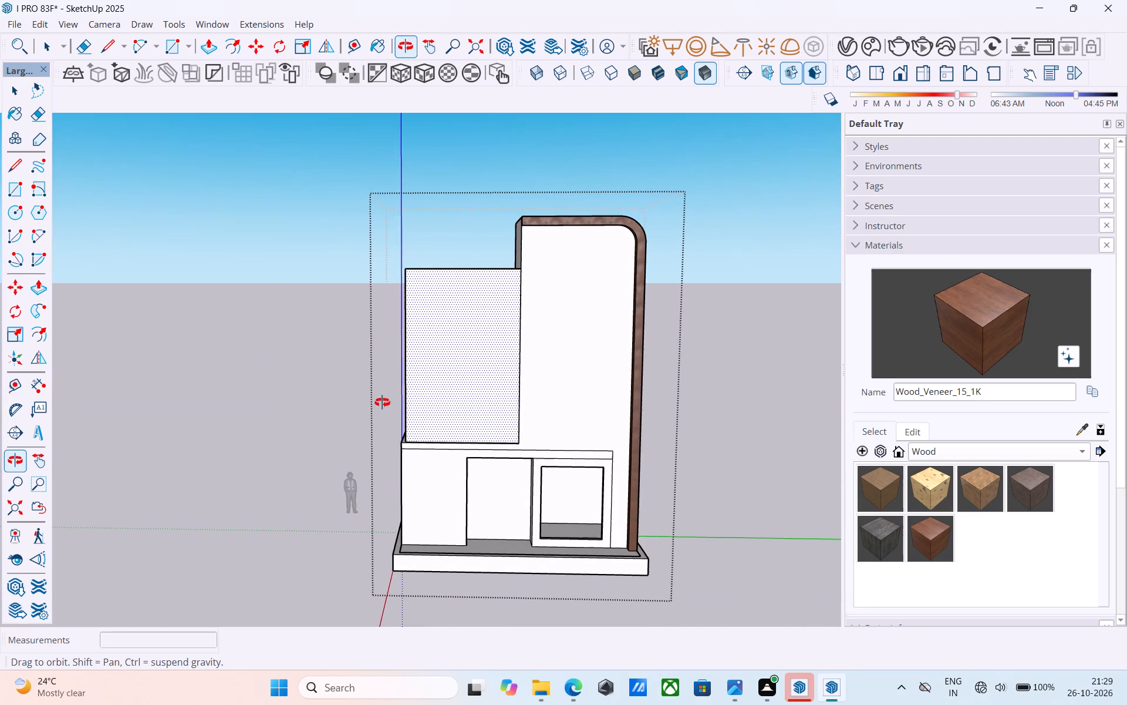
{"action": "middle_click_drag", "start_coordinate": [382, 402], "coordinate": [377, 401]}
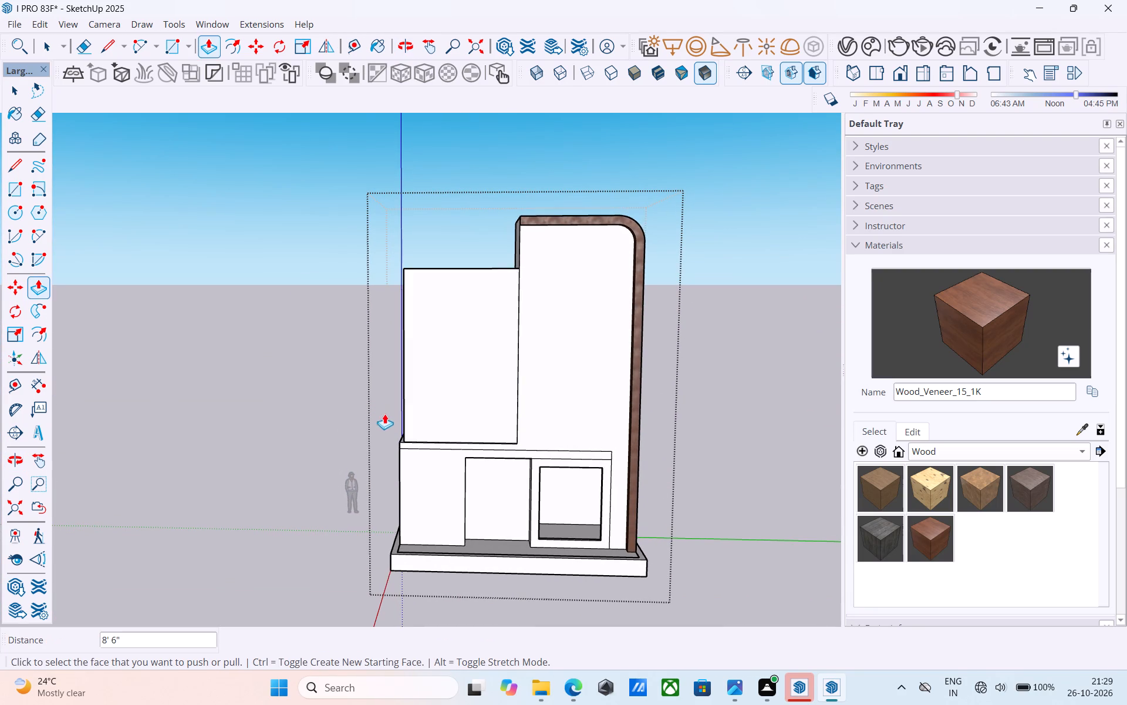
{"action": "middle_click_drag", "start_coordinate": [386, 415], "coordinate": [451, 442]}
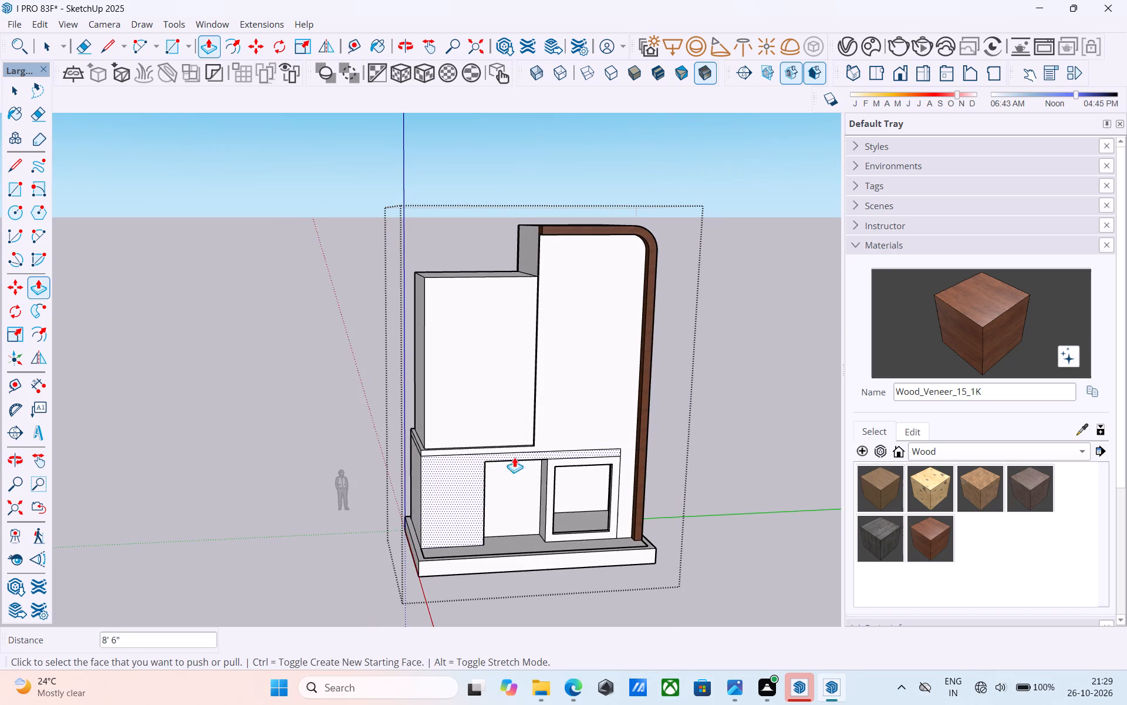
{"action": "middle_click_drag", "start_coordinate": [515, 454], "coordinate": [451, 481]}
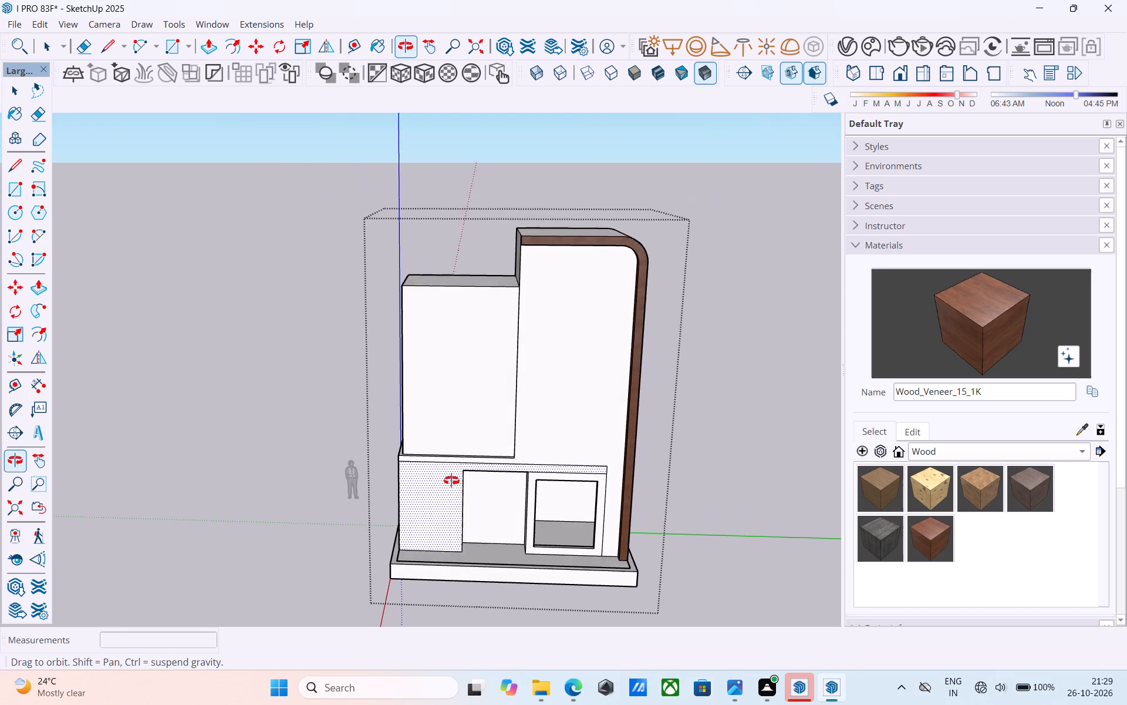
{"action": "middle_click_drag", "start_coordinate": [451, 481], "coordinate": [451, 492]}
{"action": "middle_click_drag", "start_coordinate": [542, 479], "coordinate": [551, 515]}
{"action": "scroll", "coordinate": [552, 482], "scroll_direction": "up", "scroll_amount": 5}
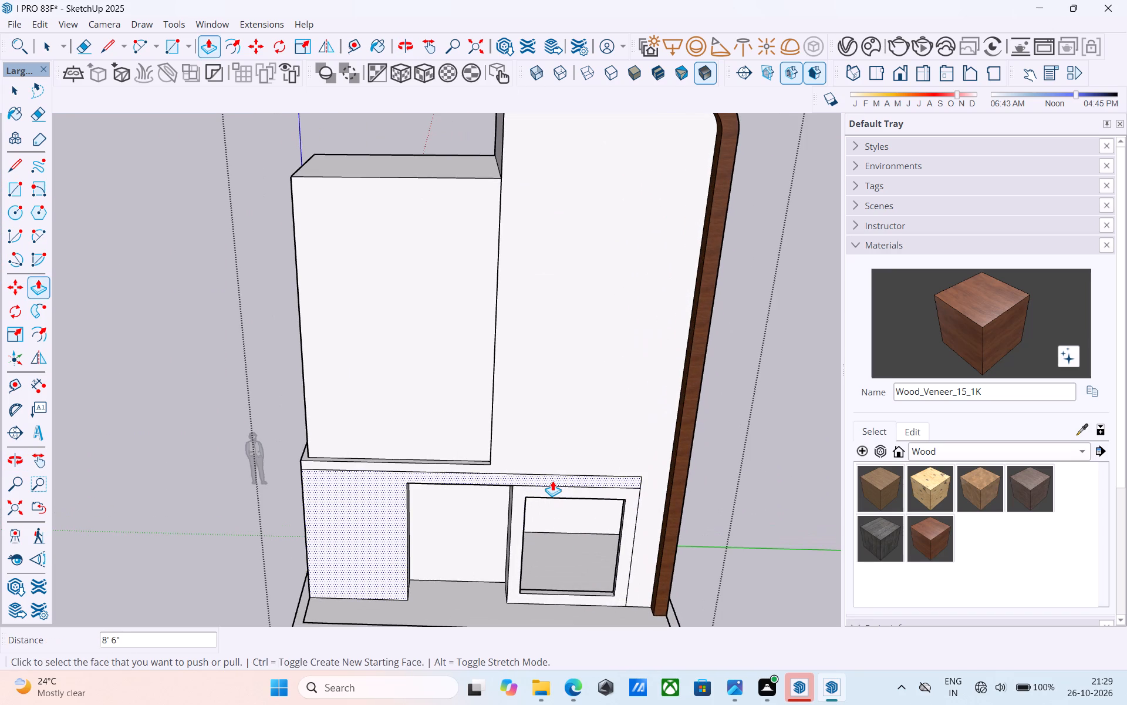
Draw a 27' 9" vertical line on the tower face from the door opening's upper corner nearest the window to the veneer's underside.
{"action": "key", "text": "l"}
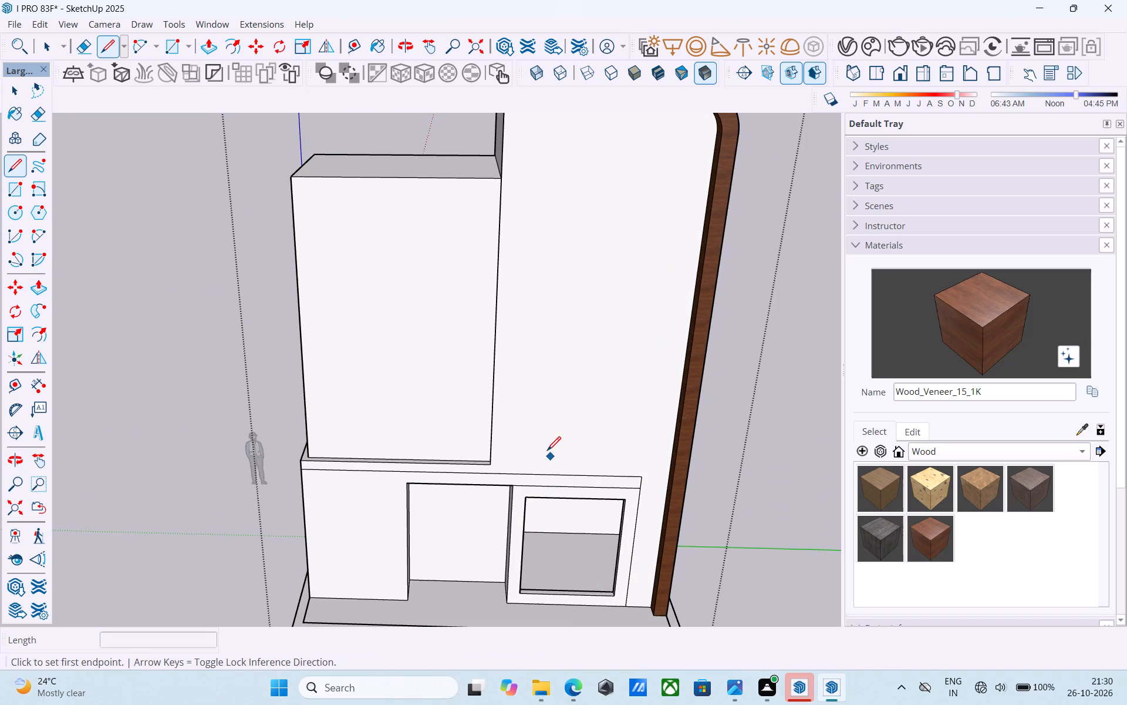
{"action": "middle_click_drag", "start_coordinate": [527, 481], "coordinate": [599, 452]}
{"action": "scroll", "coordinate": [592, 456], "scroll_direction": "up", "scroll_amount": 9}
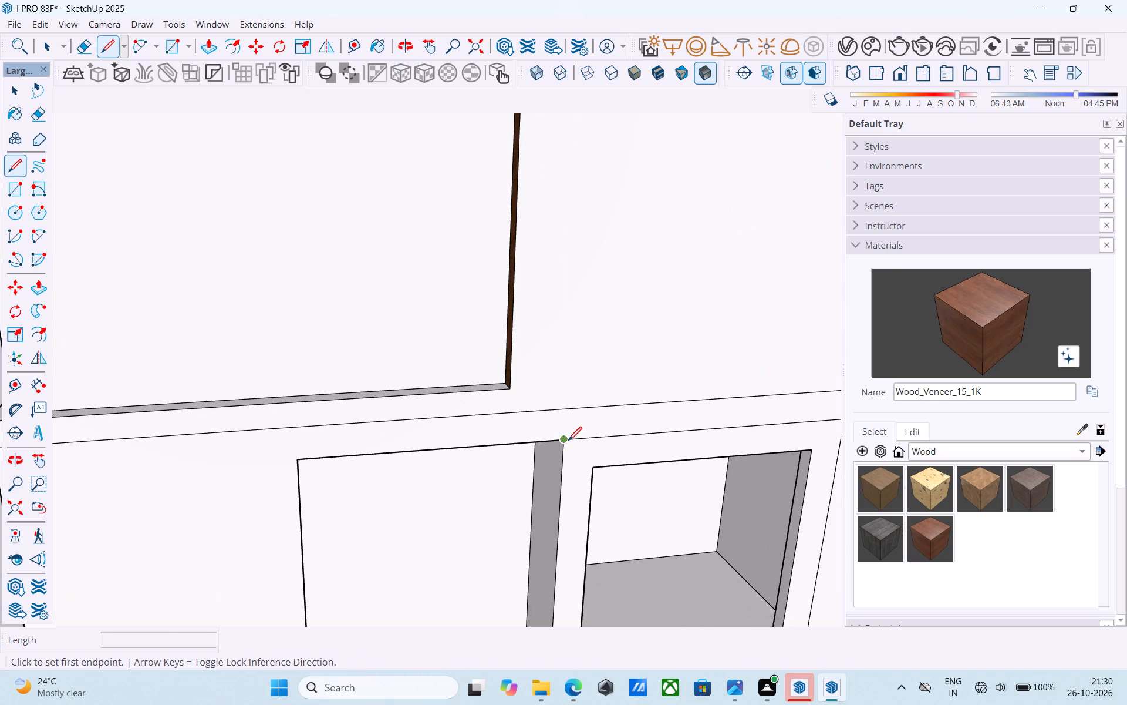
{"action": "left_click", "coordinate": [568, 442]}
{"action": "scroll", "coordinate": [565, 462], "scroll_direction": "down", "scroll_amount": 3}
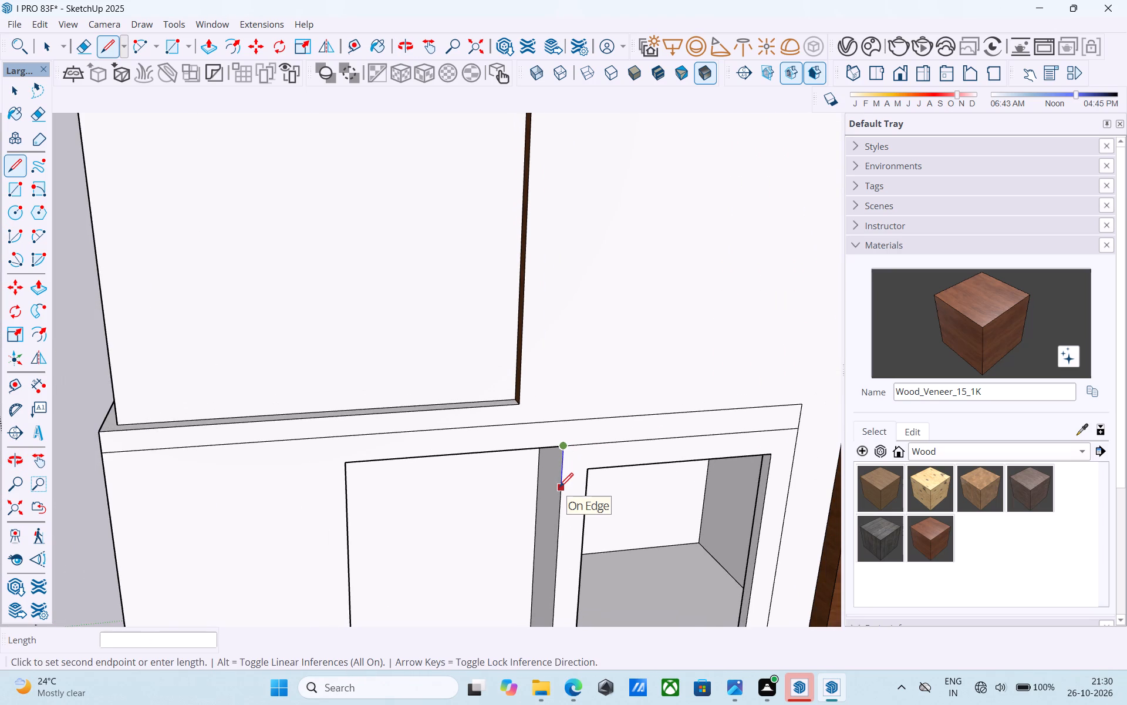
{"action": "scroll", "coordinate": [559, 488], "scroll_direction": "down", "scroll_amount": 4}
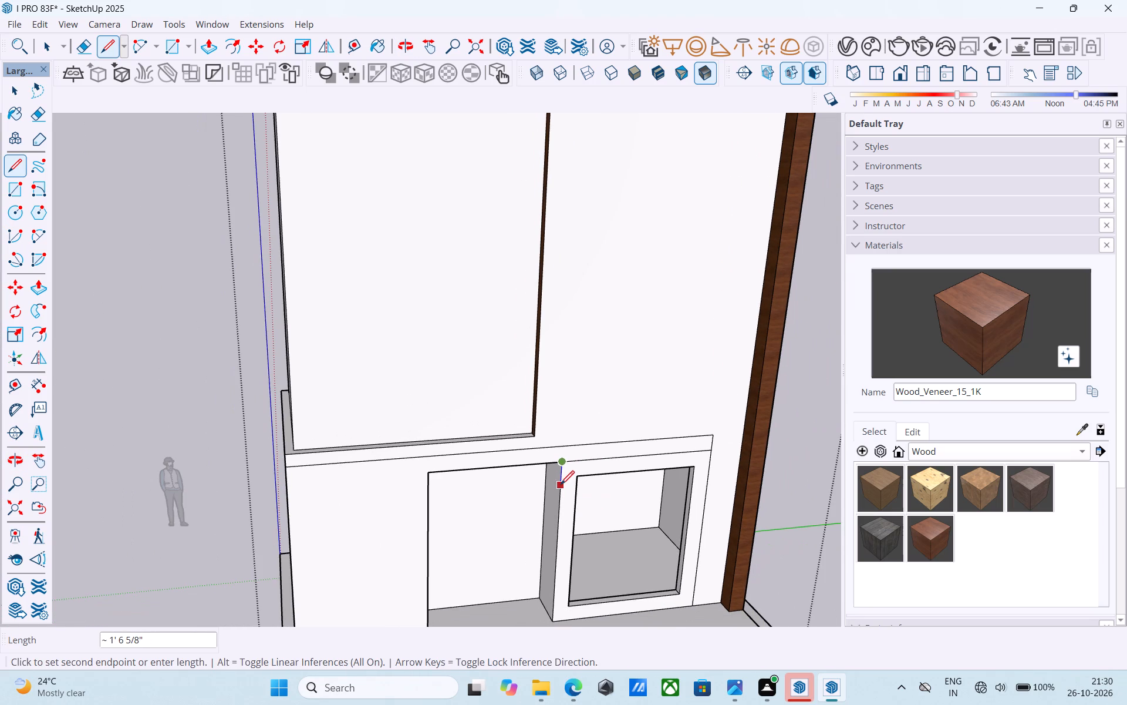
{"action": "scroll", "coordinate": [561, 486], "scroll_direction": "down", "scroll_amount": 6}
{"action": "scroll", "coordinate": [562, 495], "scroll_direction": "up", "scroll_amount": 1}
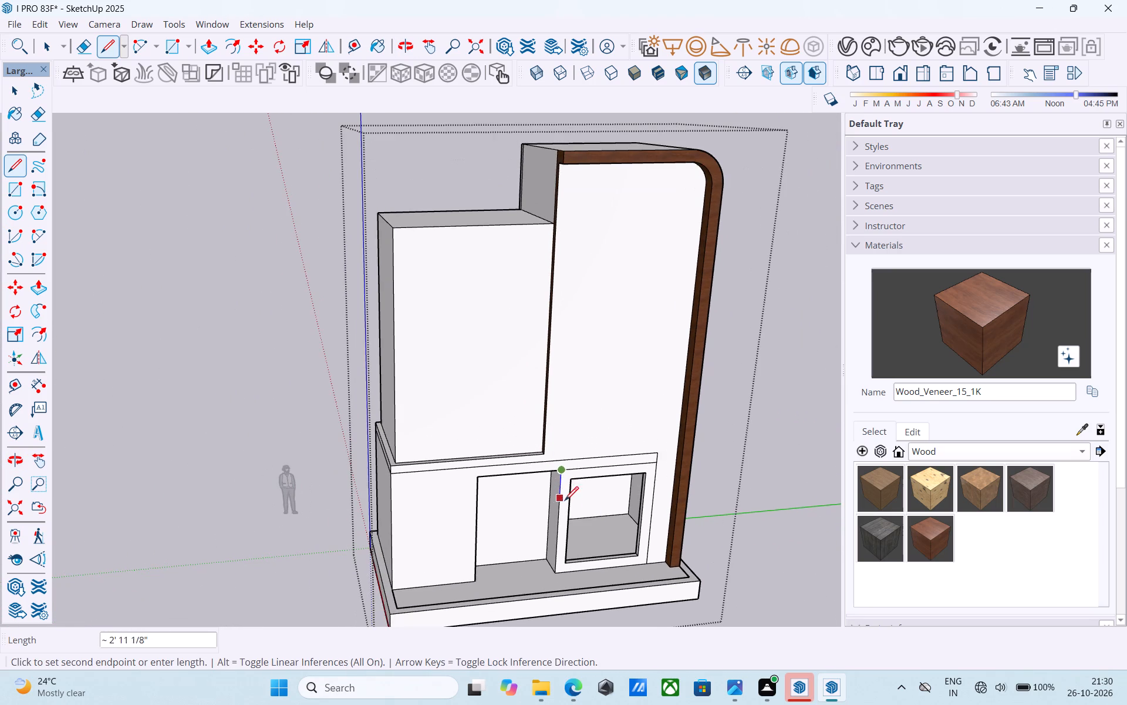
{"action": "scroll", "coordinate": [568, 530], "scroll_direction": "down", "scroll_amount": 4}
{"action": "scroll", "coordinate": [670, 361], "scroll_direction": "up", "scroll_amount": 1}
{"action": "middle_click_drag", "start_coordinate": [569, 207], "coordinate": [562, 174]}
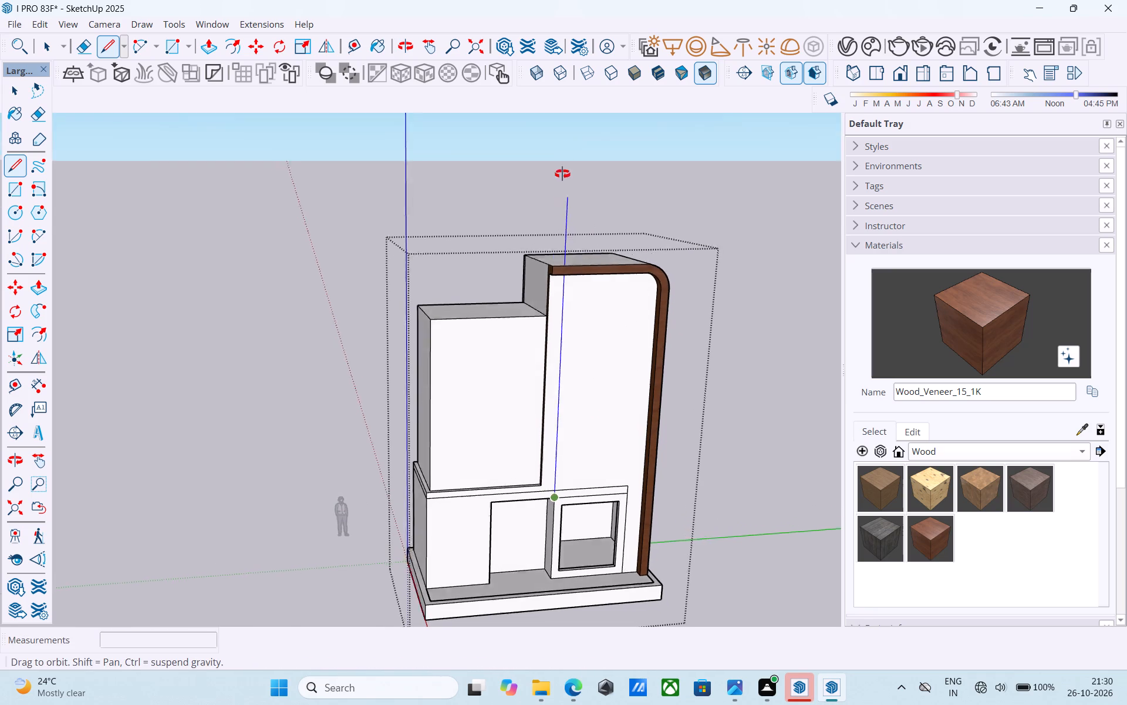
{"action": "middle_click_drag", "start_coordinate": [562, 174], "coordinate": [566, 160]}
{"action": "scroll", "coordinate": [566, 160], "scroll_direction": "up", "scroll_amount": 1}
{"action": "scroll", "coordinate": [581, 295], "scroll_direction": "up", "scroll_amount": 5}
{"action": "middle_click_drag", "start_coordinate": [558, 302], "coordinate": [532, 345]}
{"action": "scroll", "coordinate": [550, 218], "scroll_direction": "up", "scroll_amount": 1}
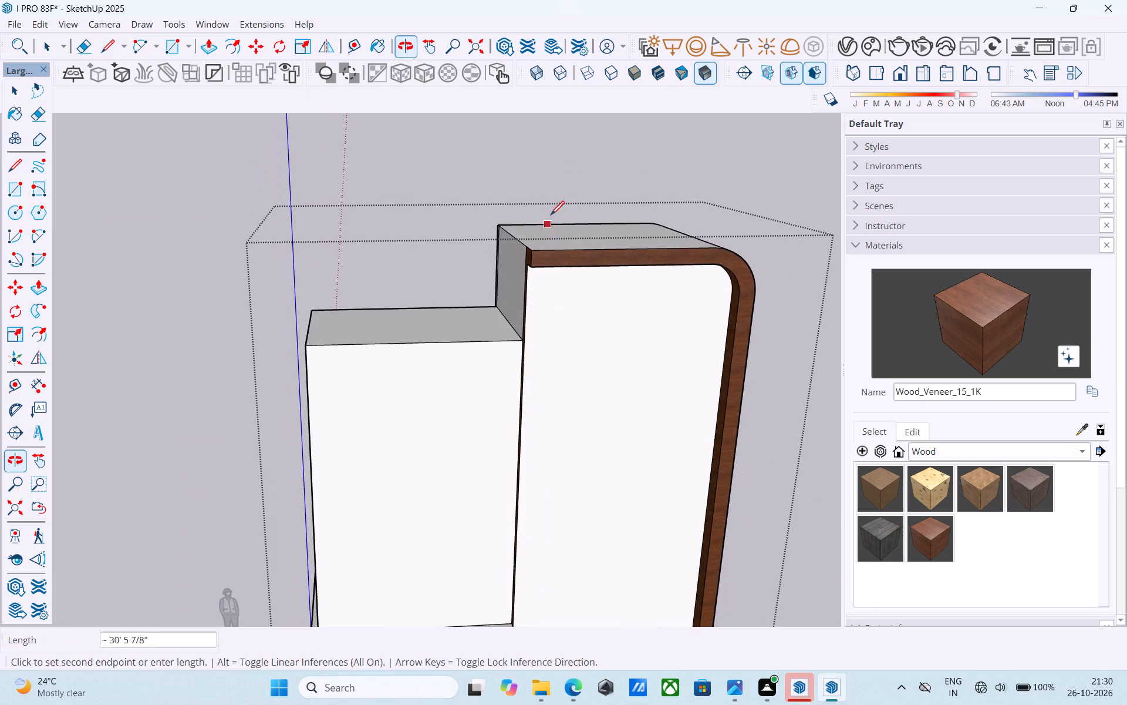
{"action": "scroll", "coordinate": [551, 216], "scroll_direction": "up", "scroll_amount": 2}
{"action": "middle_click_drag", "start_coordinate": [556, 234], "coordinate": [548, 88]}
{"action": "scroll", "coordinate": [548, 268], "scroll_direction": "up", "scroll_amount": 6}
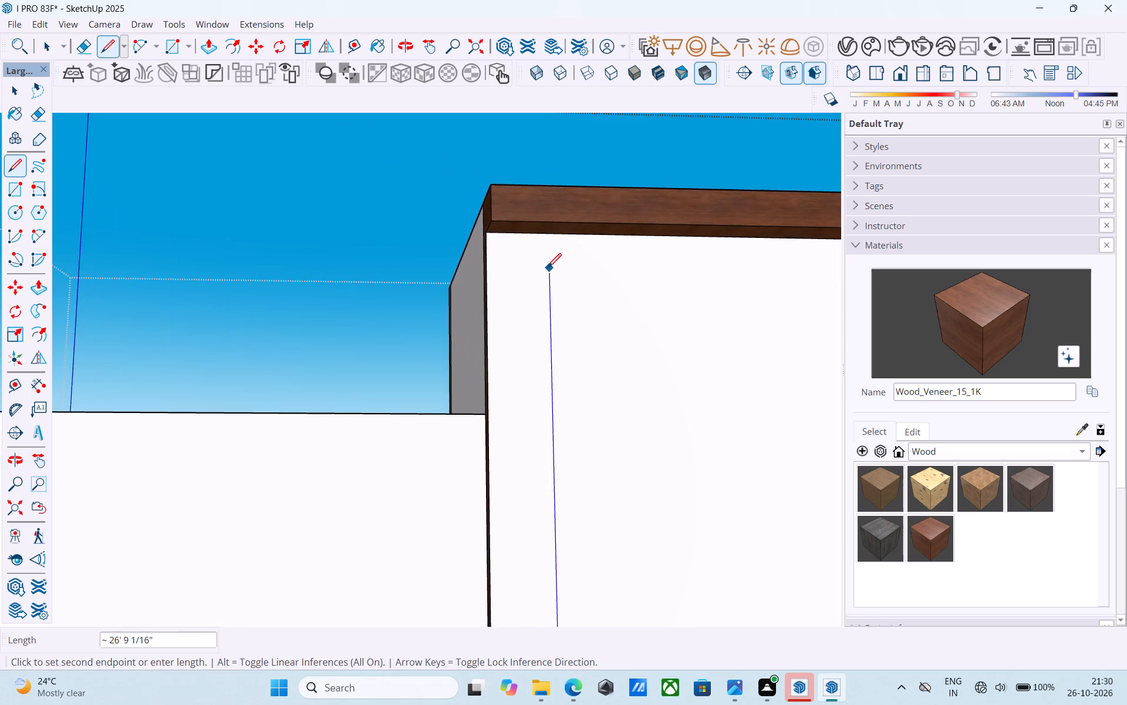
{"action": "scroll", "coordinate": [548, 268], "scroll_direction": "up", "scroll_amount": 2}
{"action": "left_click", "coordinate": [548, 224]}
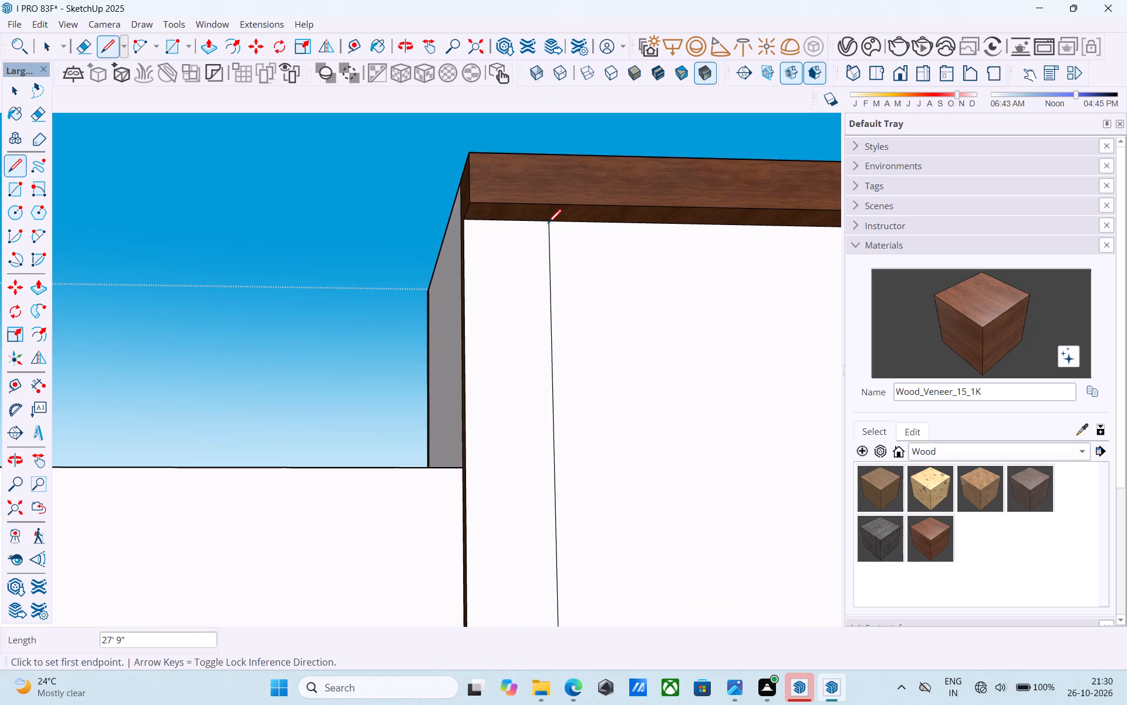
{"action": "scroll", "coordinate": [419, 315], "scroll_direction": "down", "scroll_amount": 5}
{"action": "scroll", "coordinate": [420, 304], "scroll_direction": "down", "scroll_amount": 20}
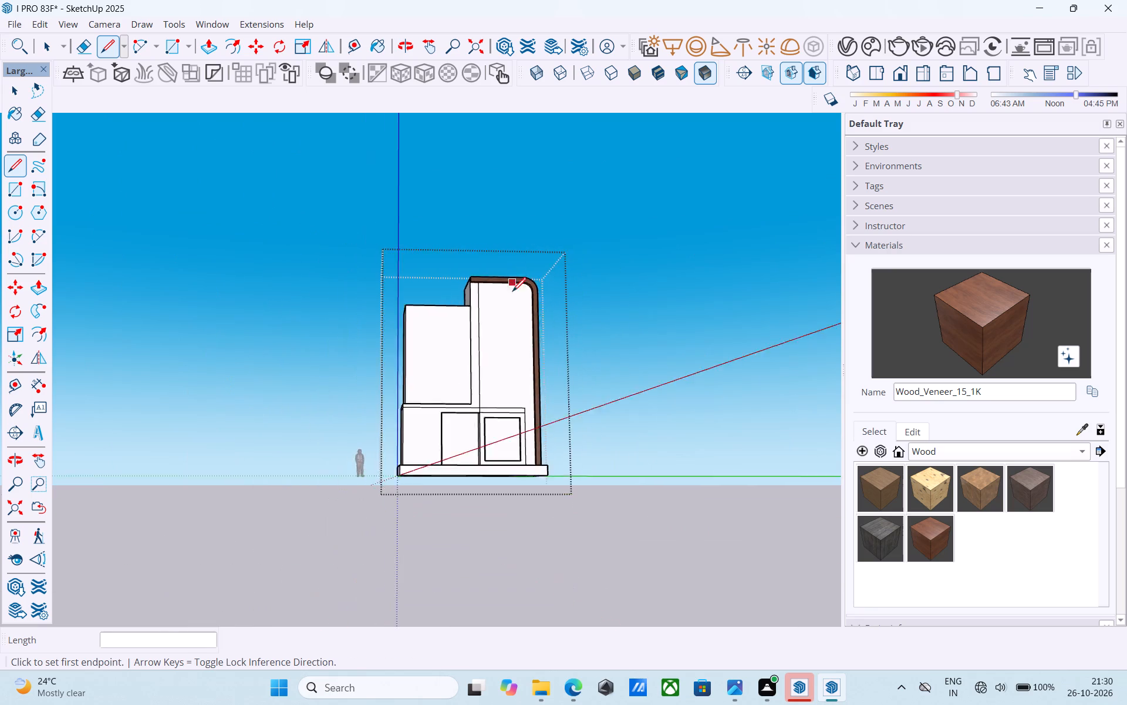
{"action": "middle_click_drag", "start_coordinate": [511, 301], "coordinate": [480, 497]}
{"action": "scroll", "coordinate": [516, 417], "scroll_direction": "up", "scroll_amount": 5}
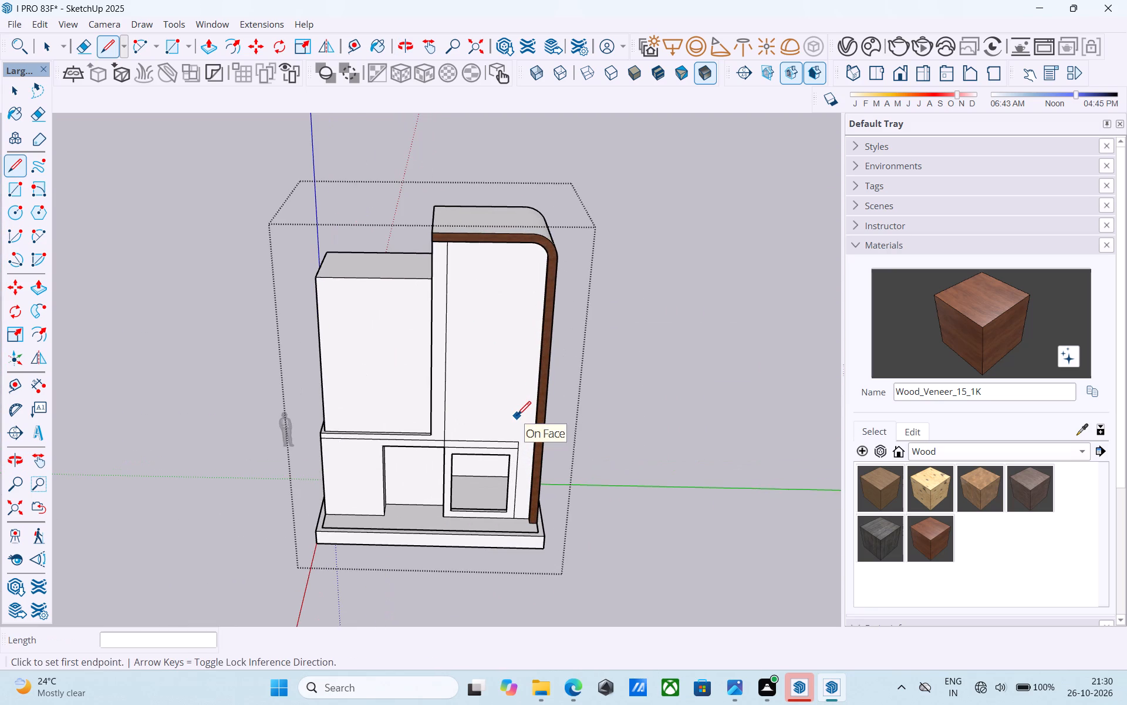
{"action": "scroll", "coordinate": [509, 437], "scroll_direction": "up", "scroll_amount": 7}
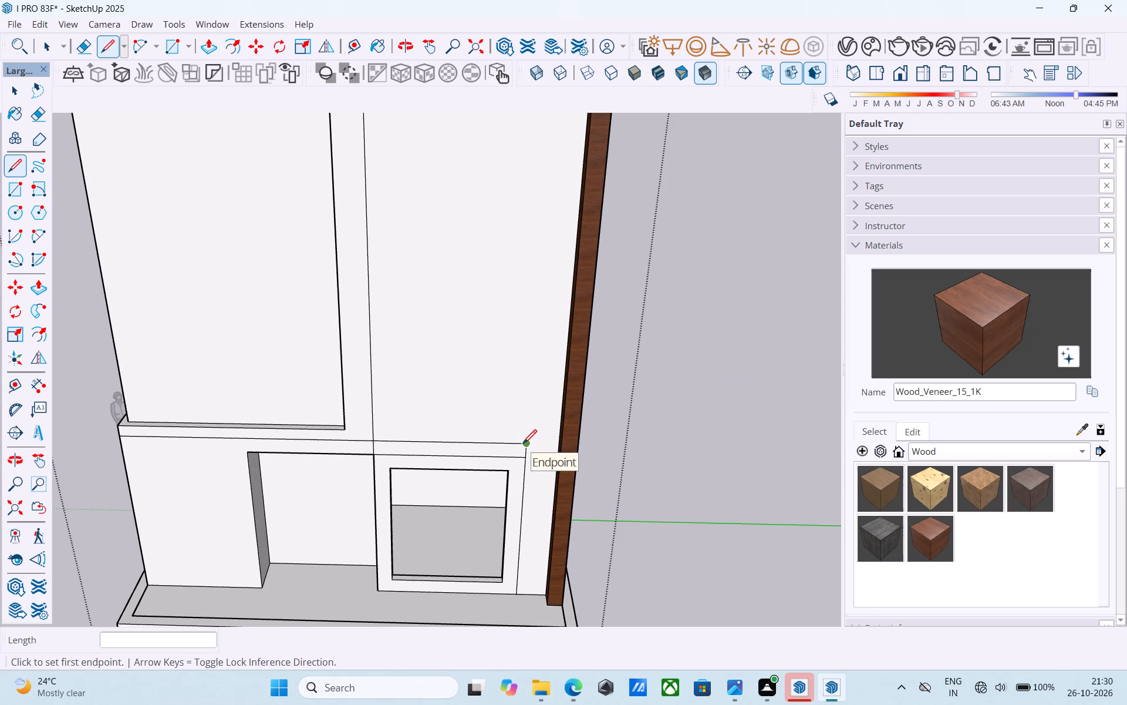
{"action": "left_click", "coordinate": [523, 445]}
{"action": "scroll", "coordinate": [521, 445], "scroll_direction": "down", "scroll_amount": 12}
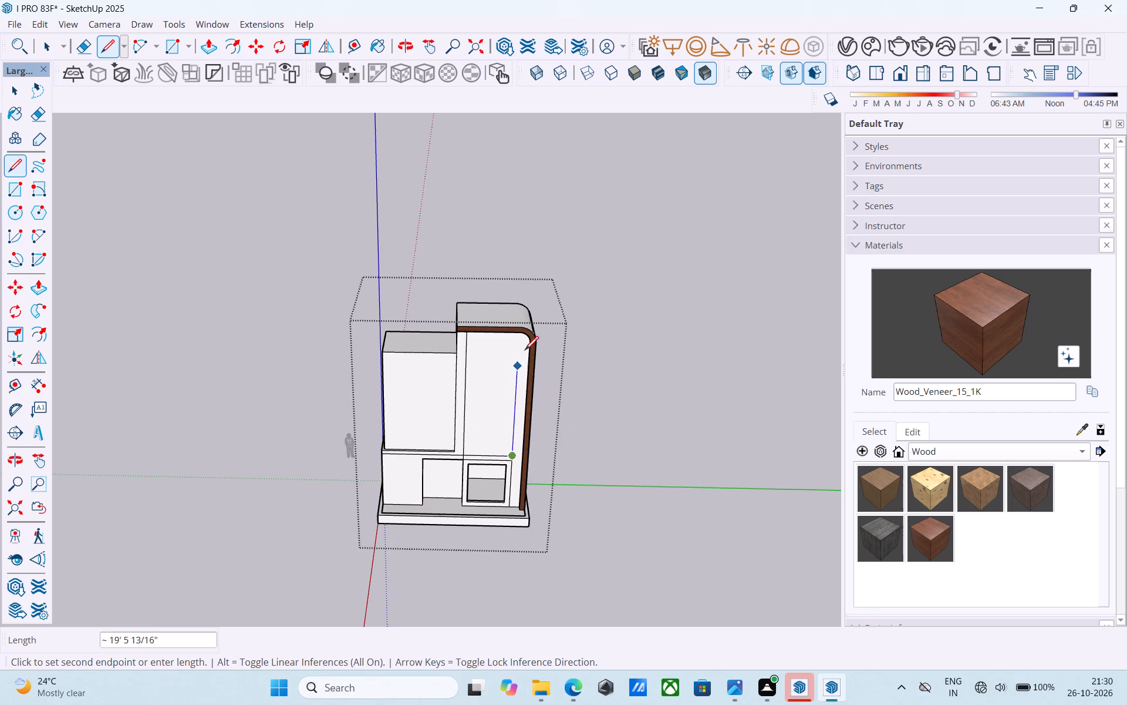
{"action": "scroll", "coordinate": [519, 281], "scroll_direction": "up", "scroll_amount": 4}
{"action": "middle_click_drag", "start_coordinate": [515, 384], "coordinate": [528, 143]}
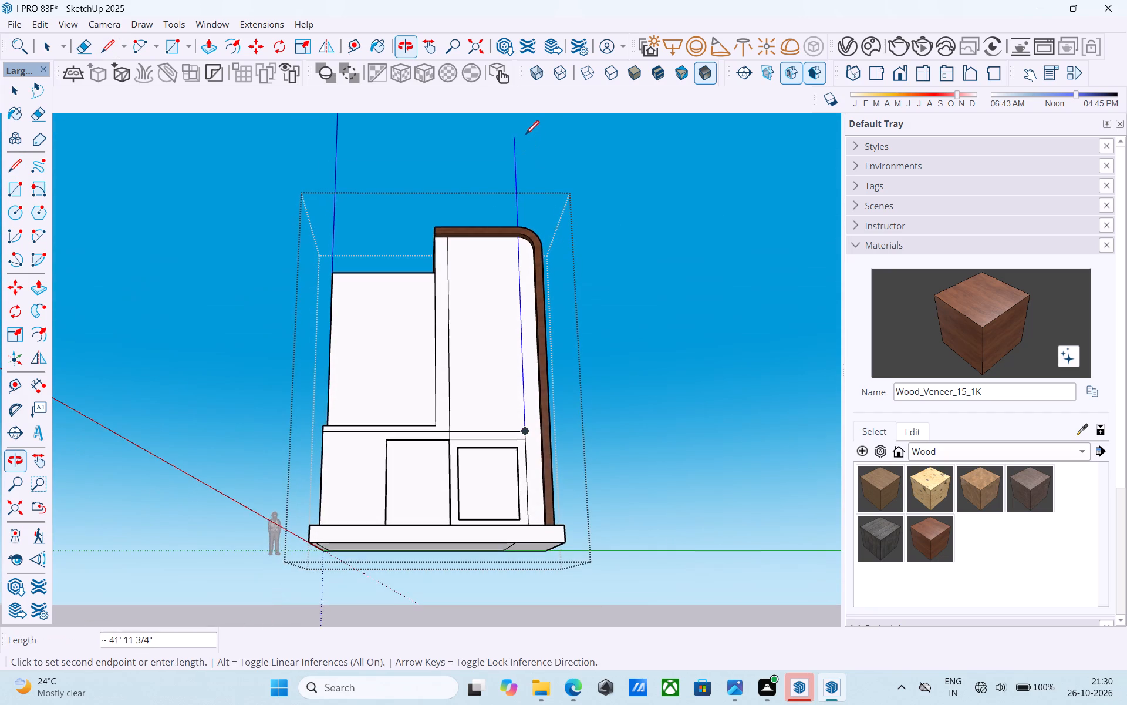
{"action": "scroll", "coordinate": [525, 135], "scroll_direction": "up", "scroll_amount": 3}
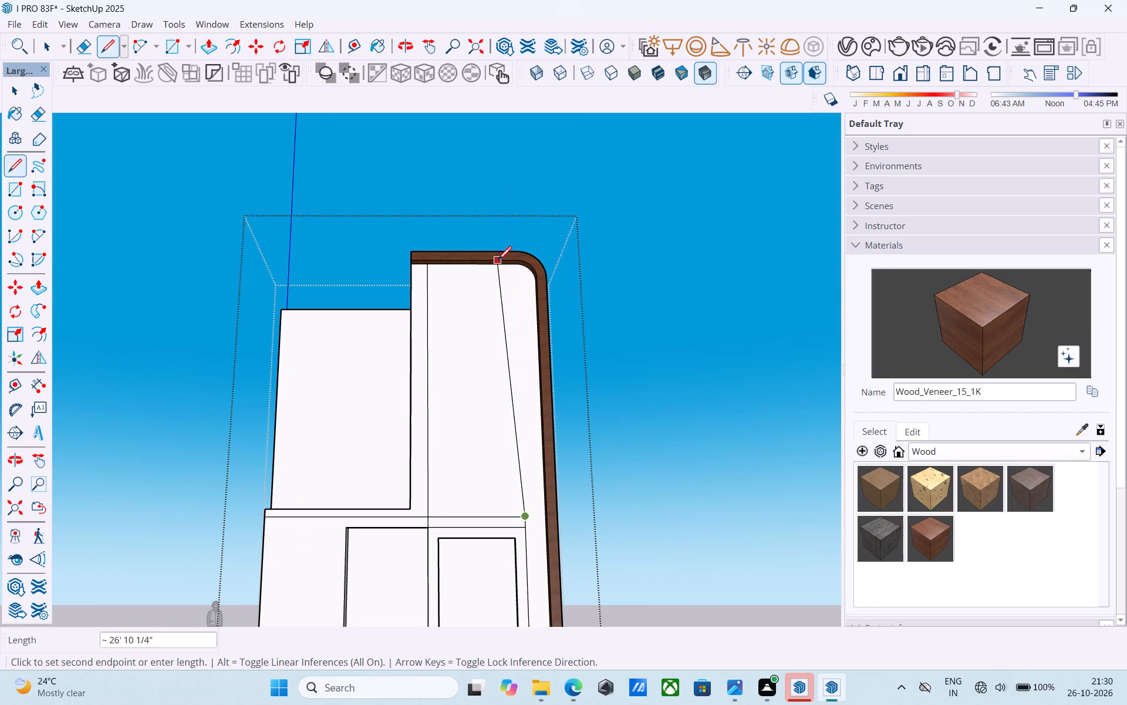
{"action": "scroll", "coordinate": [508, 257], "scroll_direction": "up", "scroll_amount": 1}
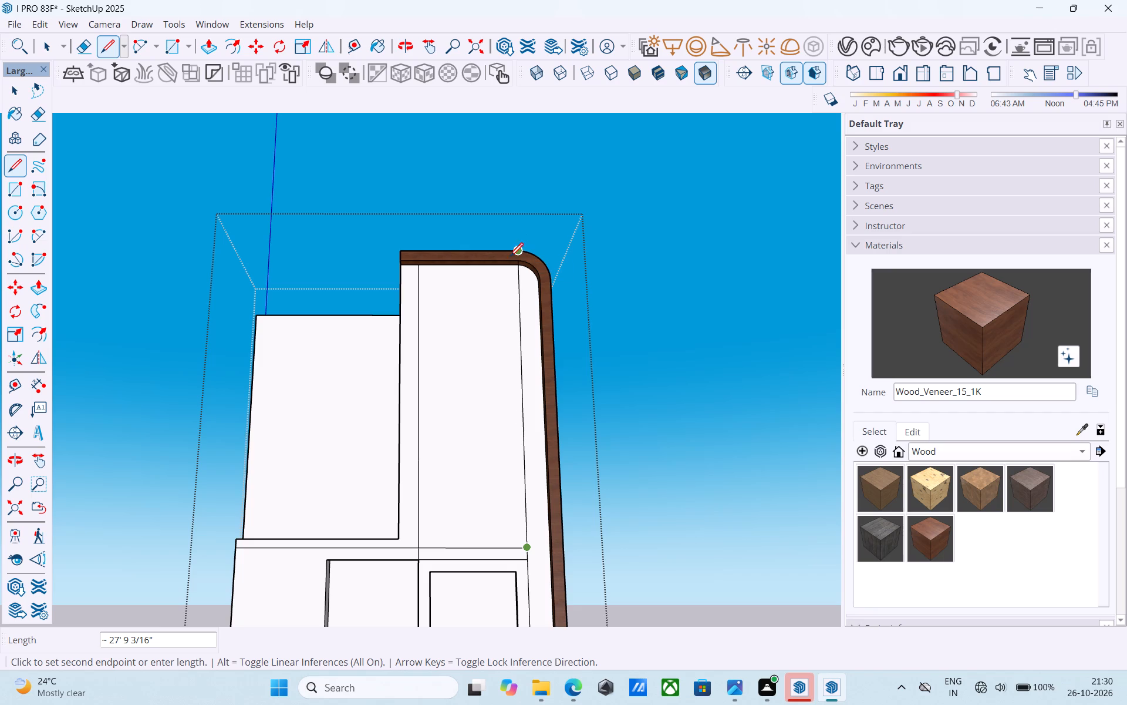
Draw a 28' 9" vertical line from the window opening's upper corner nearest the rounded veneer edge up to the veneer's underside.
{"action": "key", "text": "l"}
{"action": "left_click", "coordinate": [512, 569]}
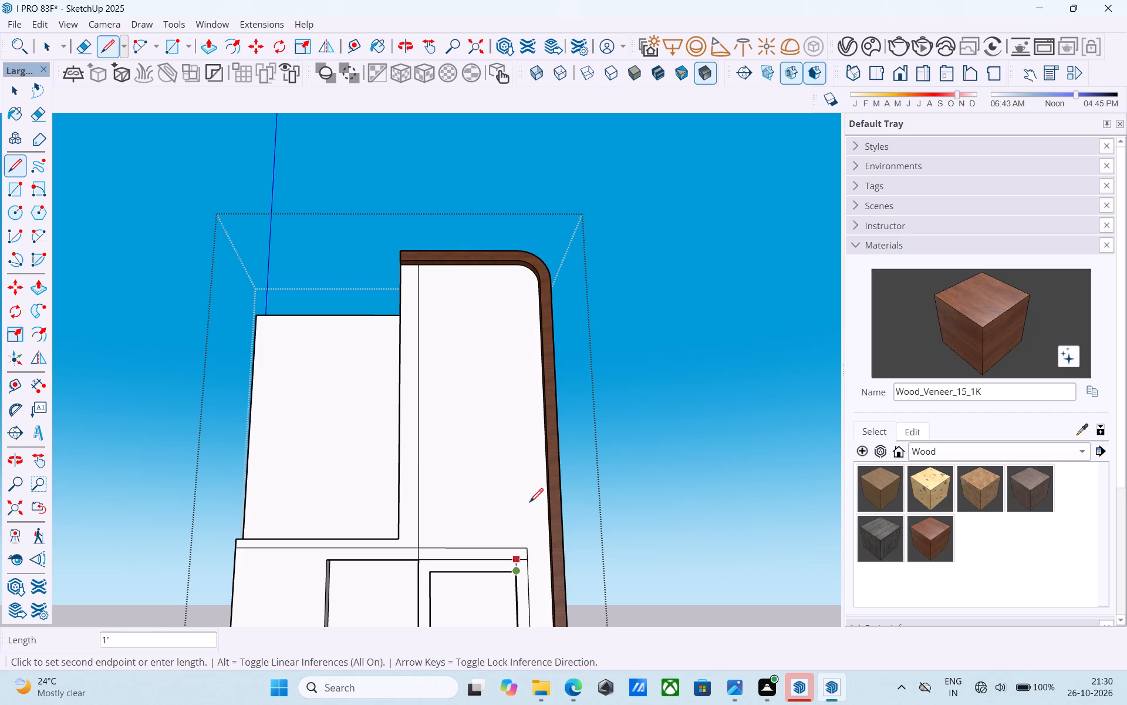
{"action": "scroll", "coordinate": [504, 268], "scroll_direction": "up", "scroll_amount": 8}
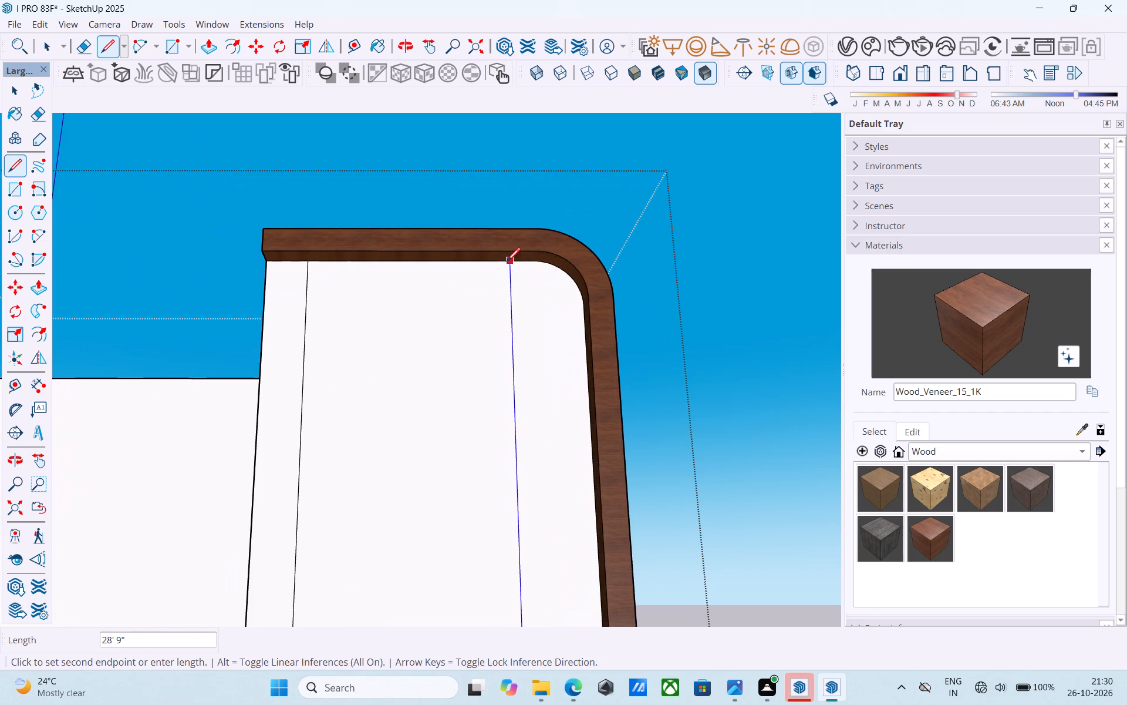
{"action": "left_click", "coordinate": [507, 263]}
Draw a 28' 9" vertical line from the window's upper corner nearest the door opening up to the veneer's underside.
{"action": "scroll", "coordinate": [492, 228], "scroll_direction": "down", "scroll_amount": 11}
{"action": "scroll", "coordinate": [494, 236], "scroll_direction": "up", "scroll_amount": 1}
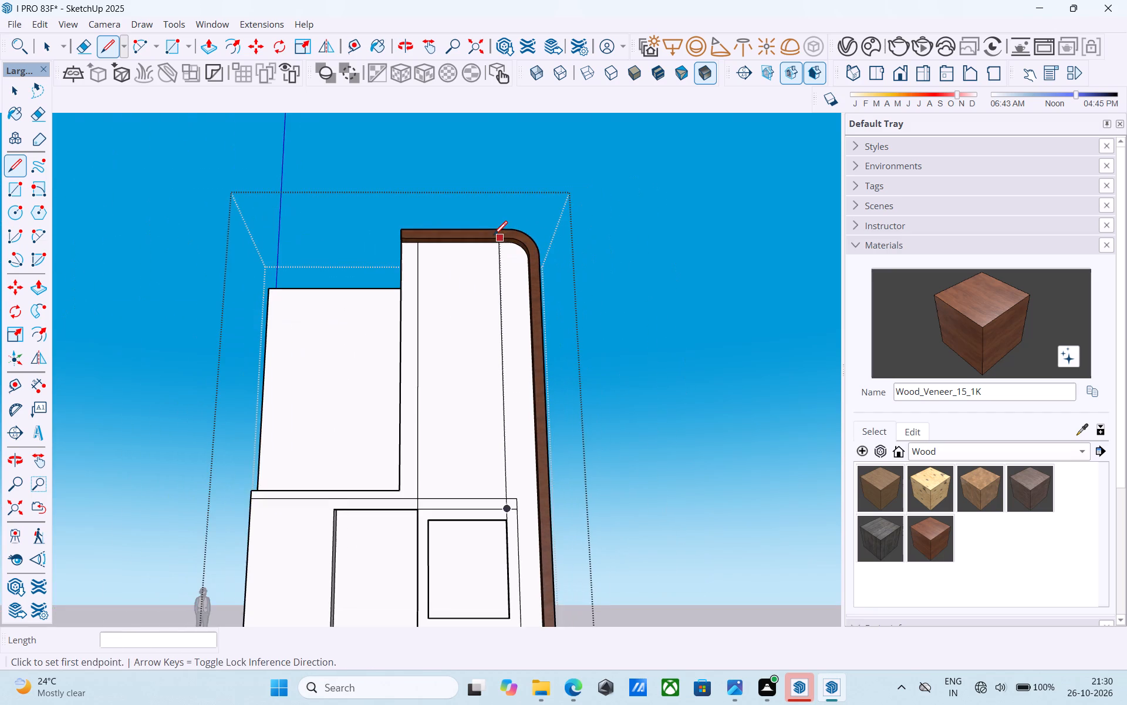
{"action": "middle_click_drag", "start_coordinate": [494, 236], "coordinate": [495, 328]}
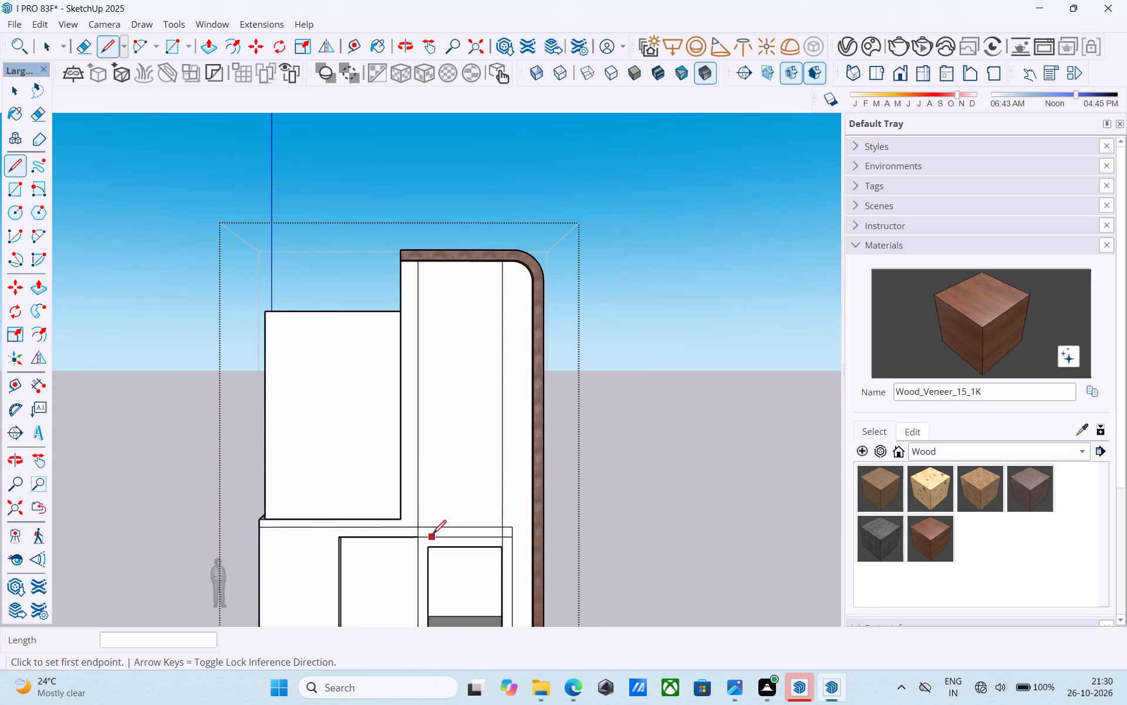
{"action": "left_click", "coordinate": [427, 548]}
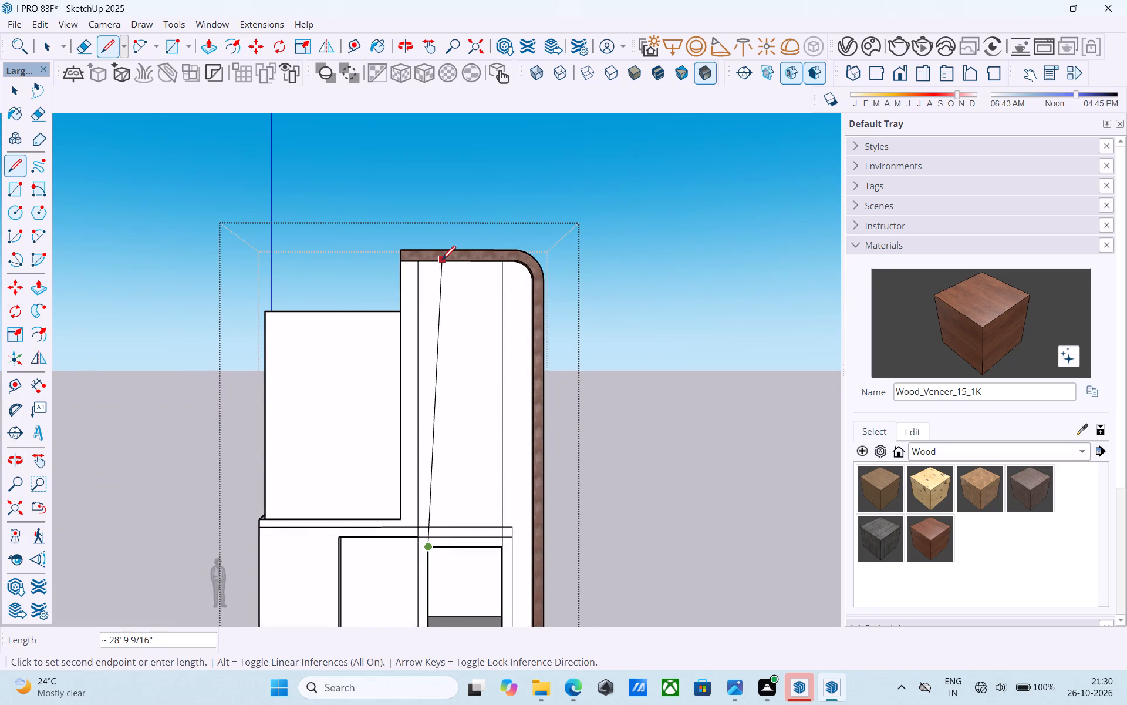
{"action": "scroll", "coordinate": [426, 264], "scroll_direction": "up", "scroll_amount": 12}
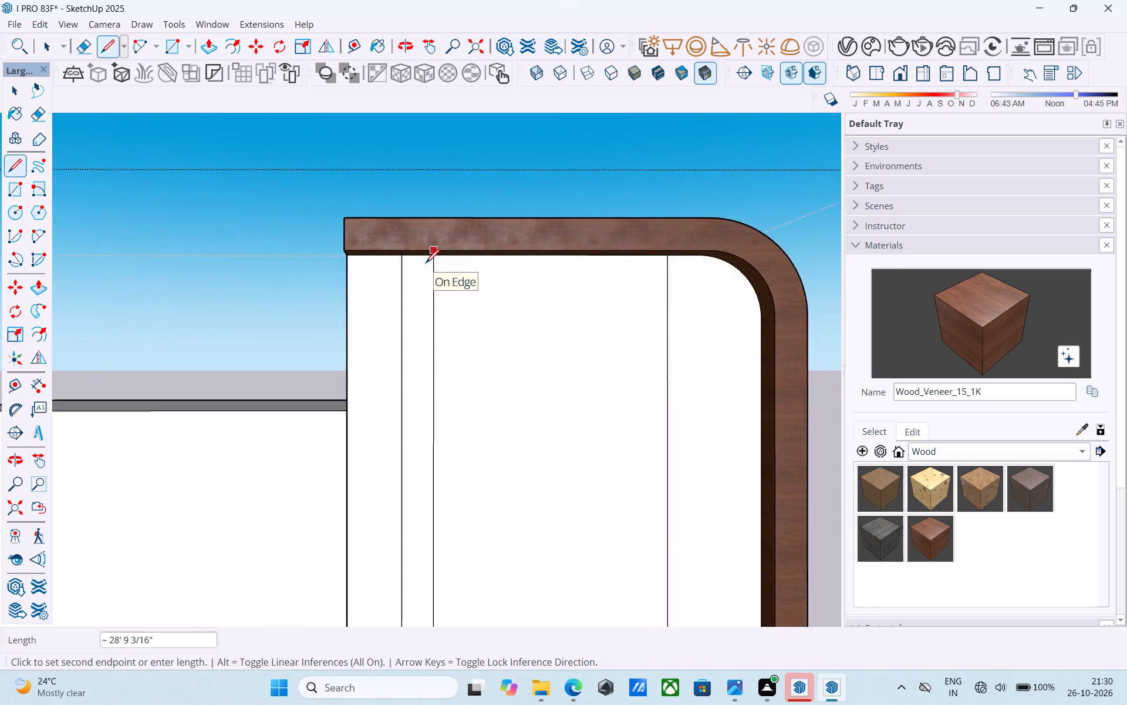
{"action": "scroll", "coordinate": [426, 264], "scroll_direction": "up", "scroll_amount": 15}
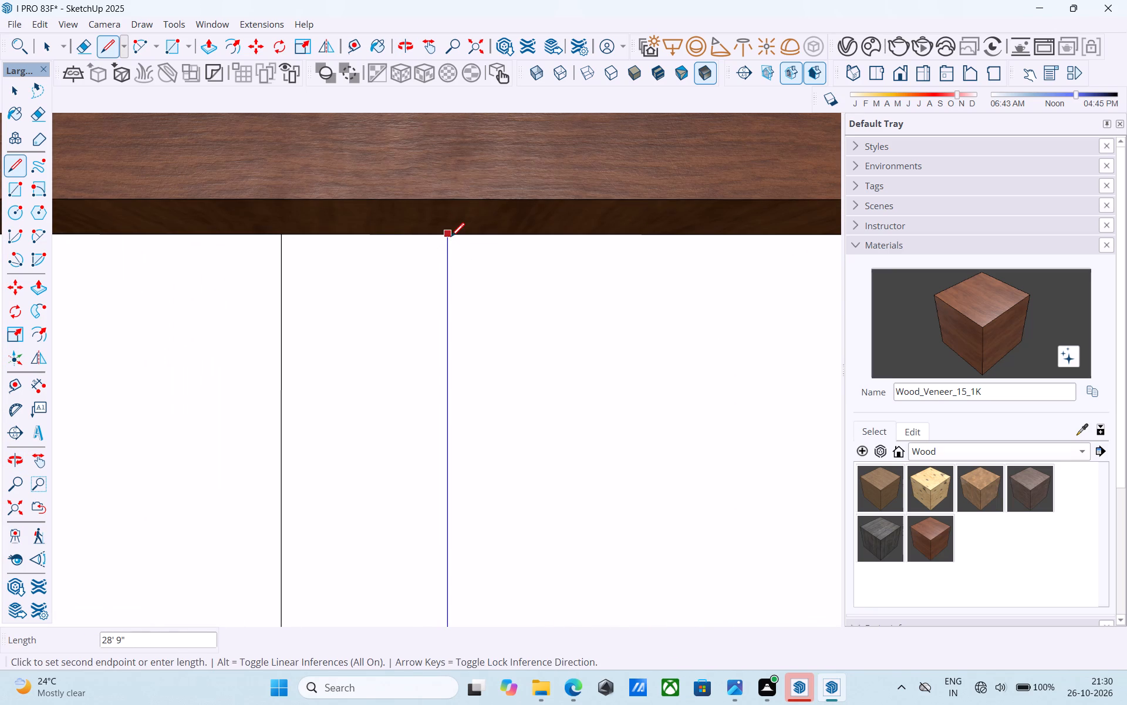
{"action": "left_click", "coordinate": [451, 238]}
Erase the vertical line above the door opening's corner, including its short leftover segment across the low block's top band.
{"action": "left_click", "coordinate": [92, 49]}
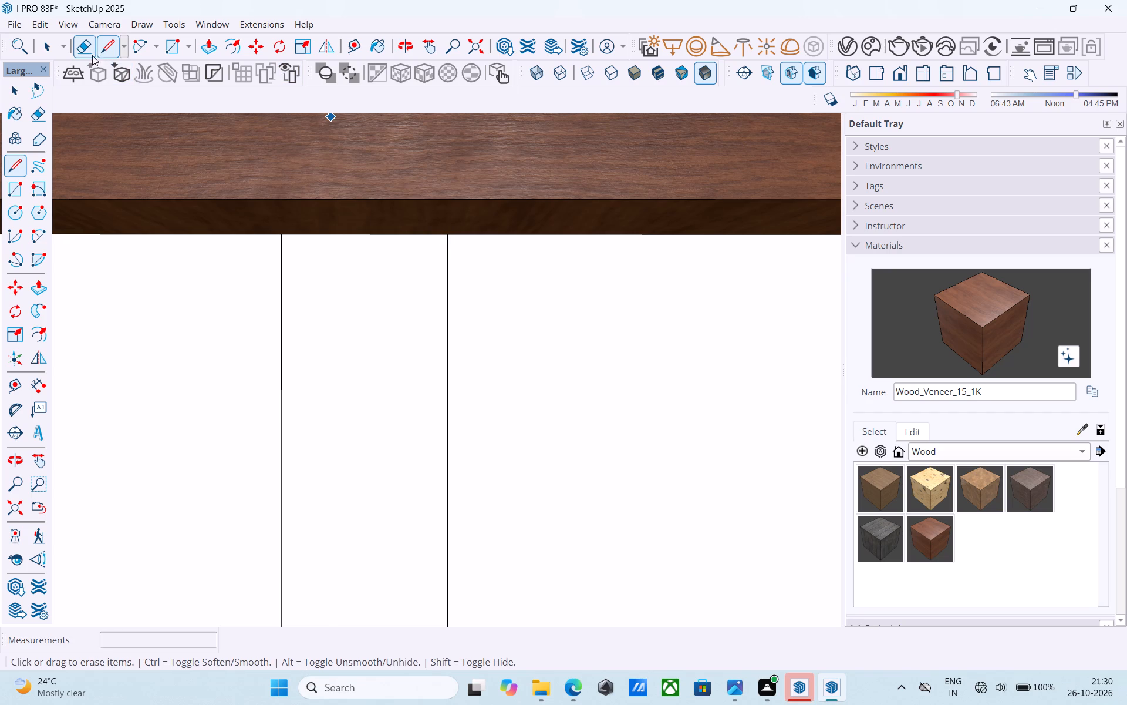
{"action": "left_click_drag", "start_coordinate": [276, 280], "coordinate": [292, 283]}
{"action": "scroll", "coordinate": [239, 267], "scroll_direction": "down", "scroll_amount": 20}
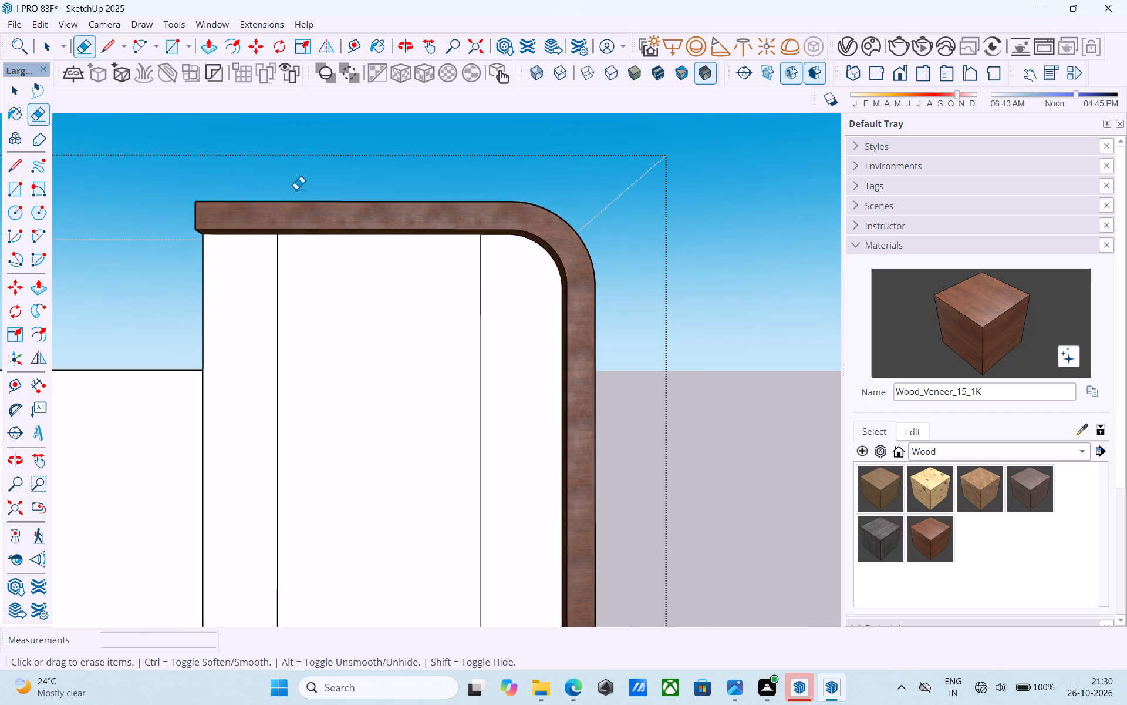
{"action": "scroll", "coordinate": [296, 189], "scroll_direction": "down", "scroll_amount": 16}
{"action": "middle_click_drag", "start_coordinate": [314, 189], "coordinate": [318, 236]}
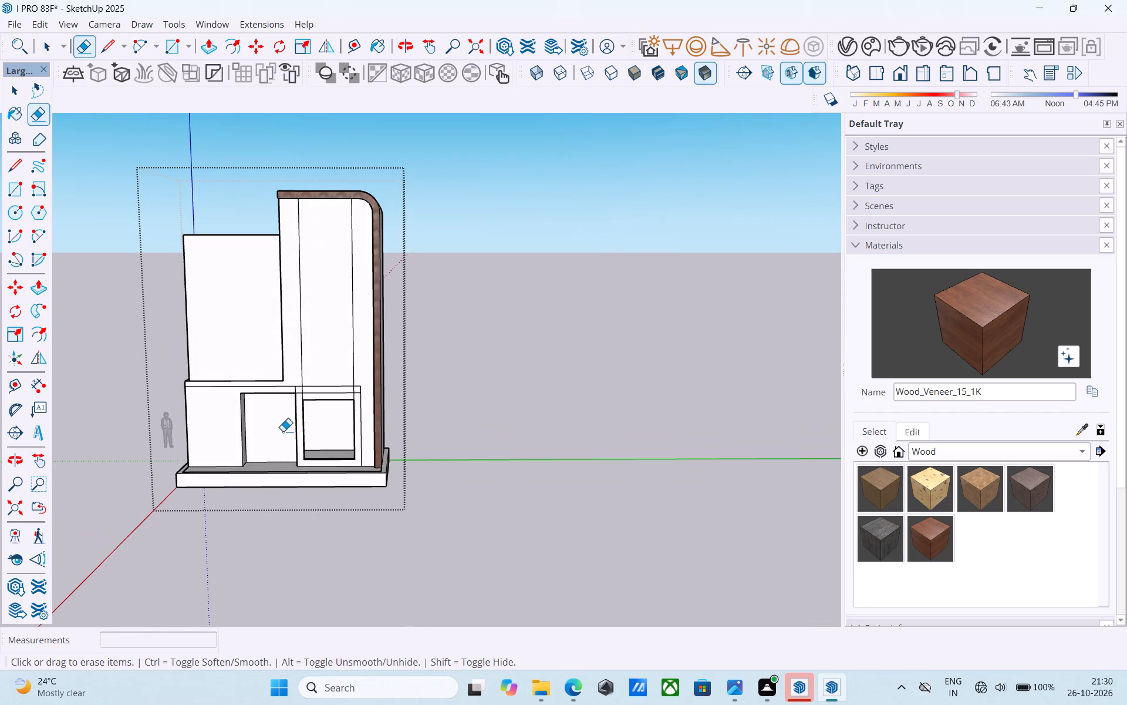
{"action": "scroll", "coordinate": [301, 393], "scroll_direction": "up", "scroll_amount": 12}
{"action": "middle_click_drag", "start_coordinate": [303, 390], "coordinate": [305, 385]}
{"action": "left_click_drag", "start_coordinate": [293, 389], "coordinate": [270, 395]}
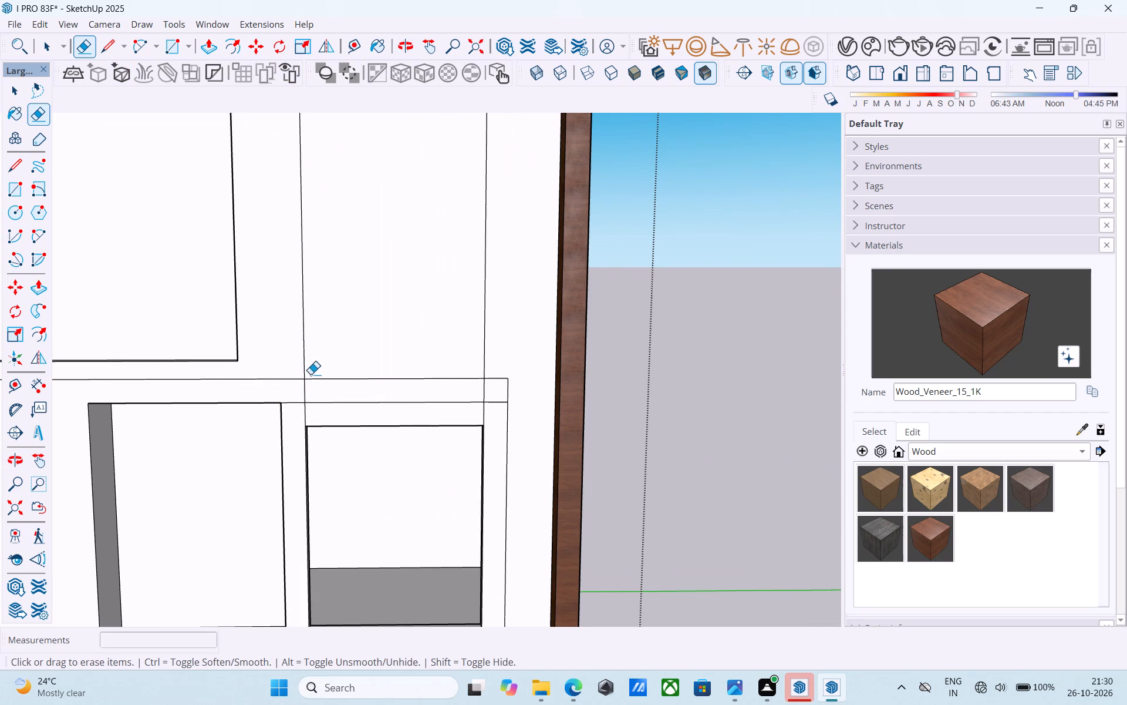
Examine the divided tower front and the whole building from the front, the side and slightly above.
{"action": "scroll", "coordinate": [311, 374], "scroll_direction": "down", "scroll_amount": 2}
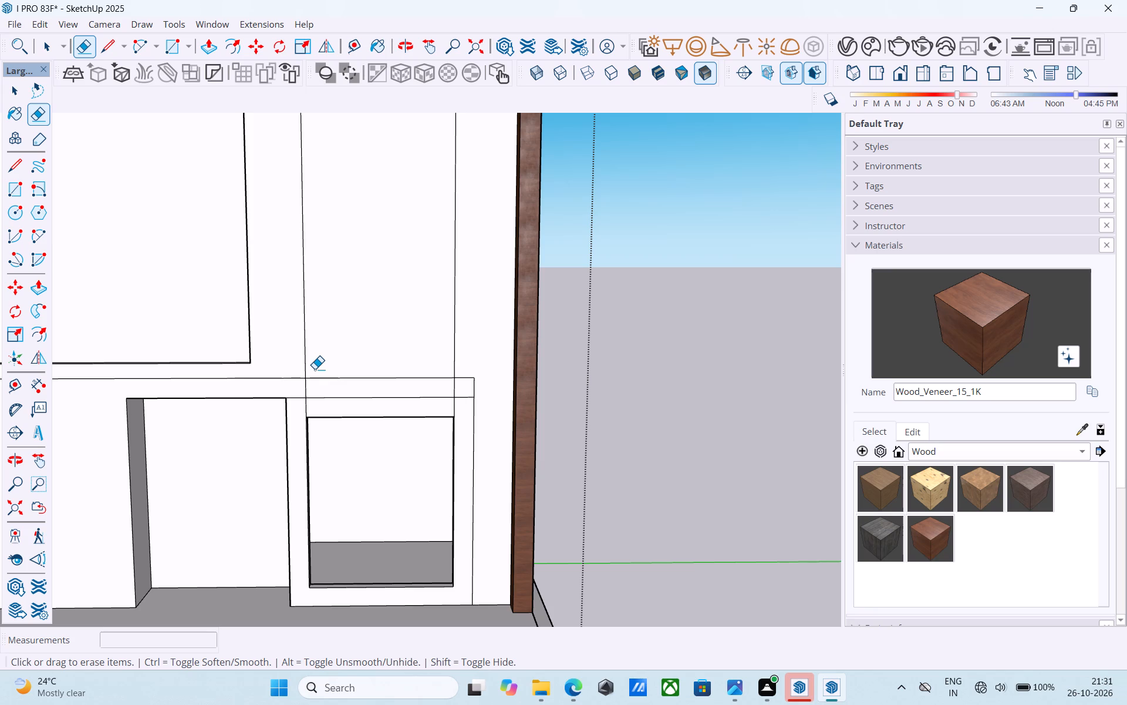
{"action": "scroll", "coordinate": [362, 419], "scroll_direction": "down", "scroll_amount": 12}
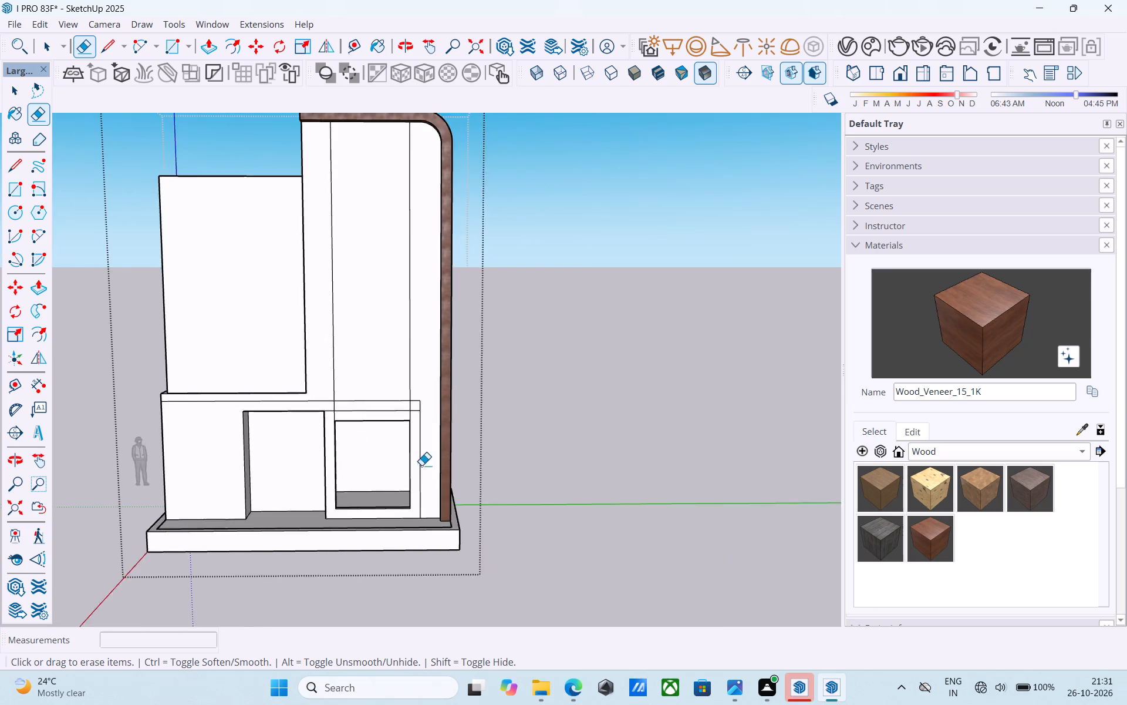
{"action": "scroll", "coordinate": [421, 465], "scroll_direction": "down", "scroll_amount": 7}
{"action": "middle_click_drag", "start_coordinate": [427, 475], "coordinate": [154, 465]}
{"action": "scroll", "coordinate": [301, 353], "scroll_direction": "up", "scroll_amount": 4}
{"action": "scroll", "coordinate": [475, 372], "scroll_direction": "up", "scroll_amount": 1}
{"action": "middle_click_drag", "start_coordinate": [475, 369], "coordinate": [453, 293]}
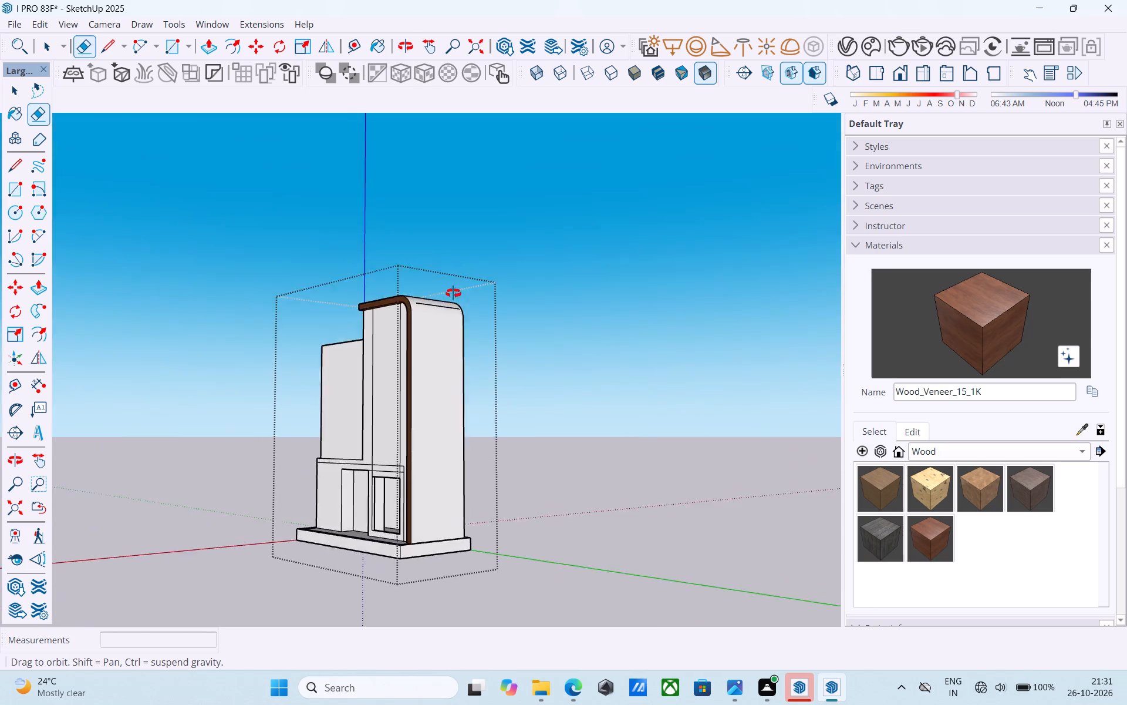
{"action": "middle_click_drag", "start_coordinate": [453, 293], "coordinate": [759, 412]}
{"action": "scroll", "coordinate": [510, 423], "scroll_direction": "up", "scroll_amount": 4}
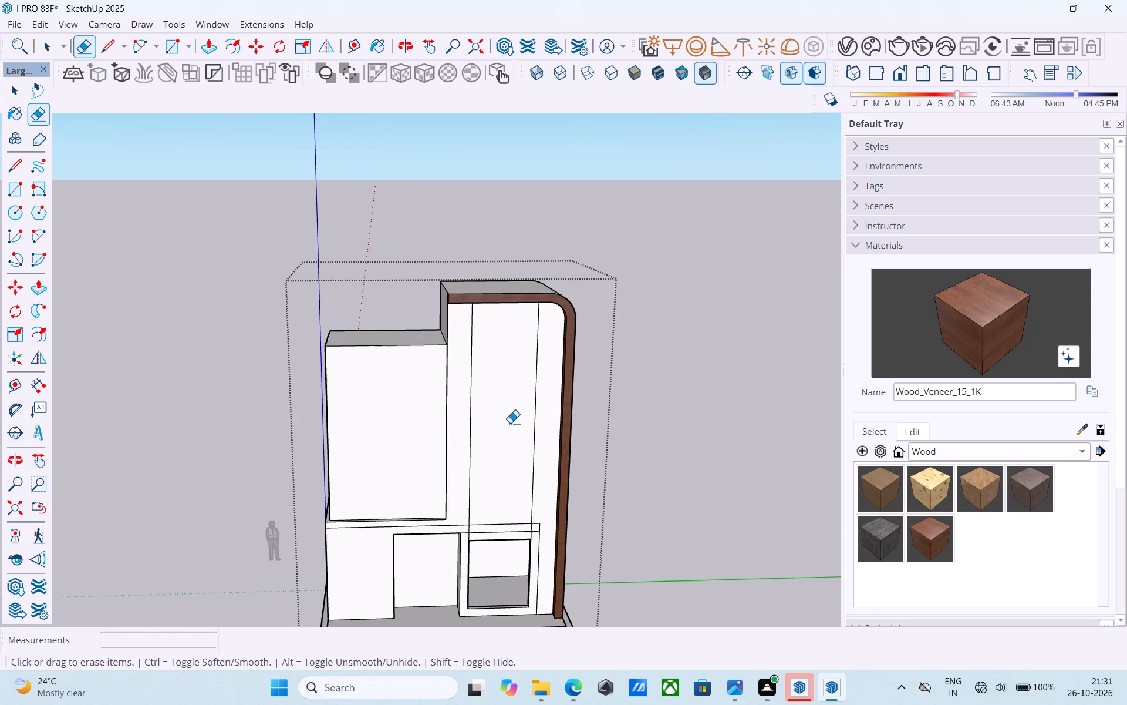
{"action": "middle_click_drag", "start_coordinate": [510, 423], "coordinate": [467, 385]}
{"action": "middle_click_drag", "start_coordinate": [505, 425], "coordinate": [529, 432]}
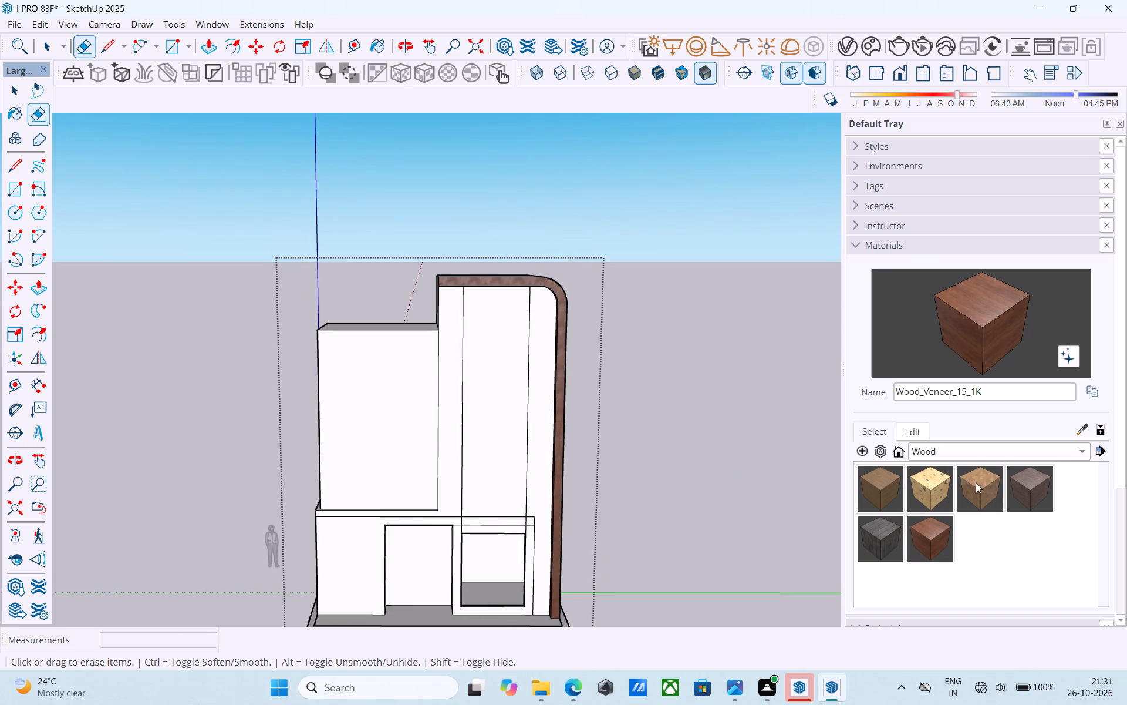
Paint the tall tower strip between the two vertical lines above the window with the gold-brown metal material Metal_10_1K.
{"action": "left_click", "coordinate": [964, 452]}
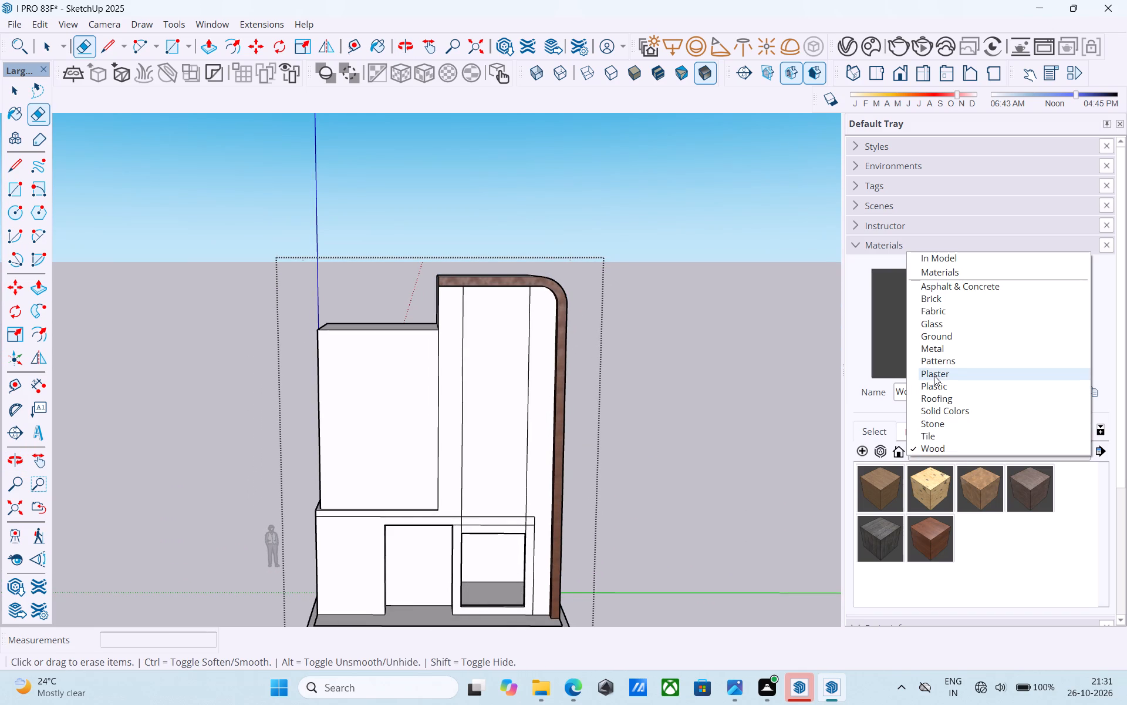
{"action": "left_click", "coordinate": [934, 351]}
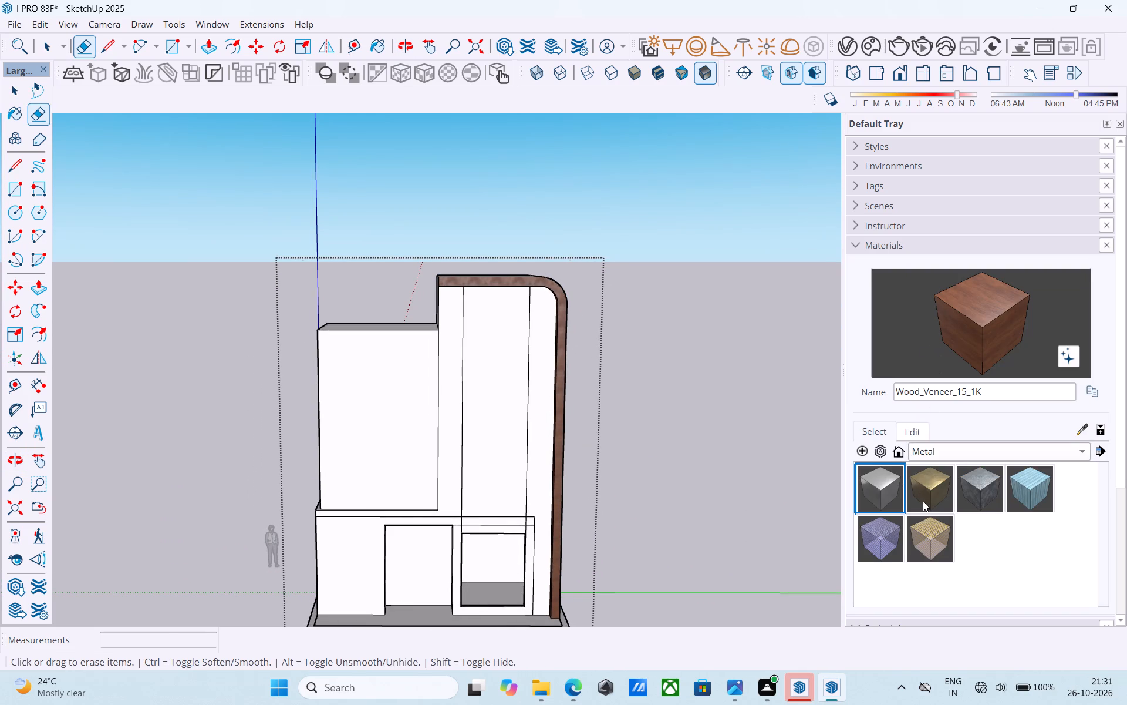
{"action": "left_click", "coordinate": [927, 485]}
{"action": "left_click", "coordinate": [517, 376]}
{"action": "middle_click_drag", "start_coordinate": [502, 440], "coordinate": [484, 462]}
{"action": "middle_click_drag", "start_coordinate": [474, 479], "coordinate": [420, 458]}
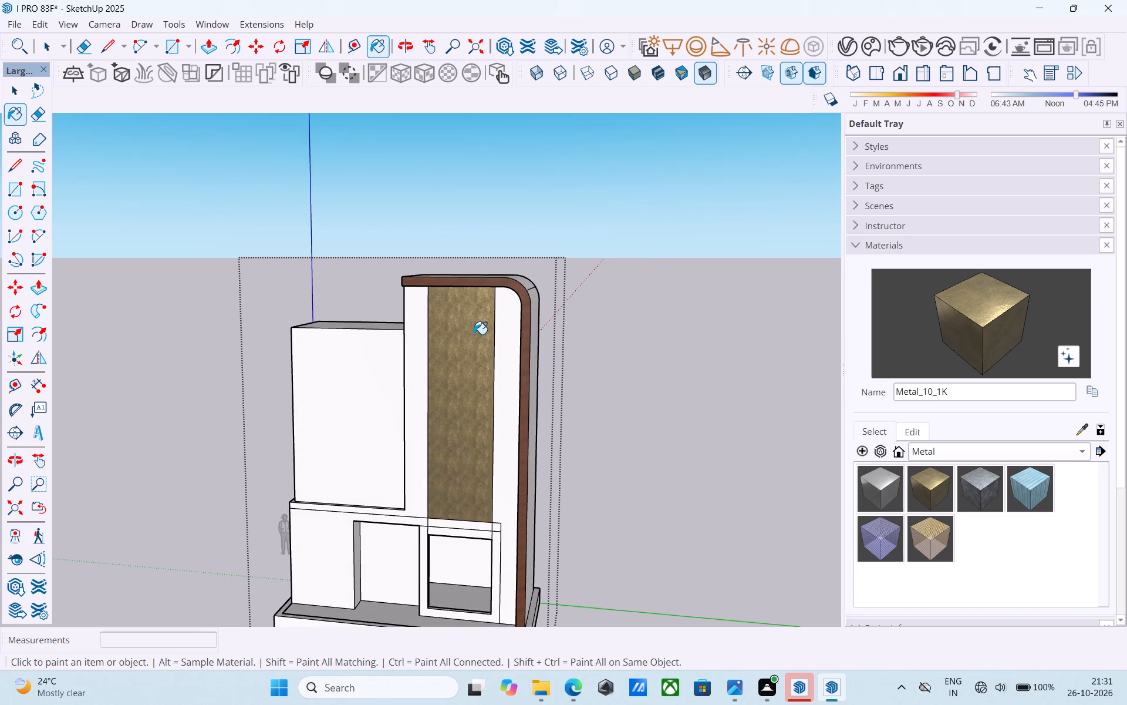
Undo the metal paint on the tall tower strip above the window.
{"action": "scroll", "coordinate": [467, 300], "scroll_direction": "up", "scroll_amount": 9}
{"action": "middle_click_drag", "start_coordinate": [472, 294], "coordinate": [482, 275]}
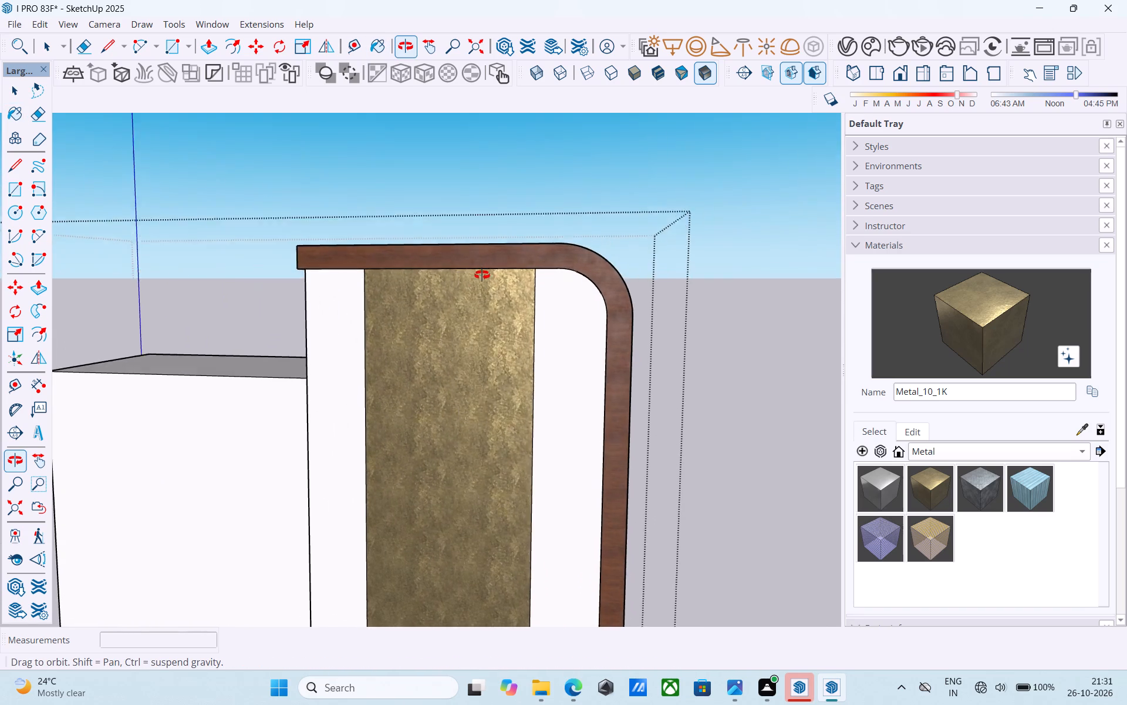
{"action": "middle_click_drag", "start_coordinate": [482, 275], "coordinate": [514, 260]}
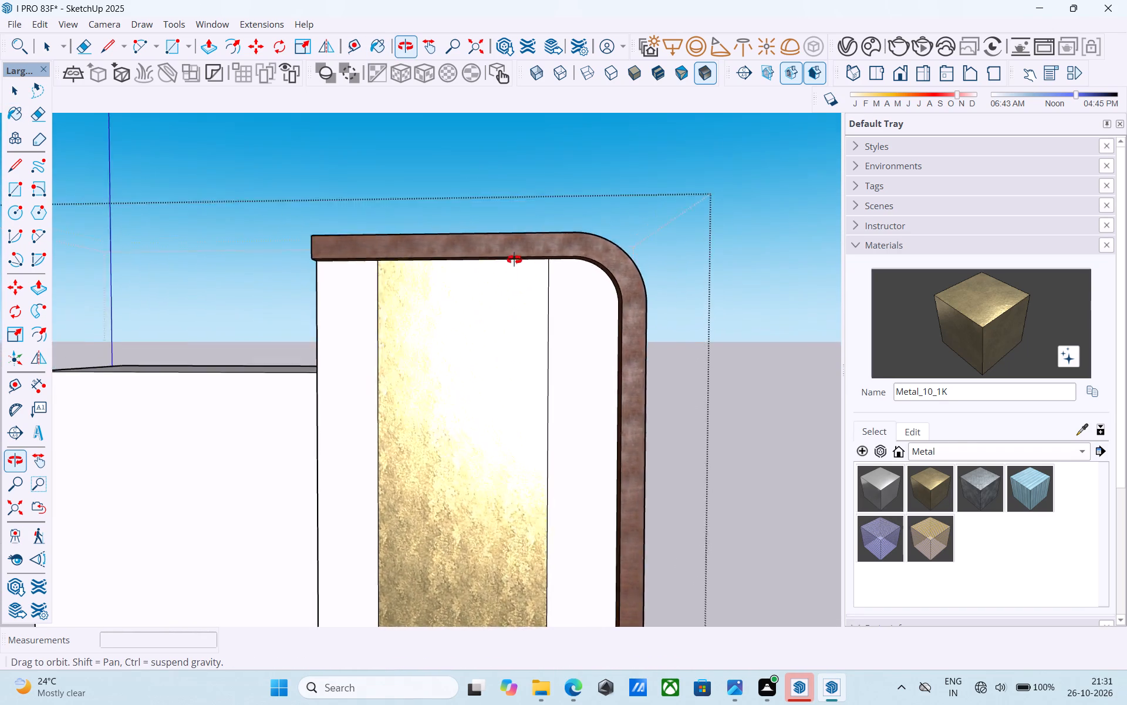
{"action": "middle_click_drag", "start_coordinate": [514, 260], "coordinate": [516, 330]}
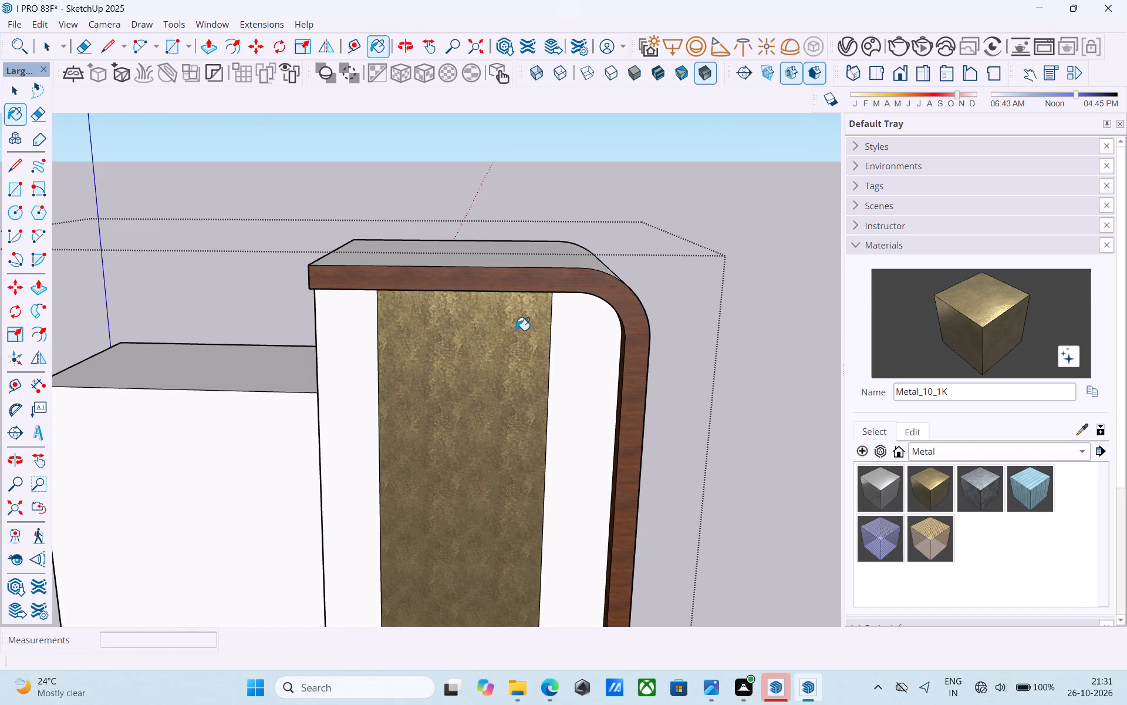
{"action": "key", "text": "ctrl+z"}
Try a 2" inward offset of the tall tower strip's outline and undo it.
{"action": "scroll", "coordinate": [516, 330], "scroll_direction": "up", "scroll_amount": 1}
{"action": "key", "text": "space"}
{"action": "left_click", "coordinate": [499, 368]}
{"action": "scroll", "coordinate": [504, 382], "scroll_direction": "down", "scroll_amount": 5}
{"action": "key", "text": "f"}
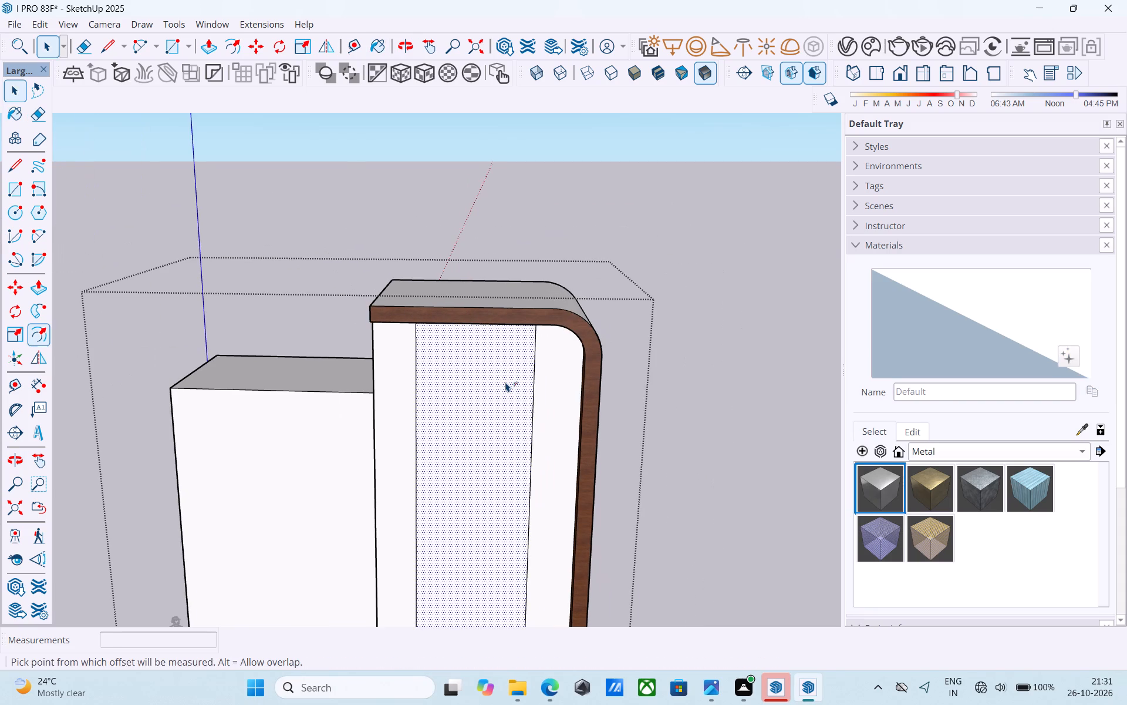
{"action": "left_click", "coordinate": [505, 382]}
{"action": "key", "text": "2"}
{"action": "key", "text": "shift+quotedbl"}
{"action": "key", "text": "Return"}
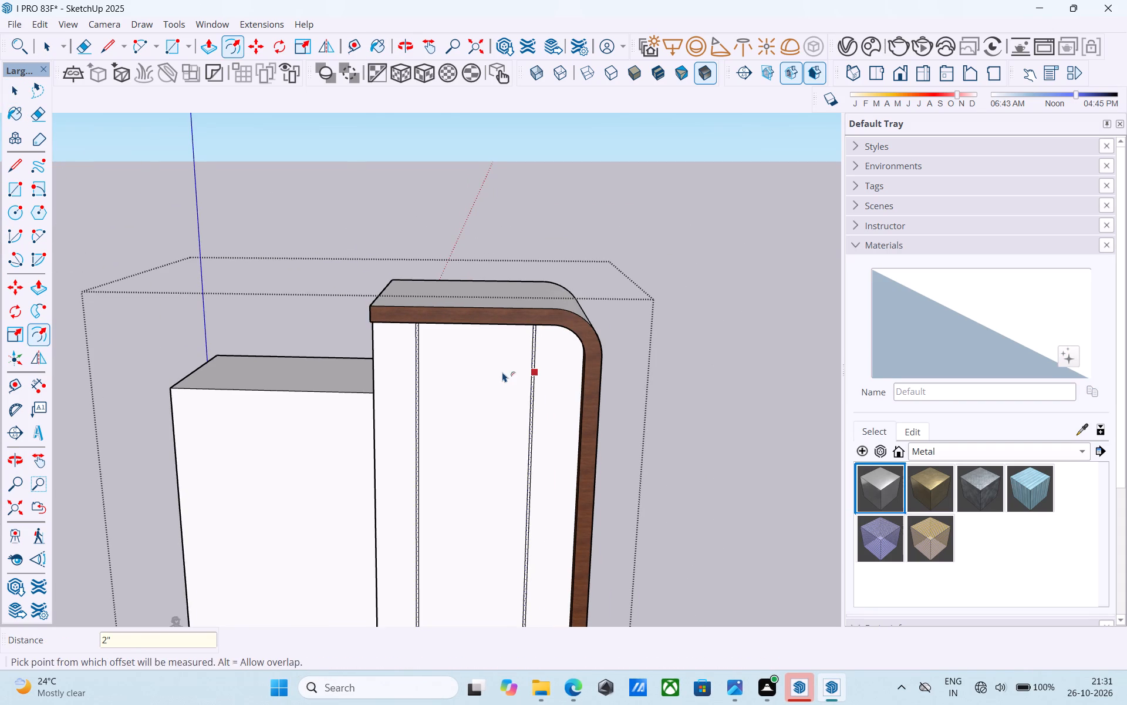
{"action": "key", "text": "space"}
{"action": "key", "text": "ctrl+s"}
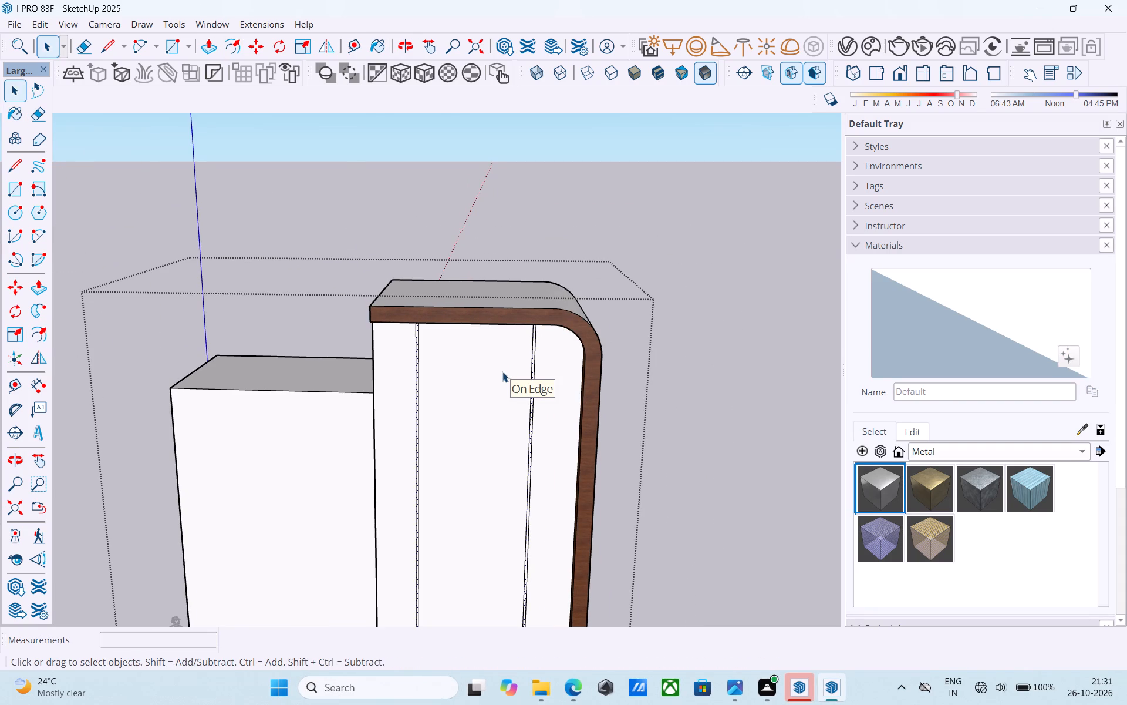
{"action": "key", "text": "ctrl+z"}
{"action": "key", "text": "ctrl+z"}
Offset the outline of the tall tower strip above the window inward by 3".
{"action": "left_click", "coordinate": [498, 375]}
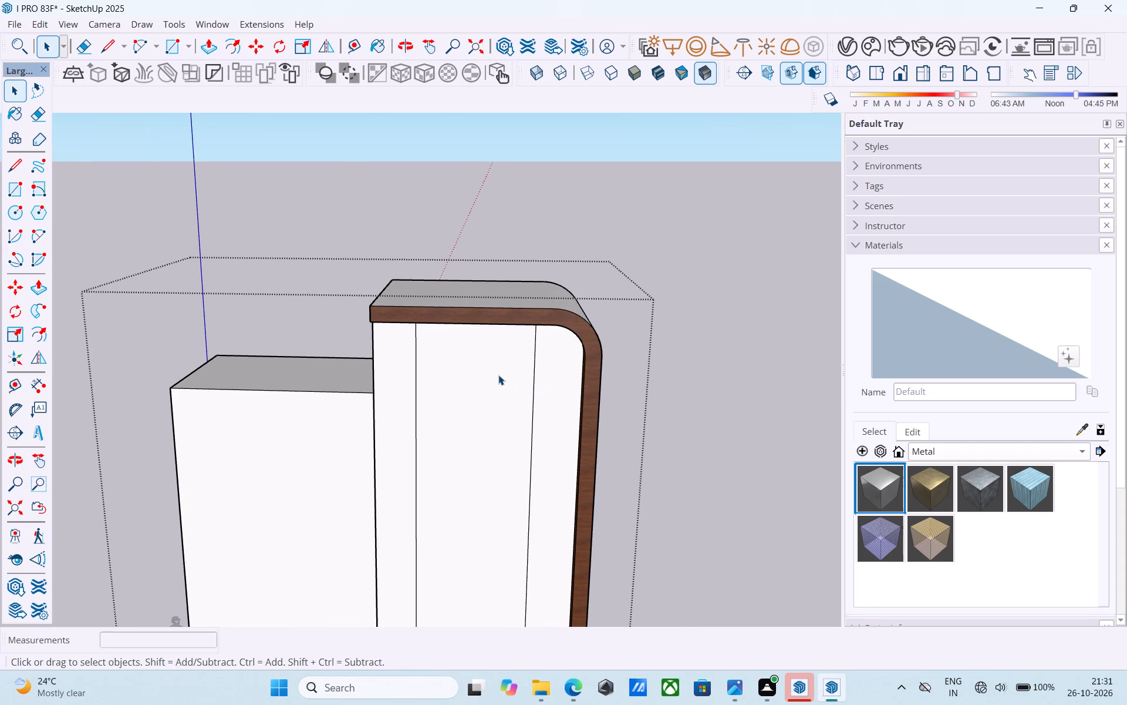
{"action": "key", "text": "f"}
{"action": "left_click", "coordinate": [498, 377]}
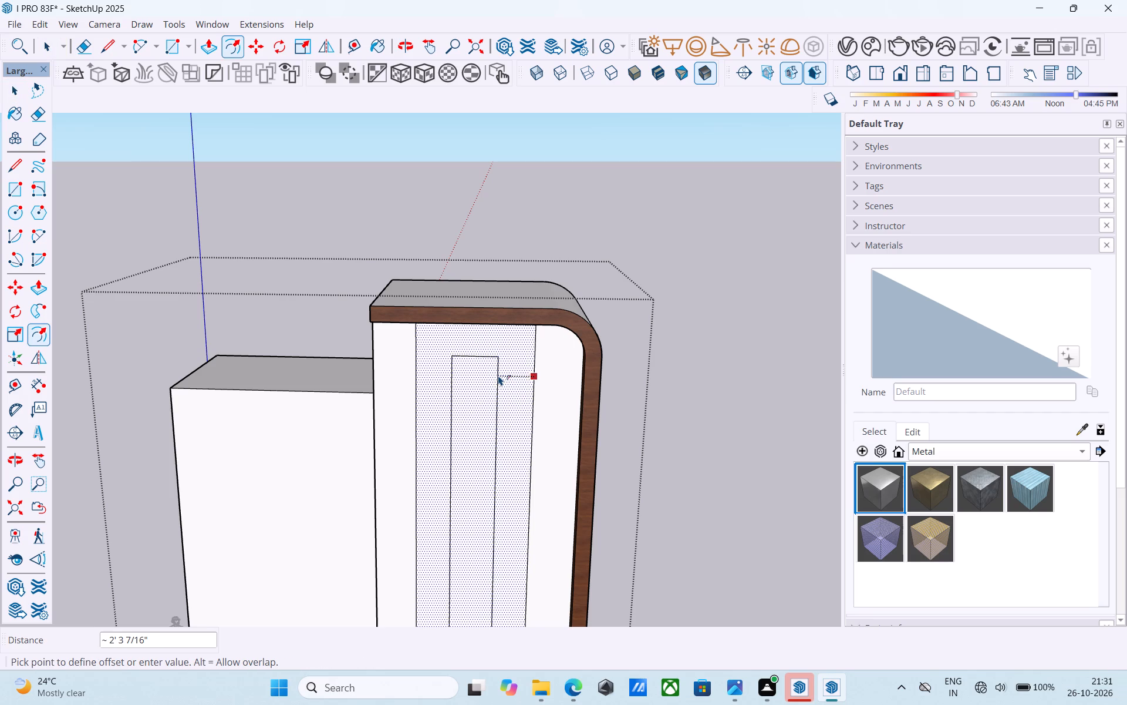
{"action": "key", "text": "3"}
{"action": "key", "text": "shift+quotedbl"}
{"action": "key", "text": "Return"}
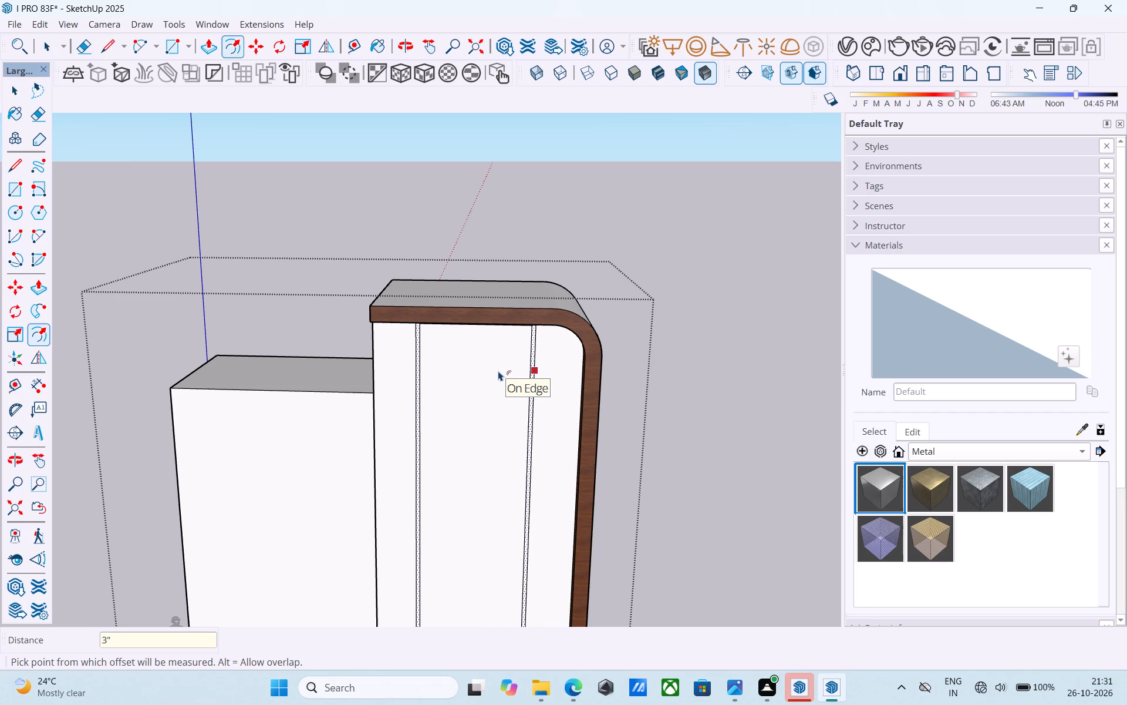
{"action": "key", "text": "space"}
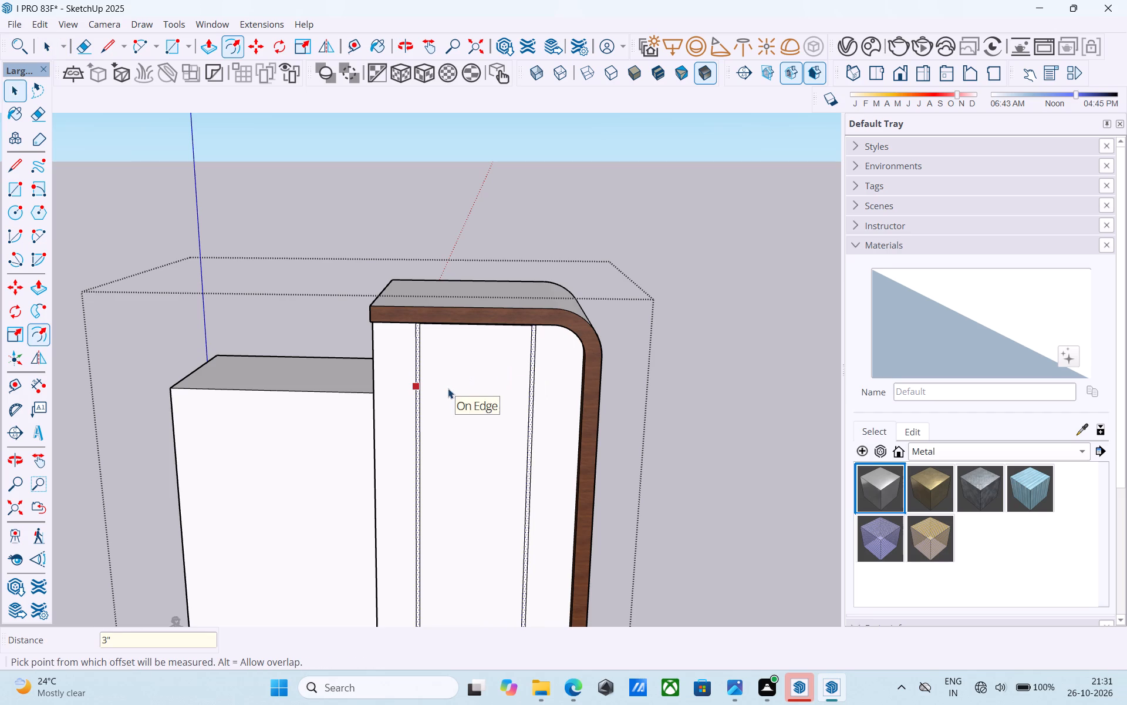
Save the model and paint the inner panel of the tower strip with the gold-brown metal material Metal_10_1K.
{"action": "left_click", "coordinate": [448, 388]}
{"action": "key", "text": "ctrl+s"}
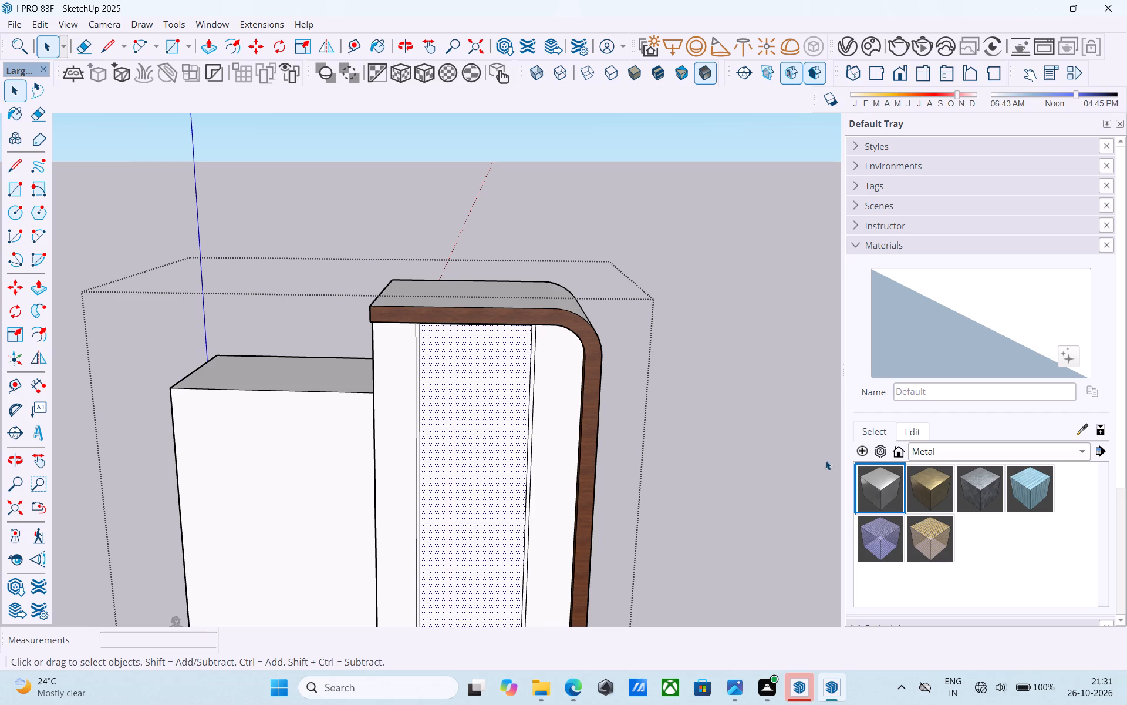
{"action": "left_click", "coordinate": [917, 484]}
{"action": "left_click", "coordinate": [509, 447]}
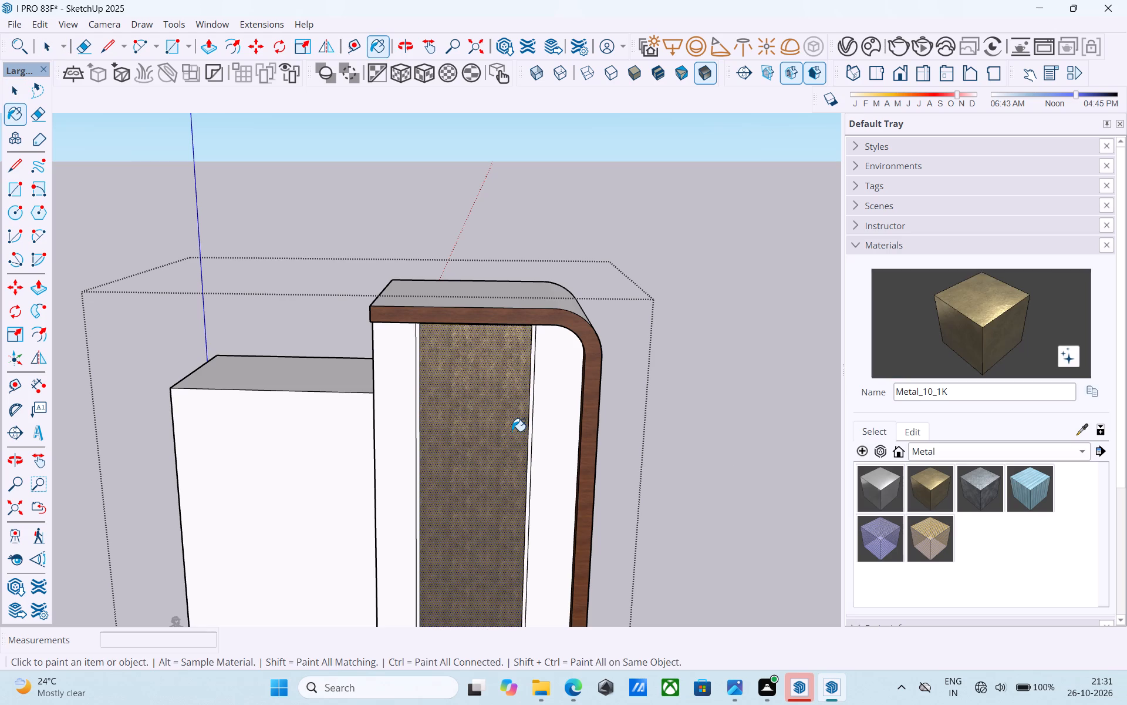
Examine the bordered metal panel on the tower from the front and from slightly above.
{"action": "scroll", "coordinate": [512, 431], "scroll_direction": "down", "scroll_amount": 1}
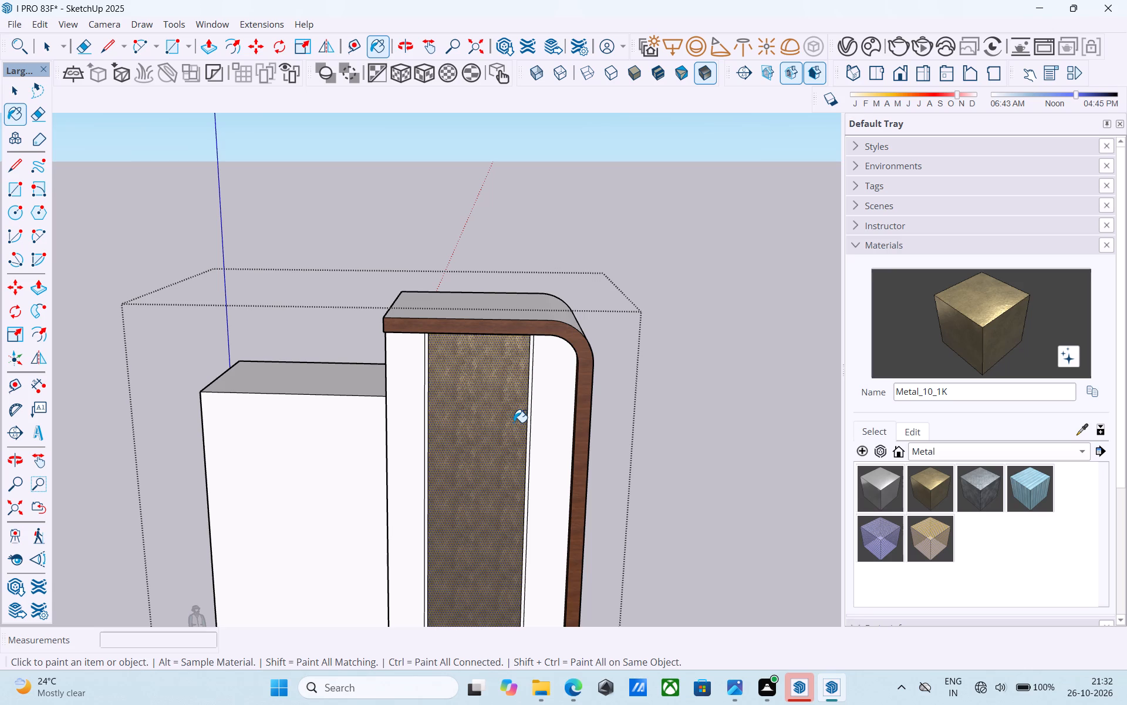
{"action": "scroll", "coordinate": [514, 422], "scroll_direction": "down", "scroll_amount": 2}
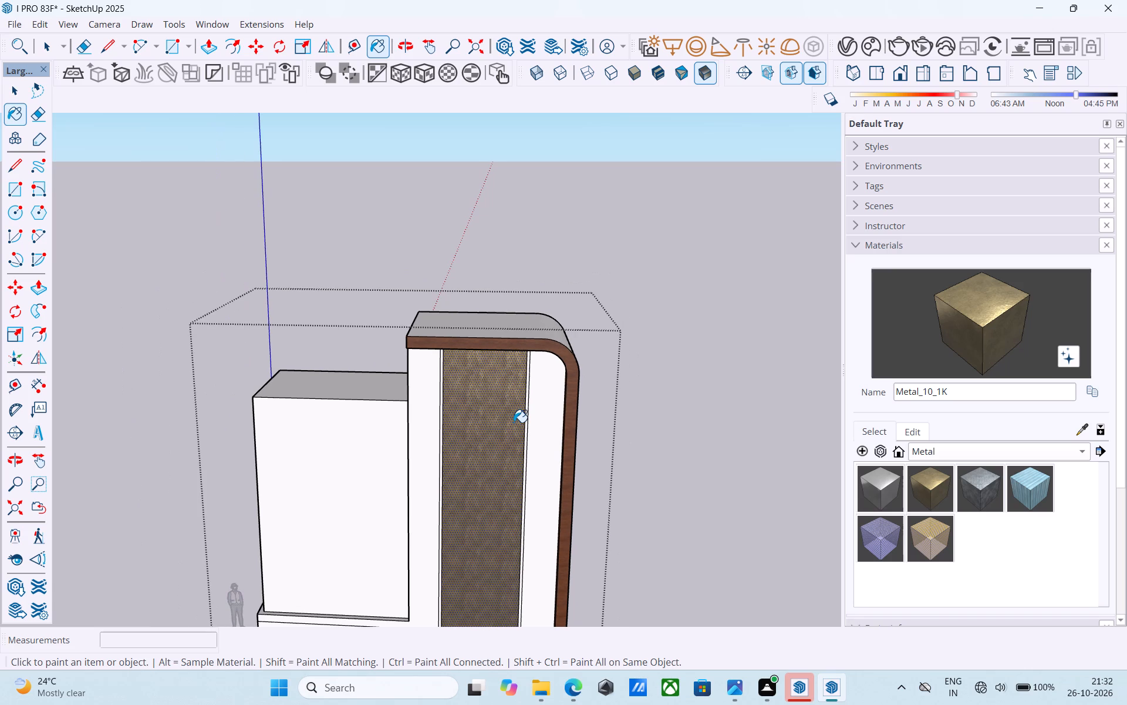
{"action": "scroll", "coordinate": [514, 422], "scroll_direction": "down", "scroll_amount": 5}
{"action": "middle_click_drag", "start_coordinate": [473, 486], "coordinate": [479, 462]}
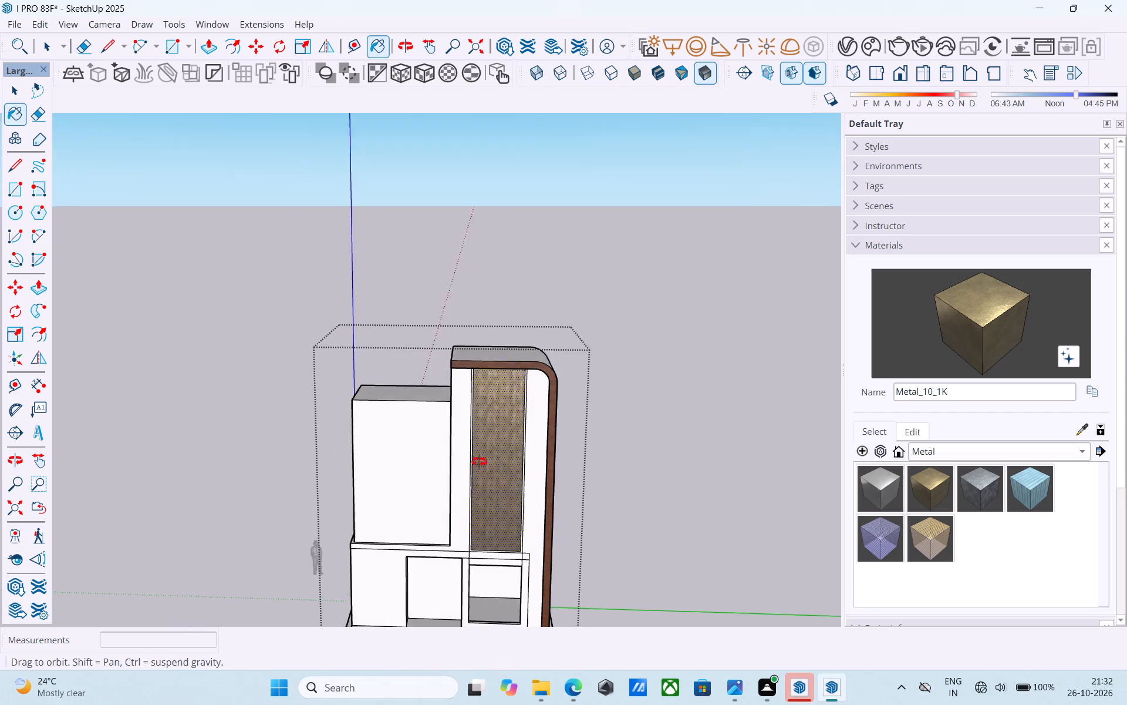
{"action": "middle_click_drag", "start_coordinate": [479, 462], "coordinate": [458, 405]}
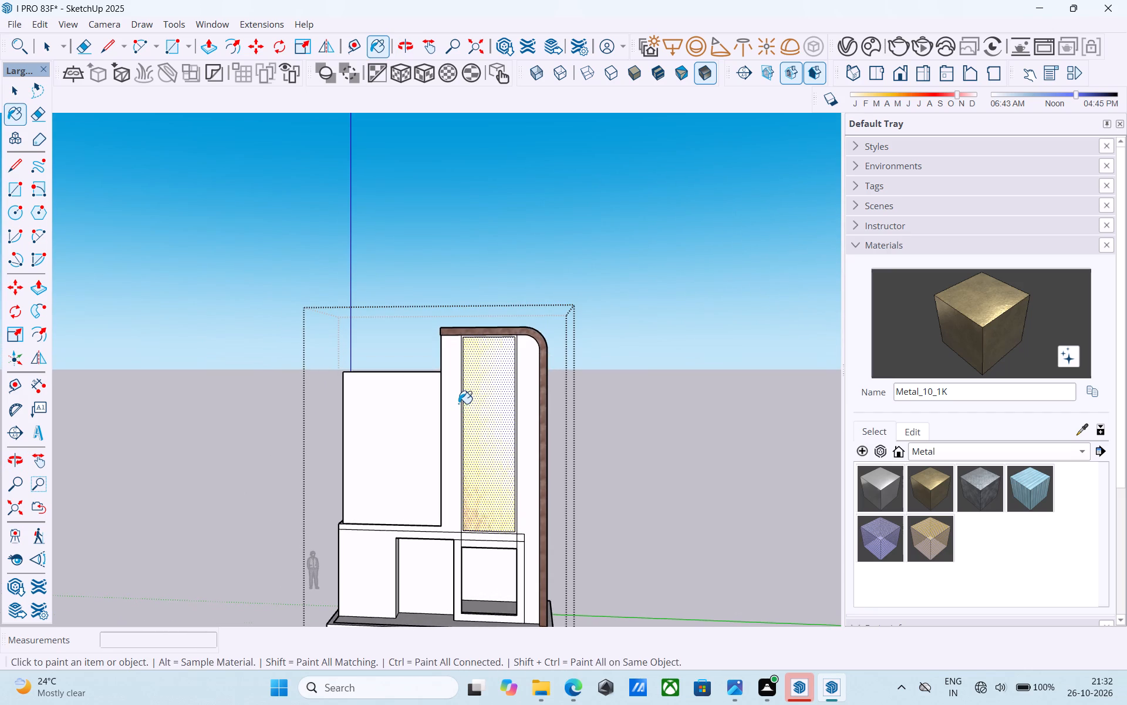
{"action": "scroll", "coordinate": [458, 404], "scroll_direction": "up", "scroll_amount": 5}
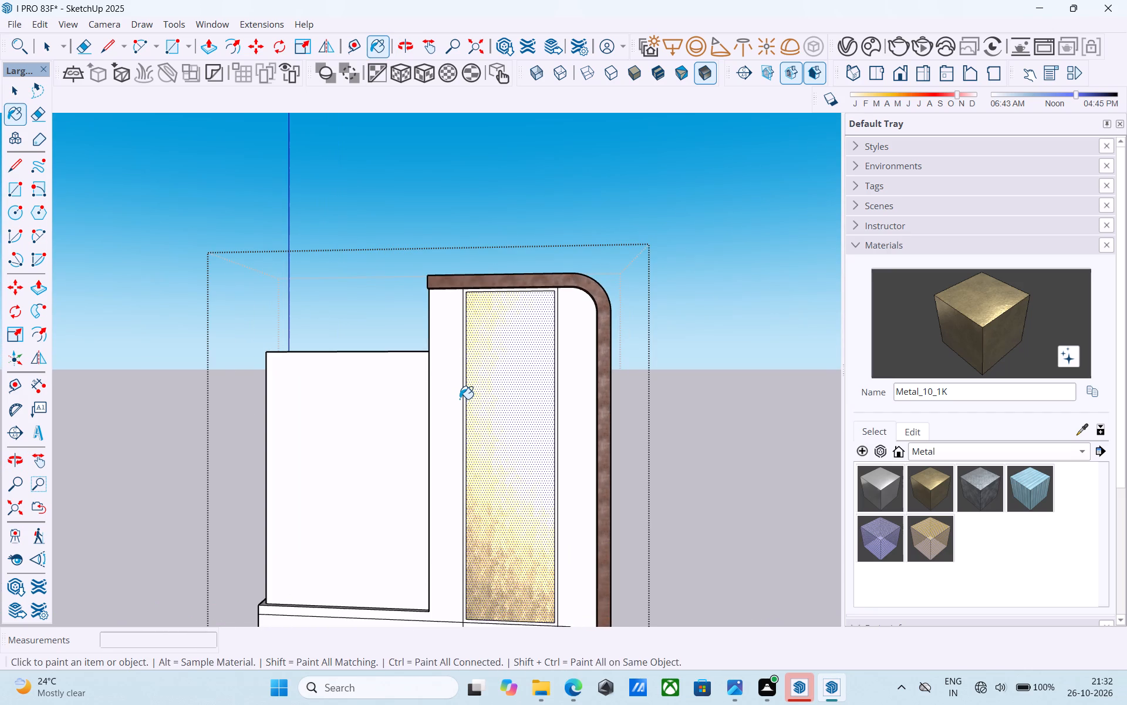
{"action": "scroll", "coordinate": [460, 399], "scroll_direction": "down", "scroll_amount": 4}
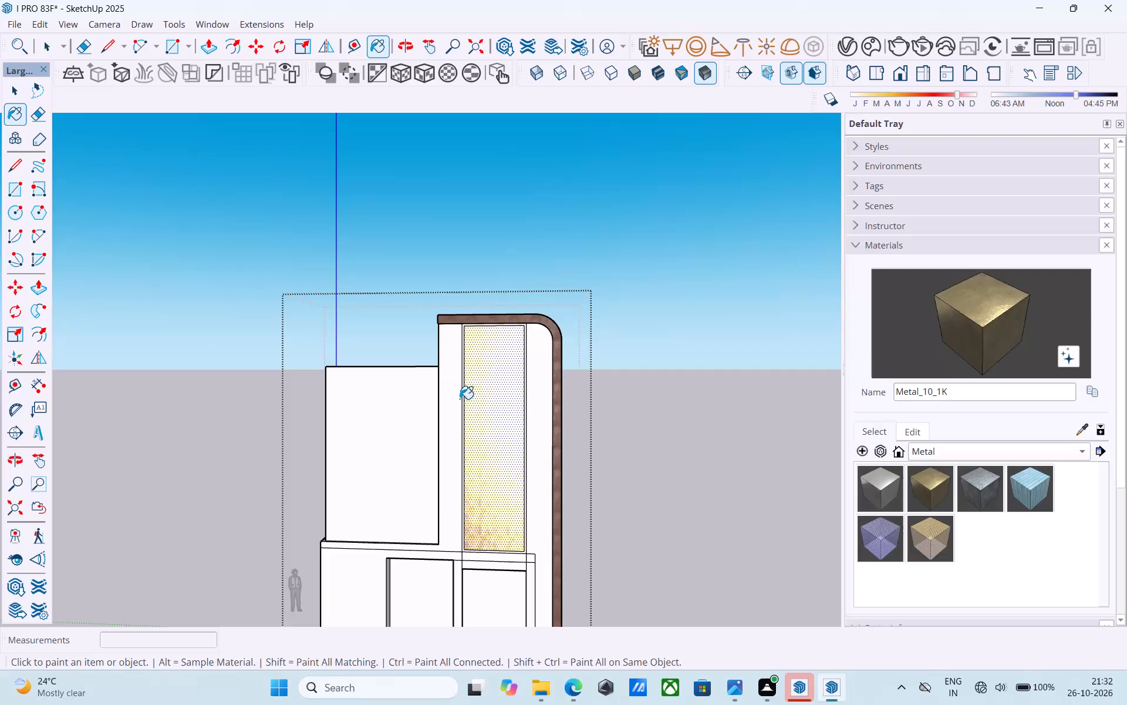
{"action": "middle_click_drag", "start_coordinate": [487, 389], "coordinate": [480, 459]}
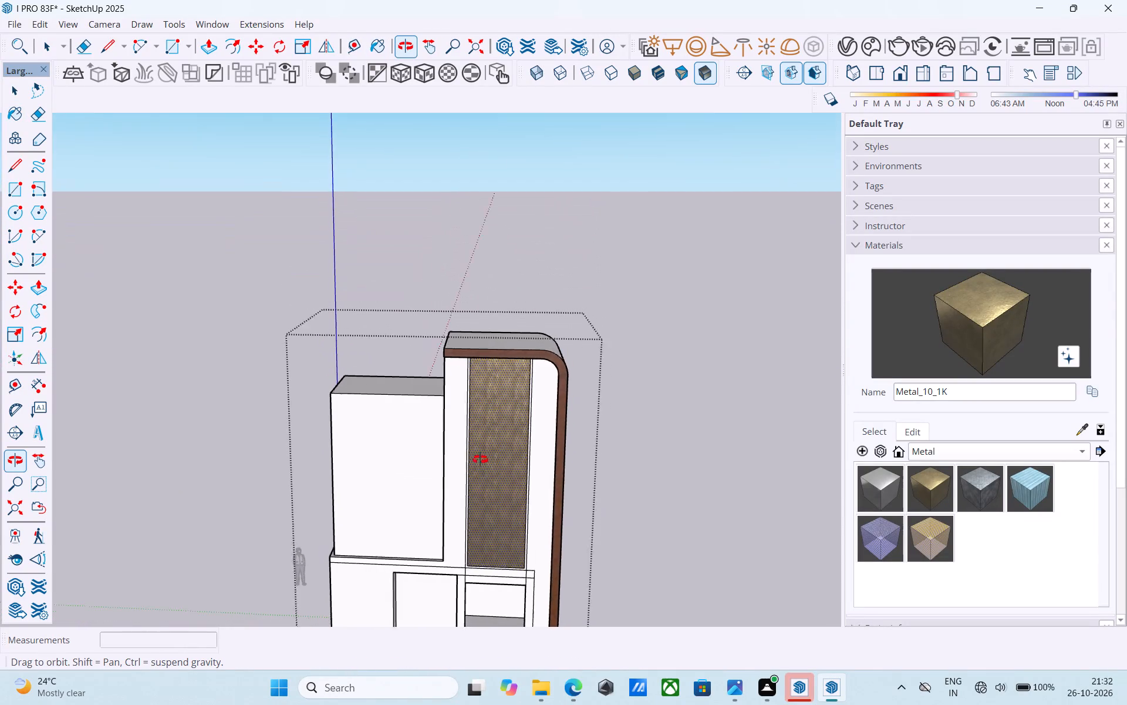
{"action": "middle_click_drag", "start_coordinate": [480, 459], "coordinate": [386, 488]}
Copy the metal panel's top edge 26' 3" straight down onto the panel's bottom edge.
{"action": "scroll", "coordinate": [443, 412], "scroll_direction": "up", "scroll_amount": 10}
{"action": "key", "text": "space"}
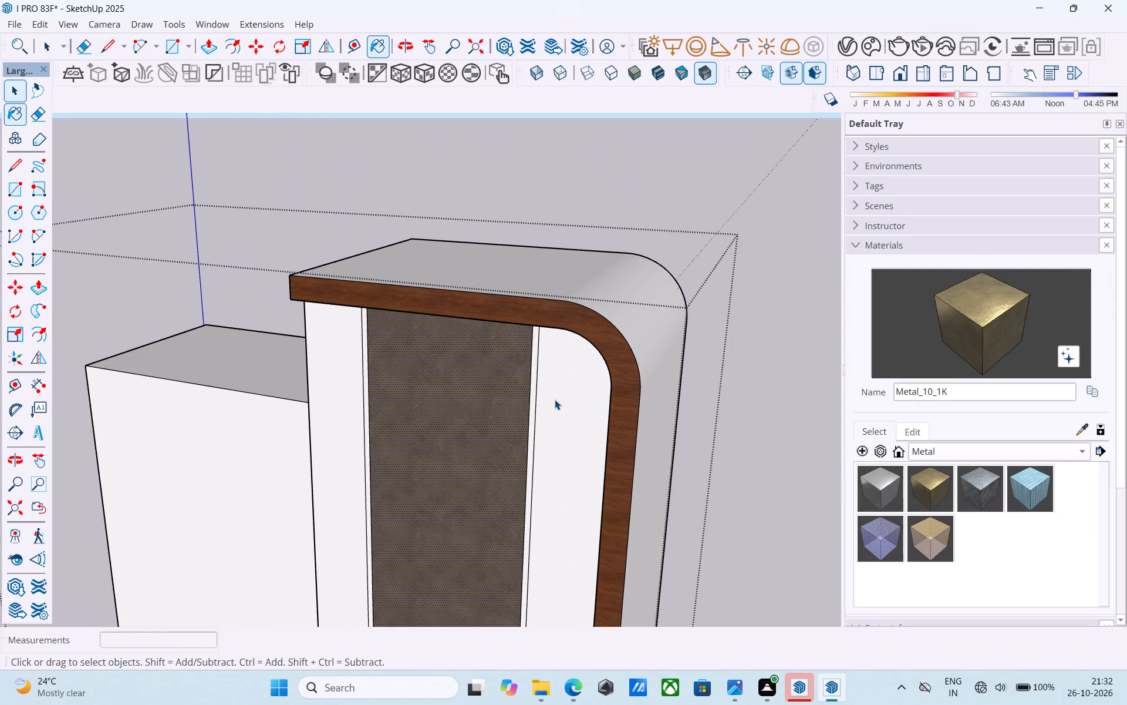
{"action": "left_click", "coordinate": [555, 399]}
{"action": "middle_click_drag", "start_coordinate": [522, 397], "coordinate": [516, 307]}
{"action": "scroll", "coordinate": [515, 306], "scroll_direction": "up", "scroll_amount": 2}
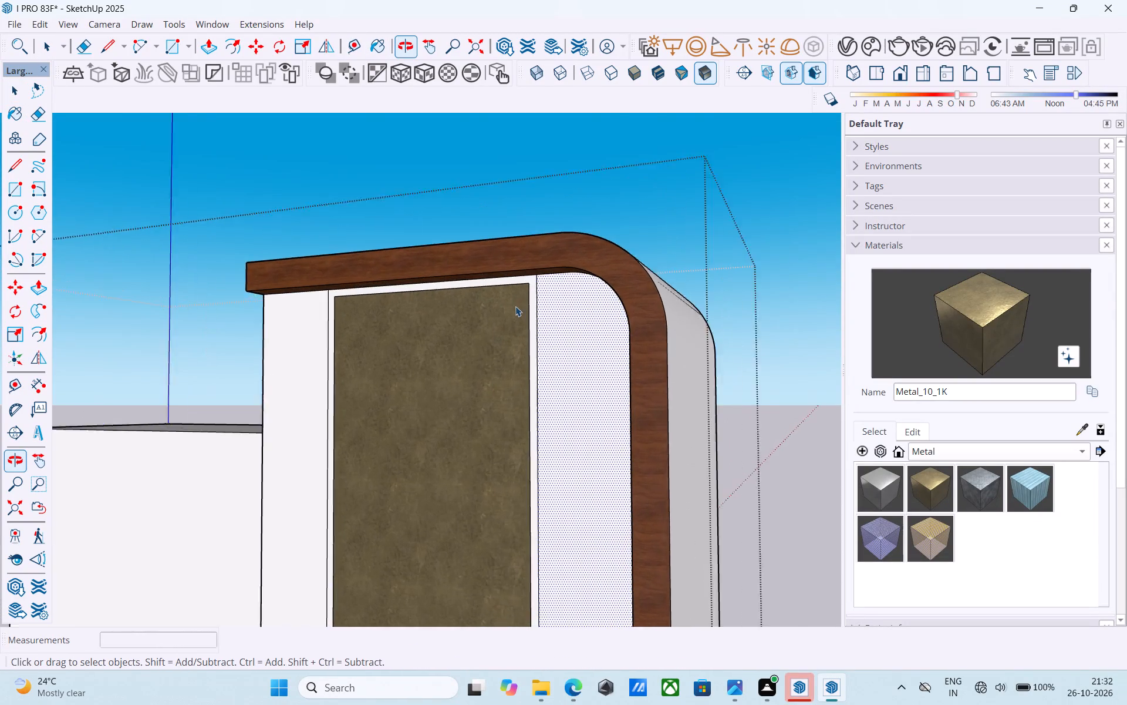
{"action": "scroll", "coordinate": [515, 306], "scroll_direction": "up", "scroll_amount": 6}
{"action": "left_click", "coordinate": [521, 273]}
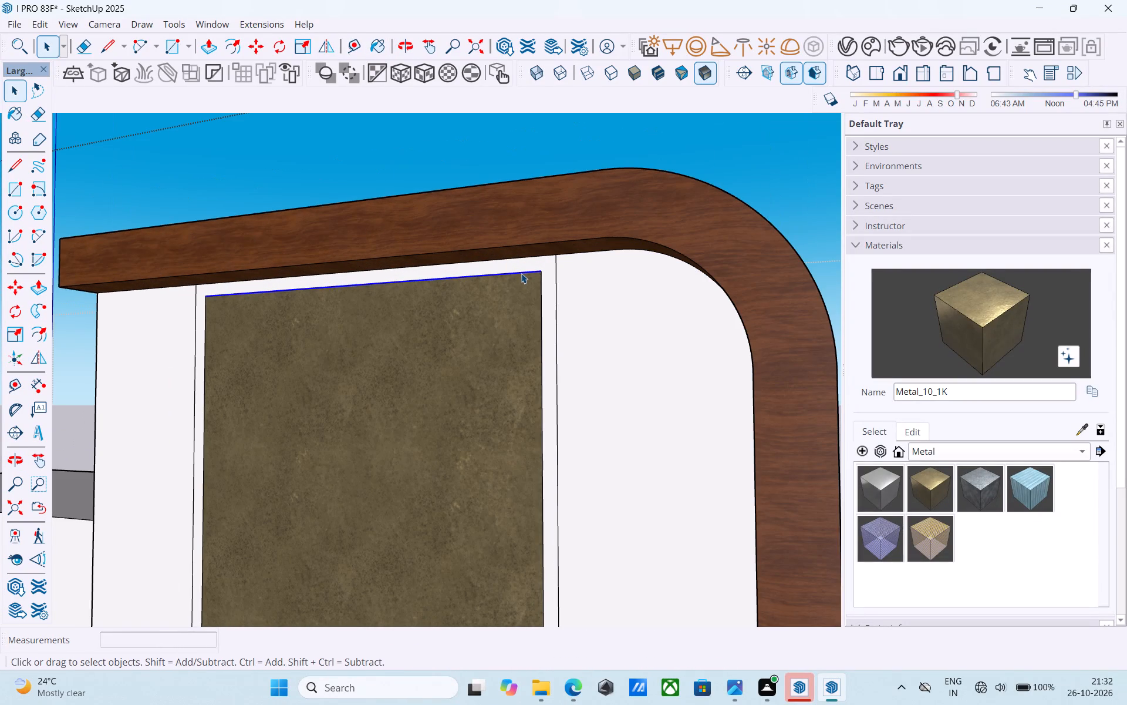
{"action": "key", "text": "m"}
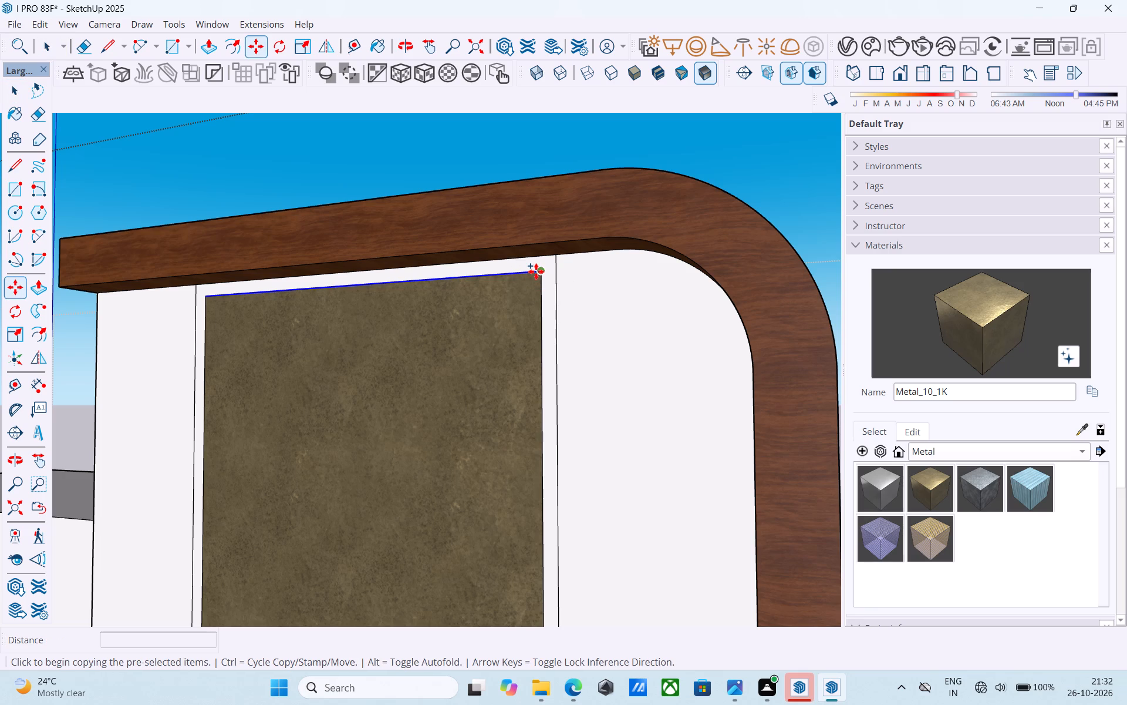
{"action": "left_click", "coordinate": [536, 271]}
{"action": "scroll", "coordinate": [534, 271], "scroll_direction": "down", "scroll_amount": 4}
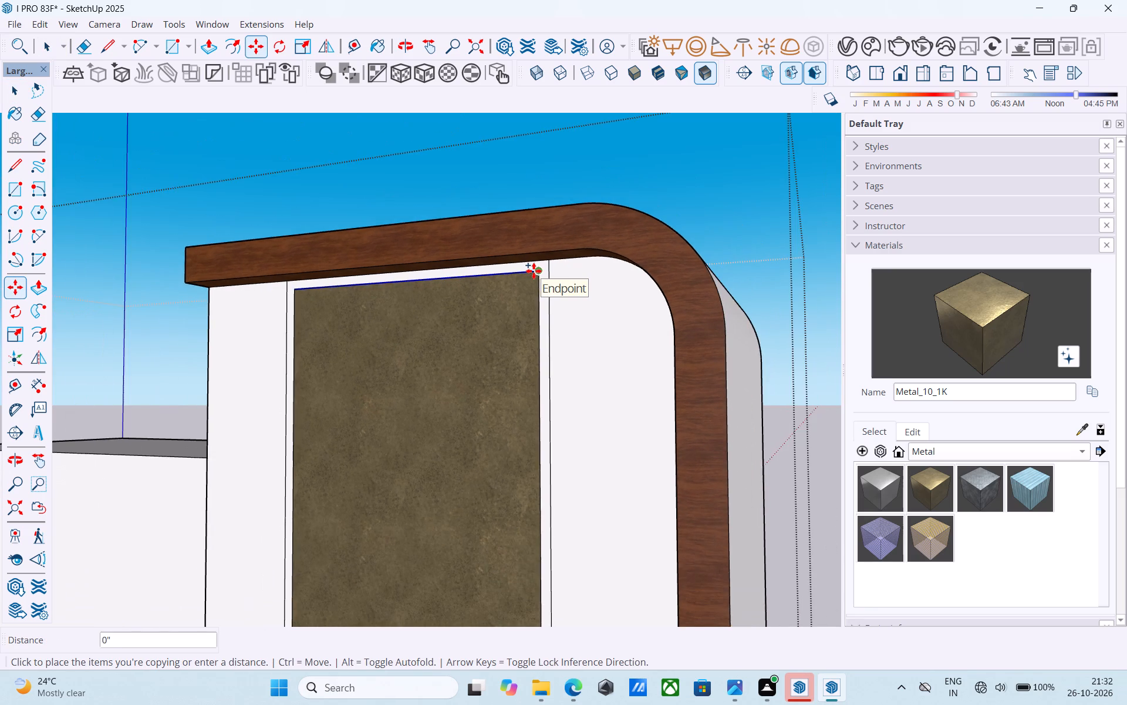
{"action": "scroll", "coordinate": [531, 271], "scroll_direction": "down", "scroll_amount": 18}
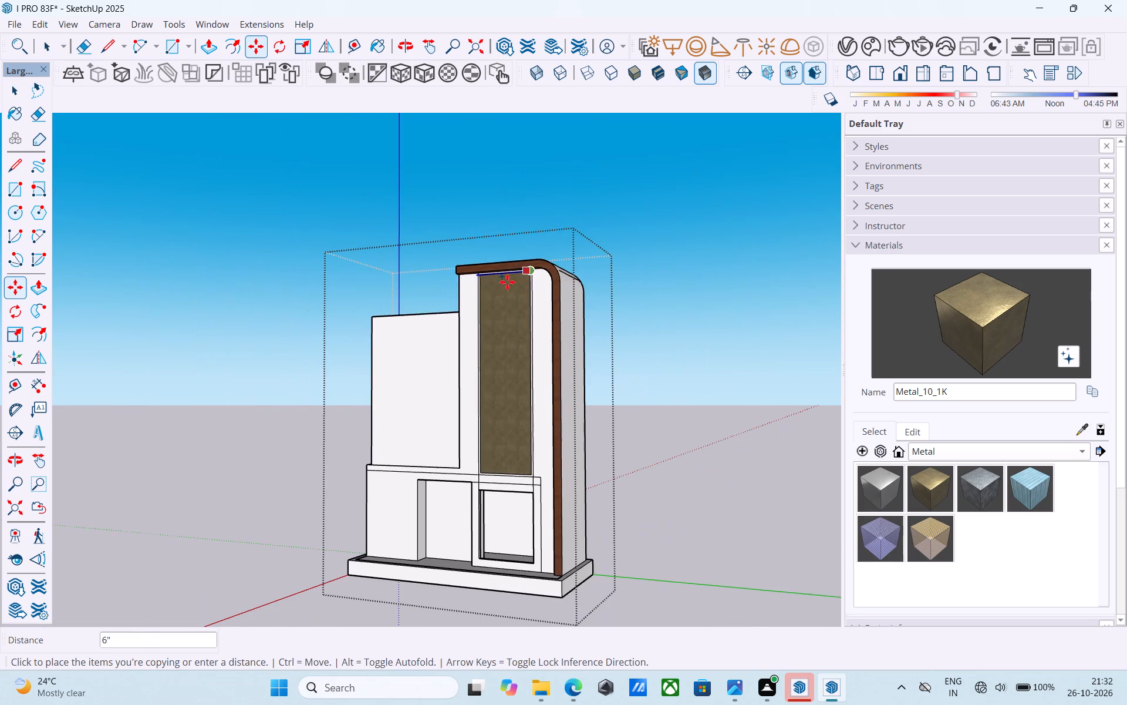
{"action": "scroll", "coordinate": [512, 352], "scroll_direction": "down", "scroll_amount": 4}
{"action": "middle_click_drag", "start_coordinate": [512, 352], "coordinate": [514, 356]}
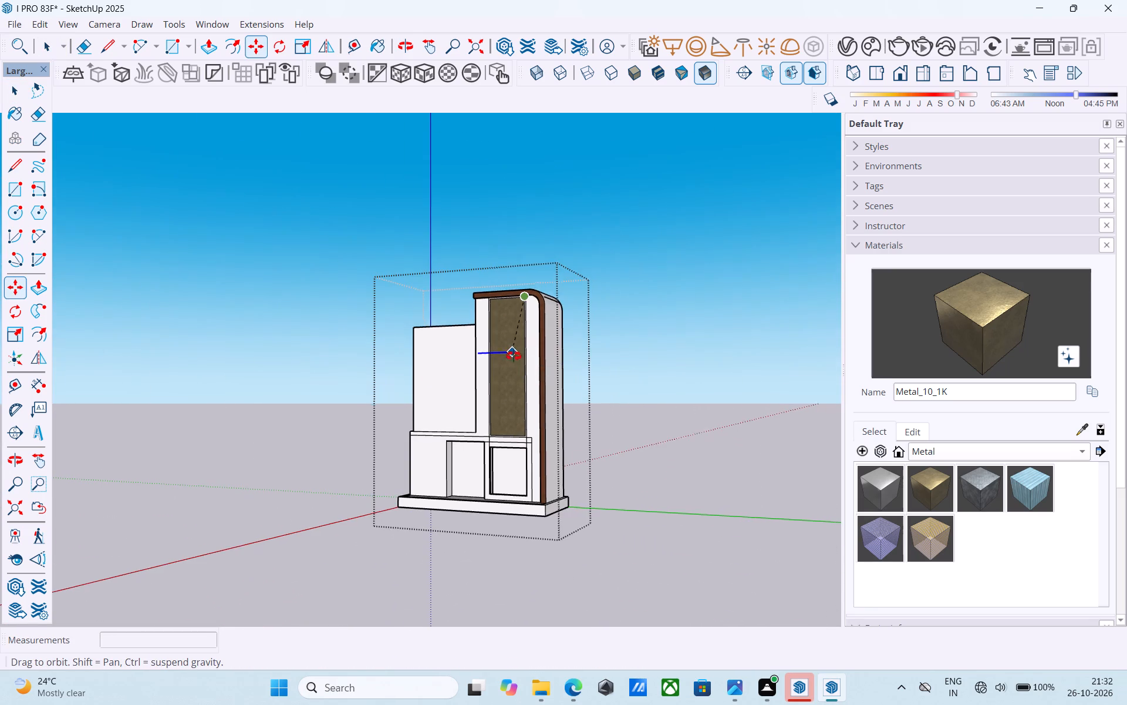
{"action": "middle_click_drag", "start_coordinate": [514, 356], "coordinate": [550, 439]}
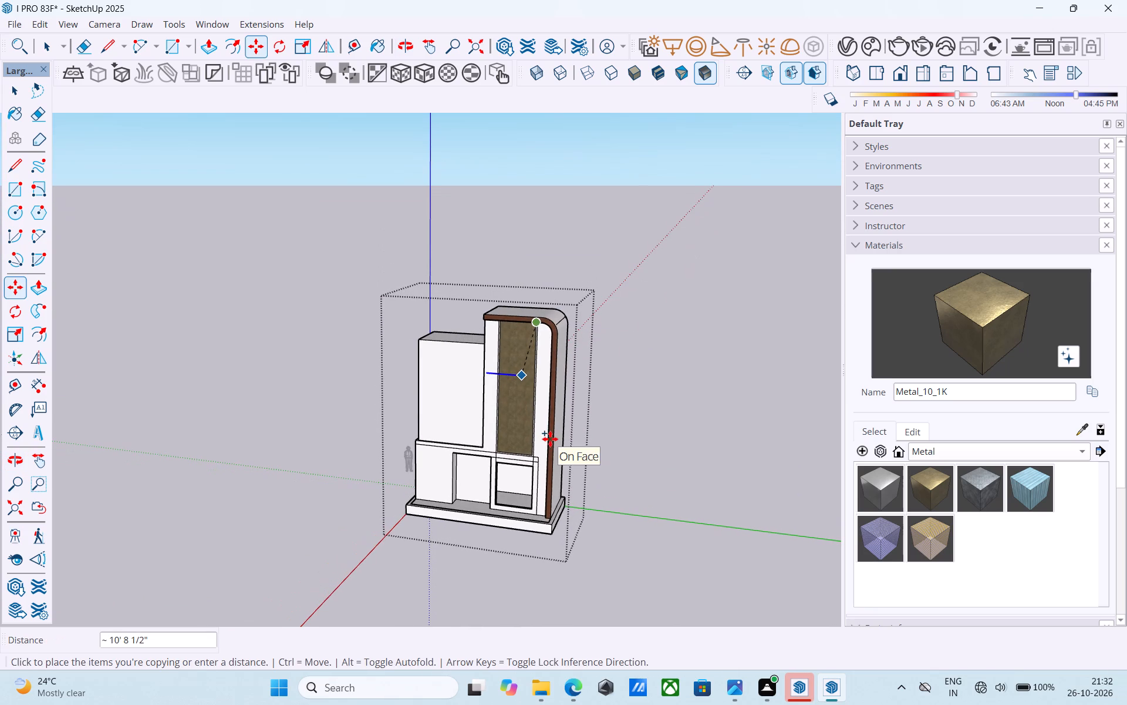
{"action": "middle_click_drag", "start_coordinate": [548, 444], "coordinate": [544, 490]}
{"action": "scroll", "coordinate": [519, 496], "scroll_direction": "up", "scroll_amount": 7}
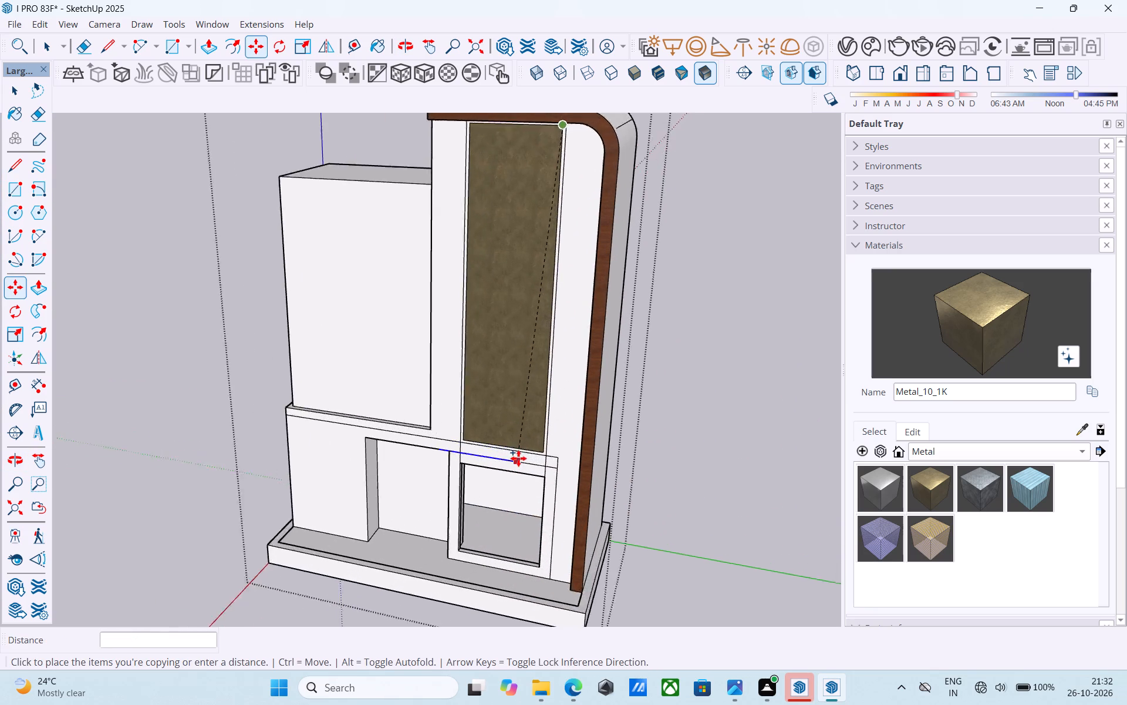
{"action": "scroll", "coordinate": [518, 458], "scroll_direction": "up", "scroll_amount": 12}
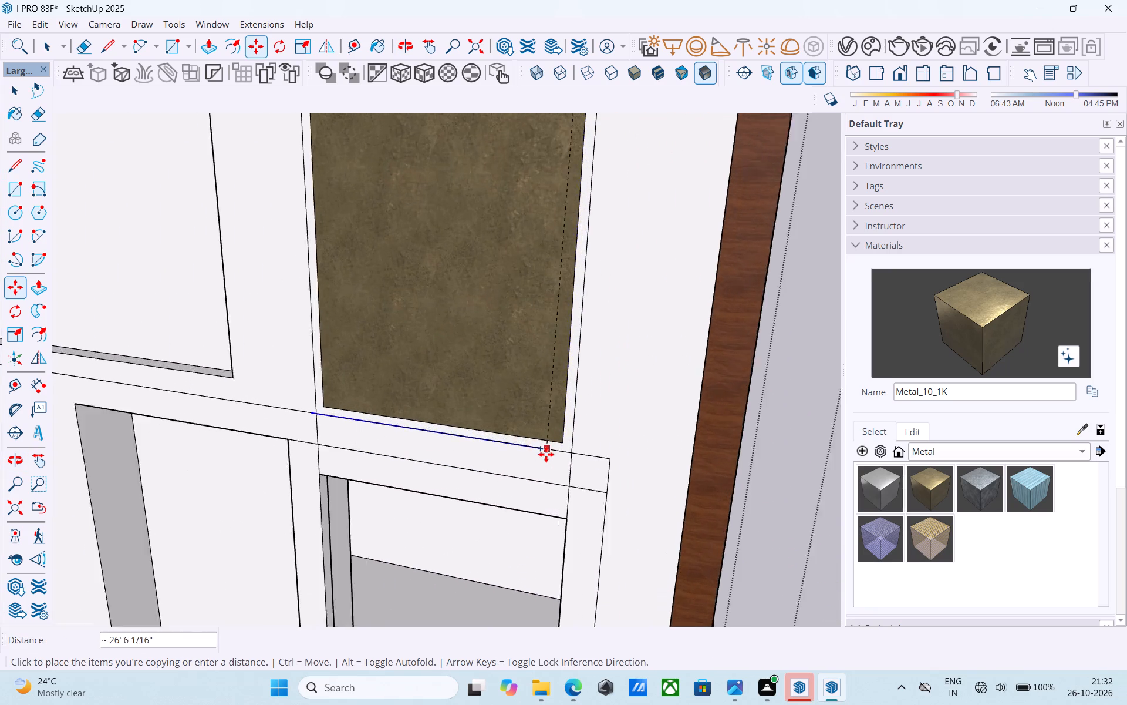
{"action": "scroll", "coordinate": [546, 454], "scroll_direction": "up", "scroll_amount": 5}
{"action": "left_click", "coordinate": [572, 437]}
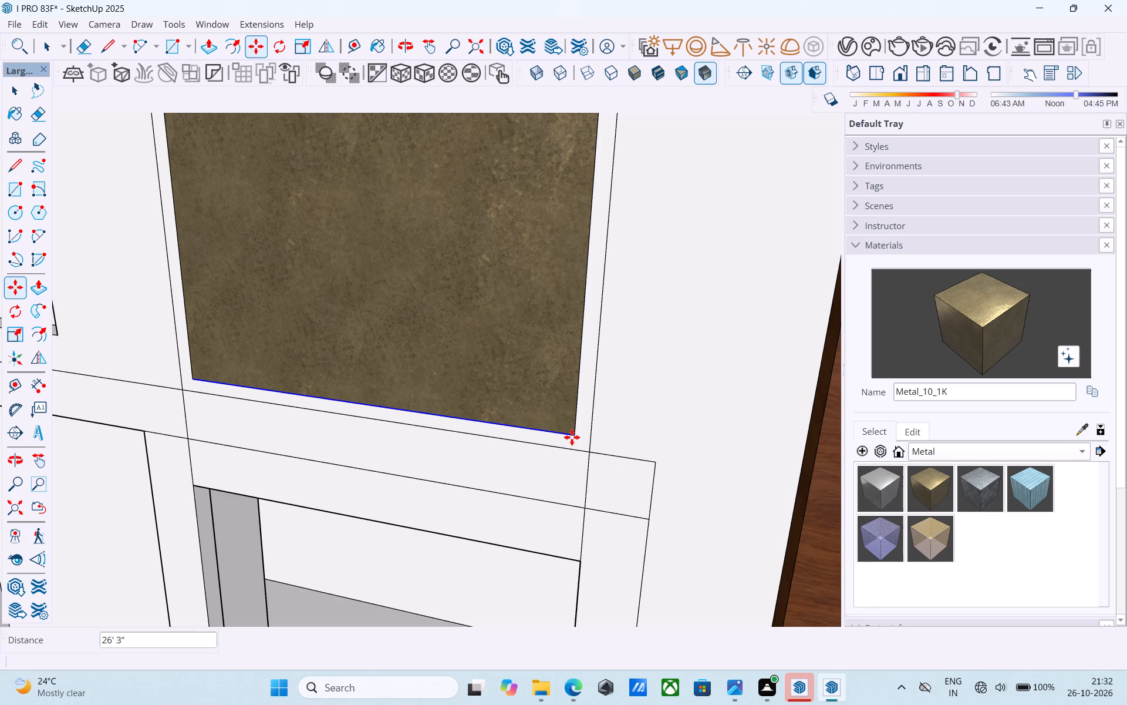
Divide the copied edge's distance into 40 equal spaces to fill the metal panel with evenly spaced horizontal lines.
{"action": "key", "text": "slash"}
{"action": "type", "text": "40"}
{"action": "key", "text": "Return"}
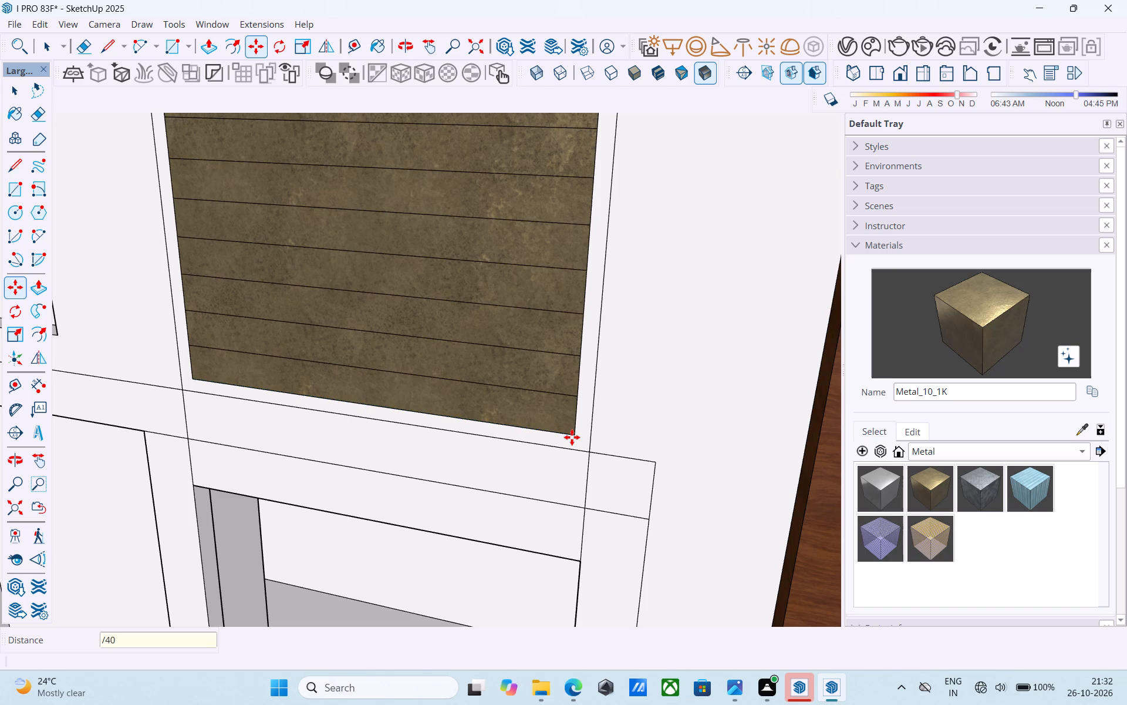
{"action": "scroll", "coordinate": [497, 441], "scroll_direction": "down", "scroll_amount": 20}
{"action": "scroll", "coordinate": [497, 441], "scroll_direction": "down", "scroll_amount": 2}
{"action": "middle_click_drag", "start_coordinate": [464, 476], "coordinate": [465, 474]}
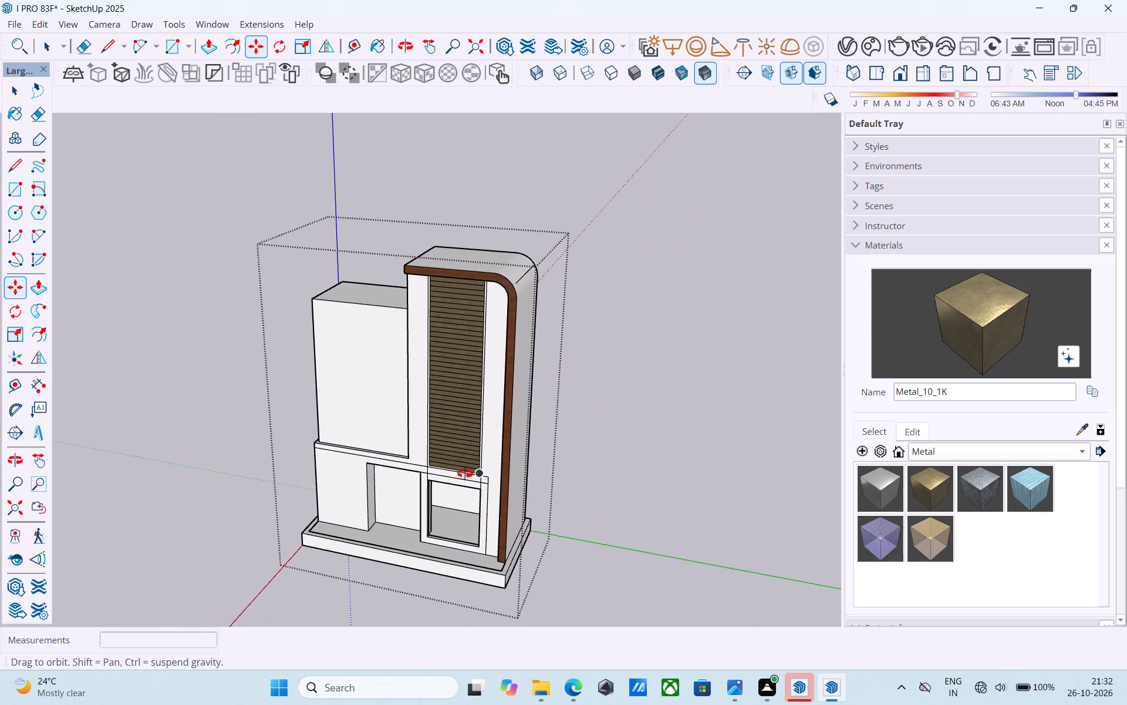
{"action": "middle_click_drag", "start_coordinate": [465, 474], "coordinate": [496, 437]}
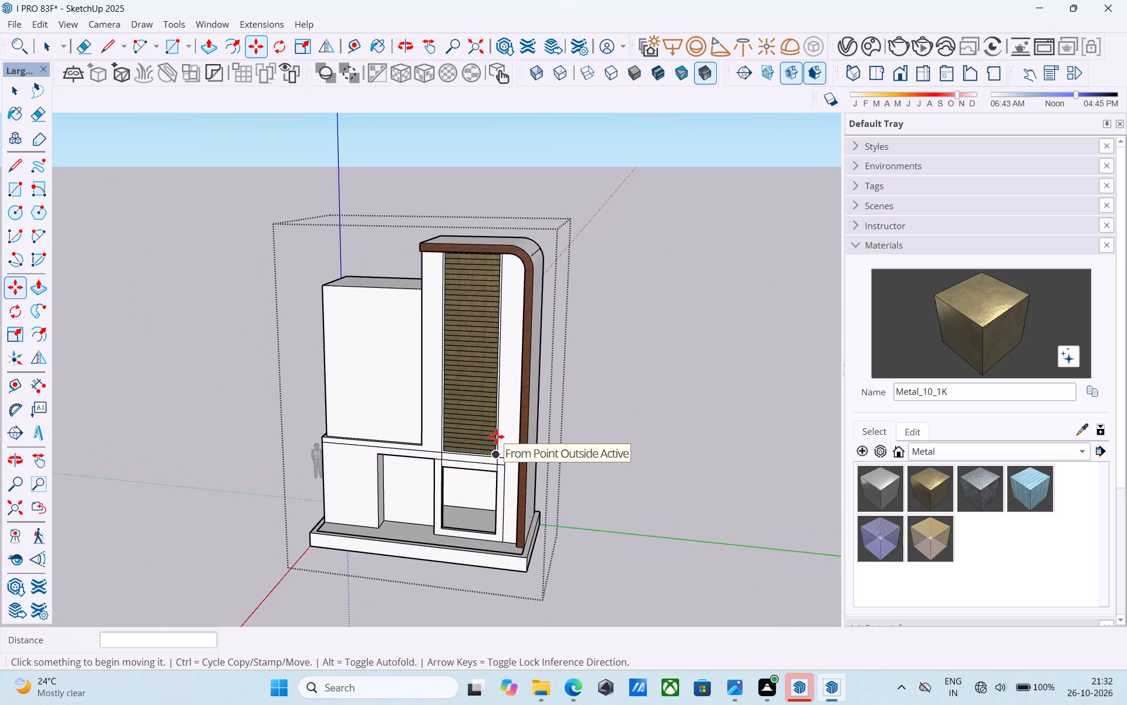
Copy the metal panel's right outer border edge 7' 6" across onto the left outer border edge.
{"action": "middle_click", "coordinate": [496, 437]}
{"action": "scroll", "coordinate": [497, 437], "scroll_direction": "up", "scroll_amount": 6}
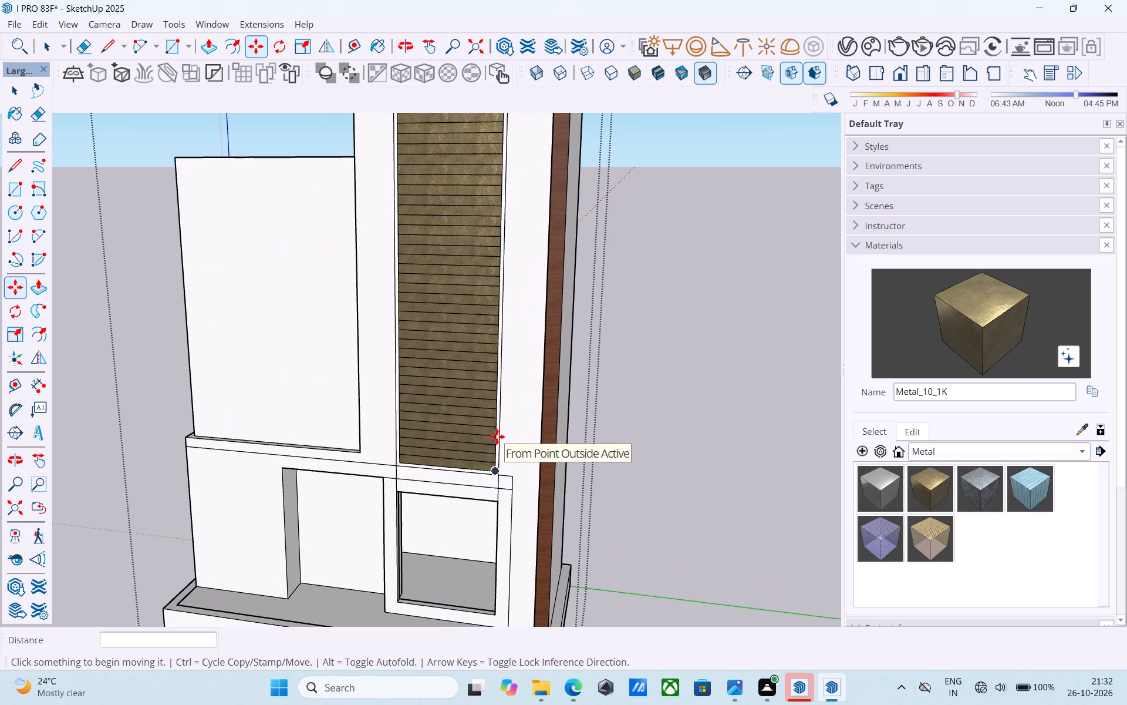
{"action": "scroll", "coordinate": [507, 473], "scroll_direction": "up", "scroll_amount": 12}
{"action": "scroll", "coordinate": [499, 470], "scroll_direction": "down", "scroll_amount": 5}
{"action": "middle_click_drag", "start_coordinate": [500, 474], "coordinate": [545, 537]}
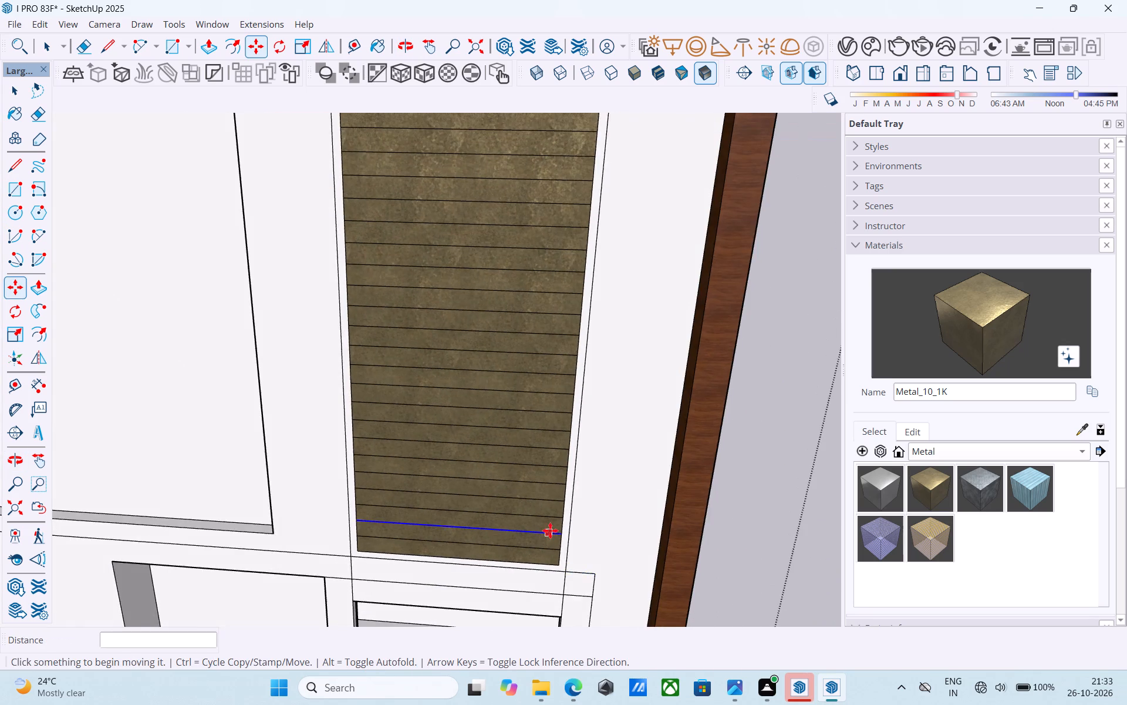
{"action": "scroll", "coordinate": [550, 531], "scroll_direction": "down", "scroll_amount": 10}
{"action": "middle_click_drag", "start_coordinate": [552, 527], "coordinate": [541, 418]}
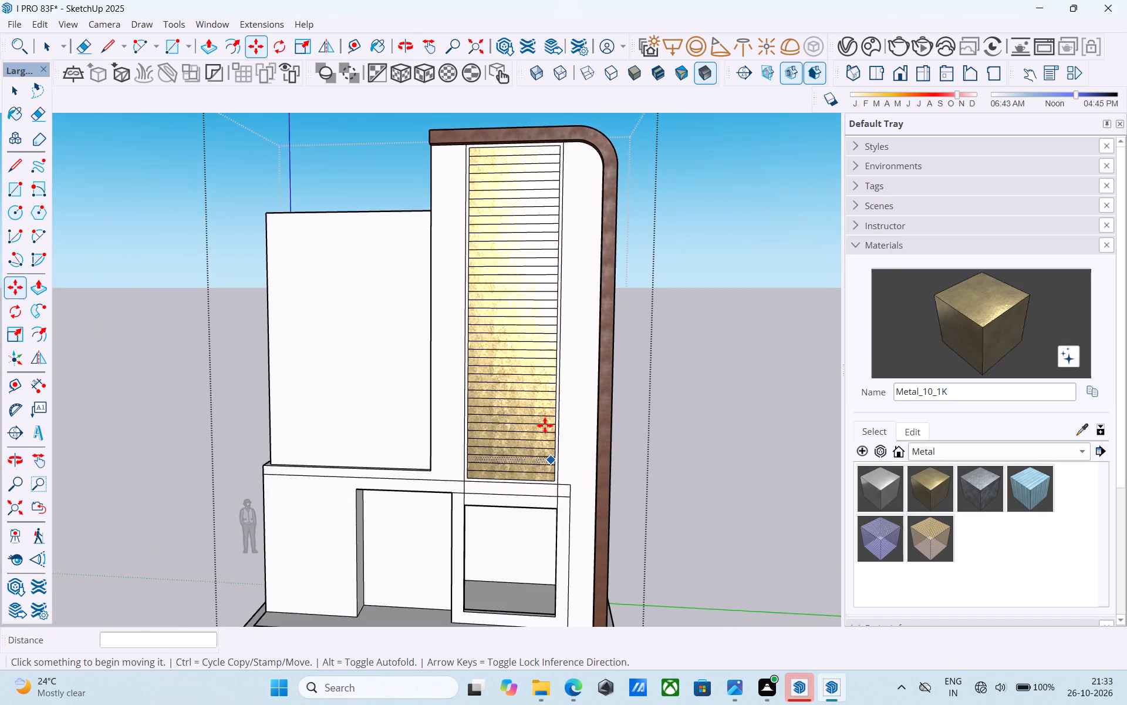
{"action": "scroll", "coordinate": [555, 440], "scroll_direction": "up", "scroll_amount": 16}
{"action": "key", "text": "space"}
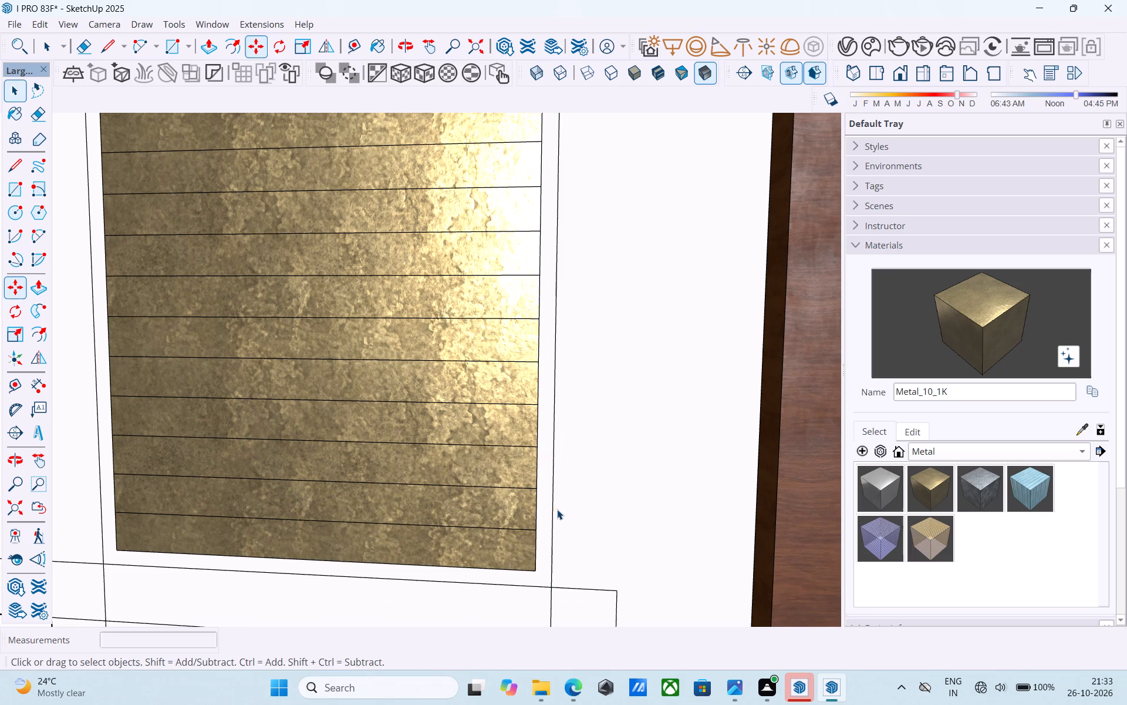
{"action": "left_click", "coordinate": [551, 506]}
{"action": "left_click", "coordinate": [552, 506]}
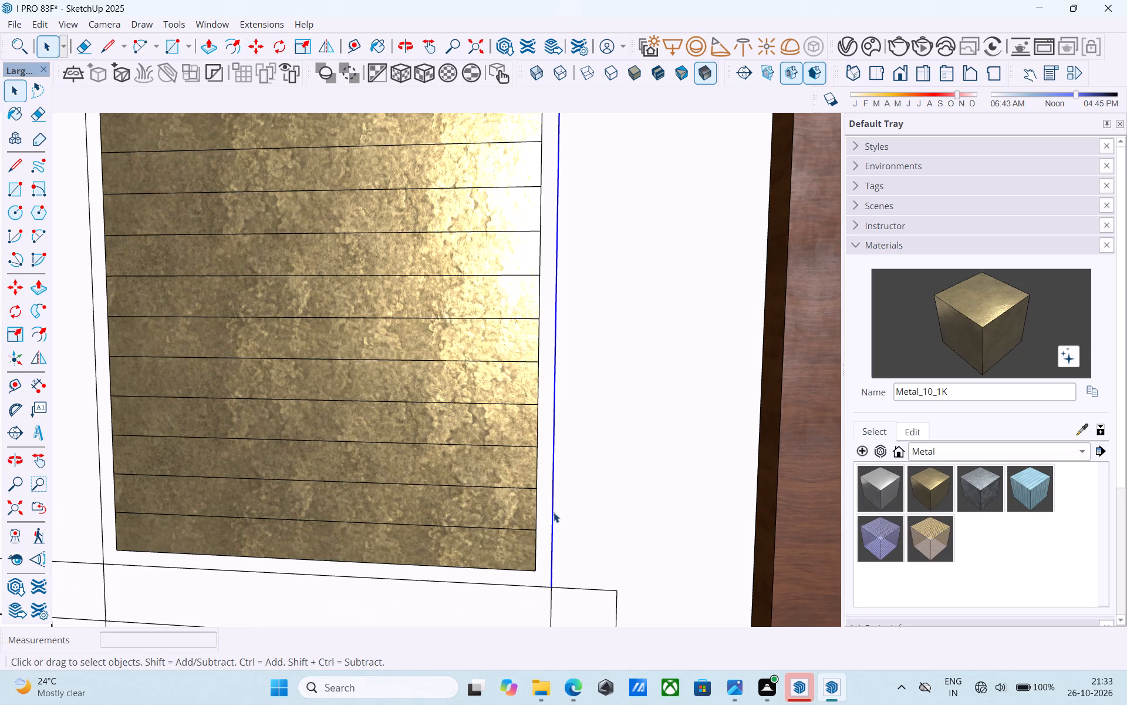
{"action": "key", "text": "m"}
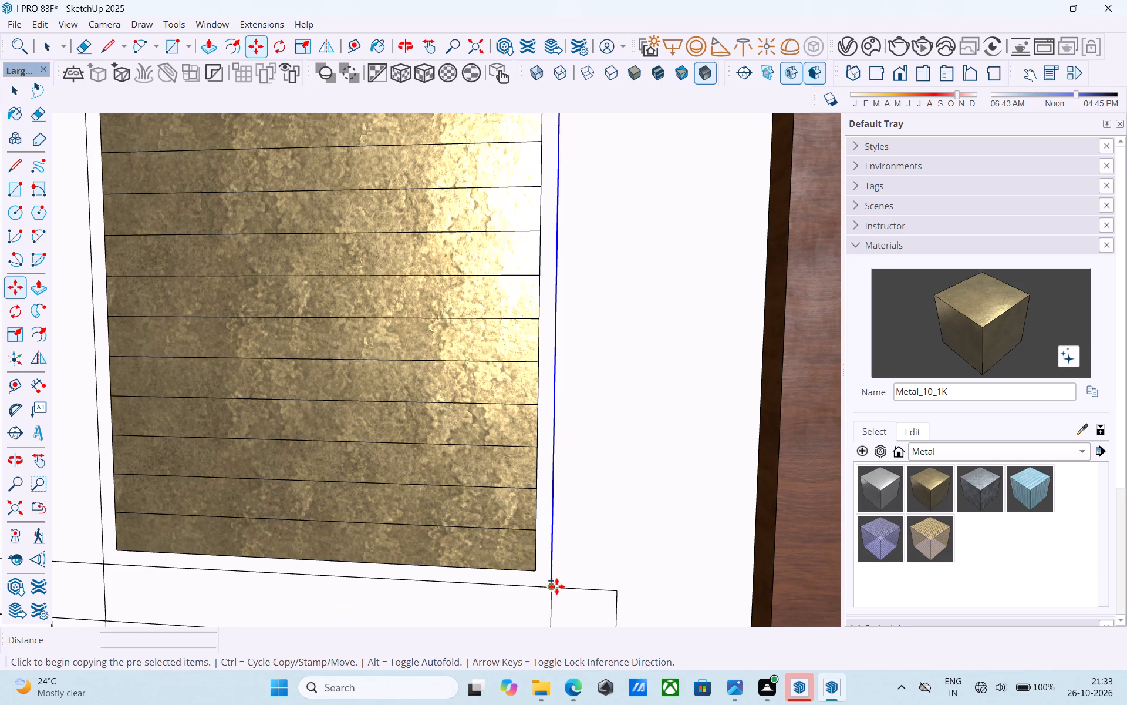
{"action": "left_click", "coordinate": [554, 587]}
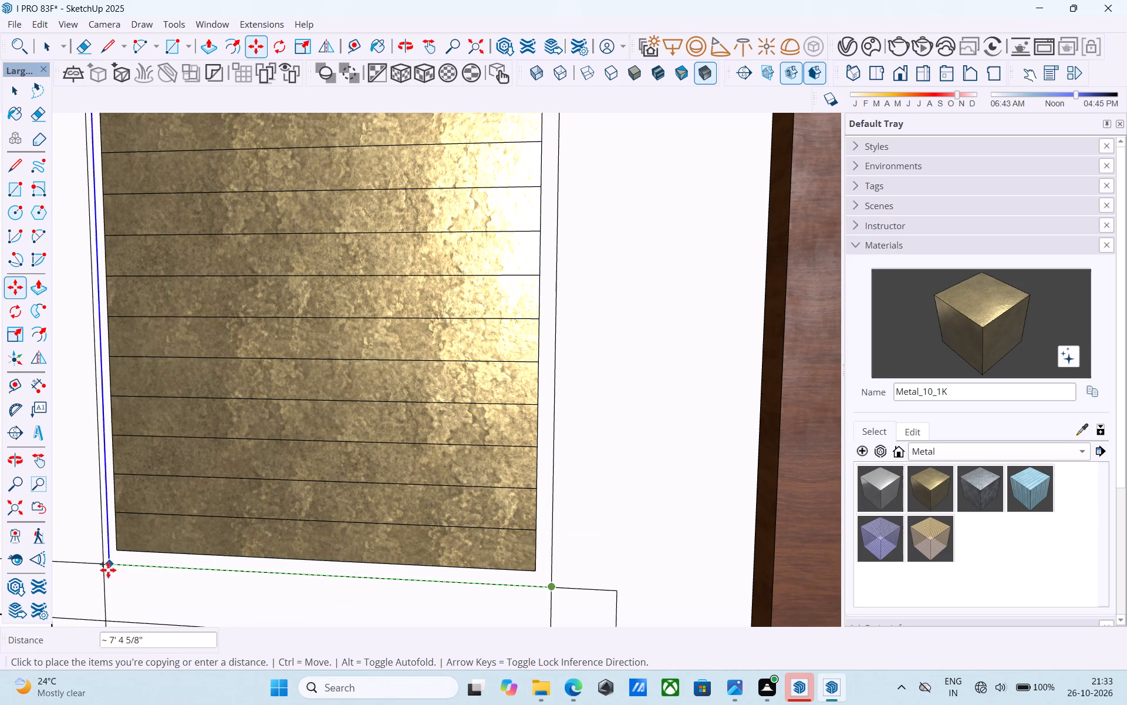
{"action": "left_click", "coordinate": [105, 568]}
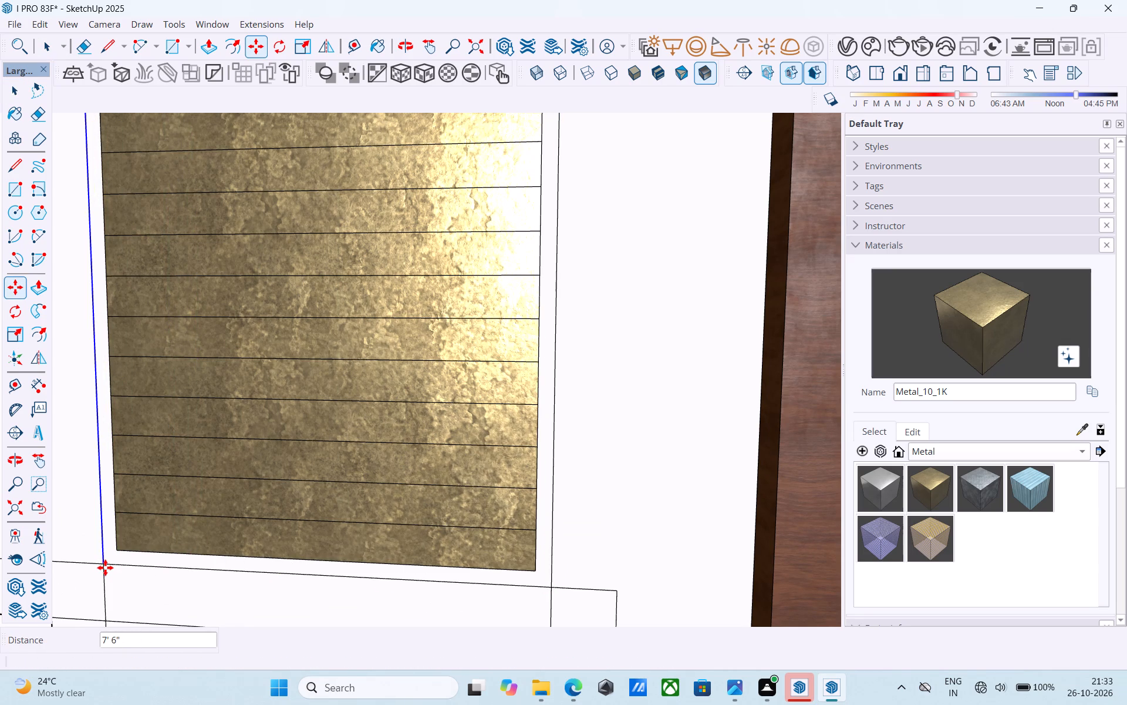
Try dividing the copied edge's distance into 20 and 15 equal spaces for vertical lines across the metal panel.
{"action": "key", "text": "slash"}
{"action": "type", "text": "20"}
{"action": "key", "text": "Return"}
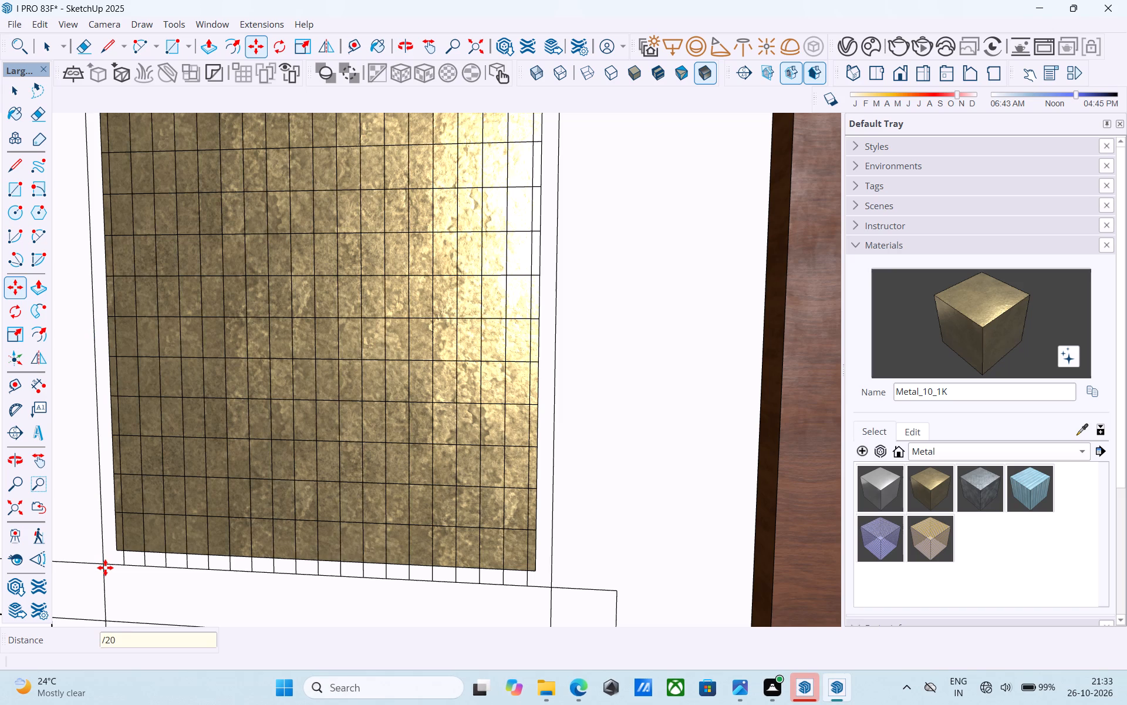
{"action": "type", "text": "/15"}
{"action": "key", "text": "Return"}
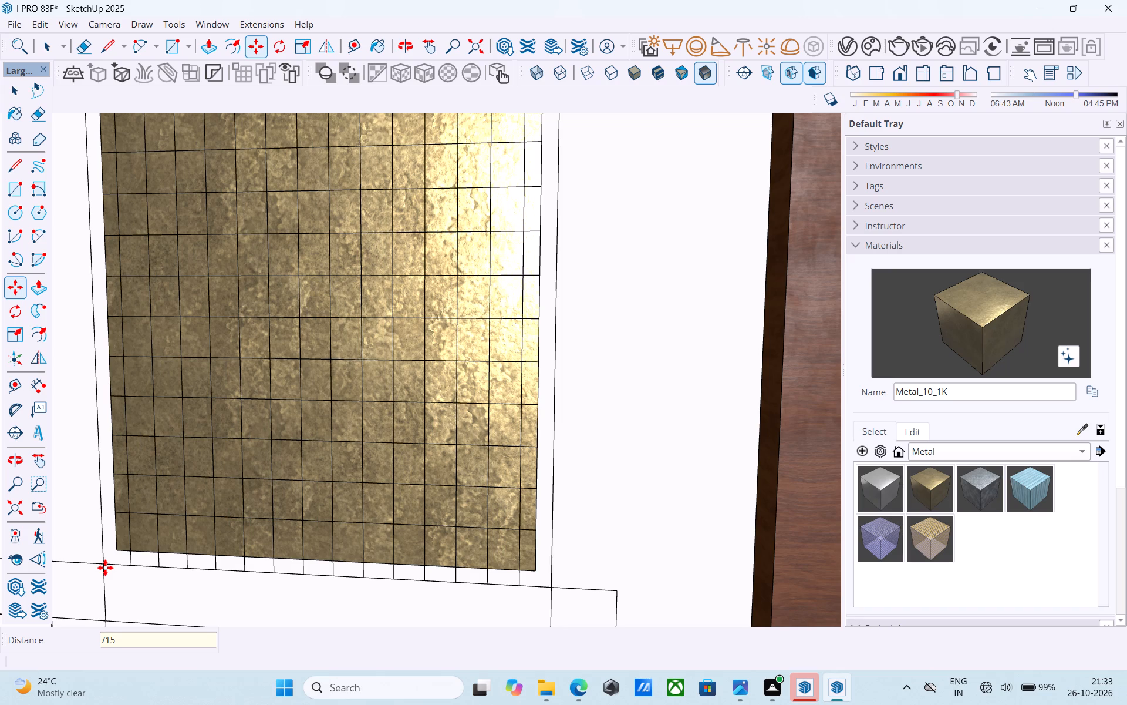
Divide the copied edge's distance into 12 equal spaces to fill the metal panel with evenly spaced vertical lines.
{"action": "type", "text": "/12"}
{"action": "key", "text": "Return"}
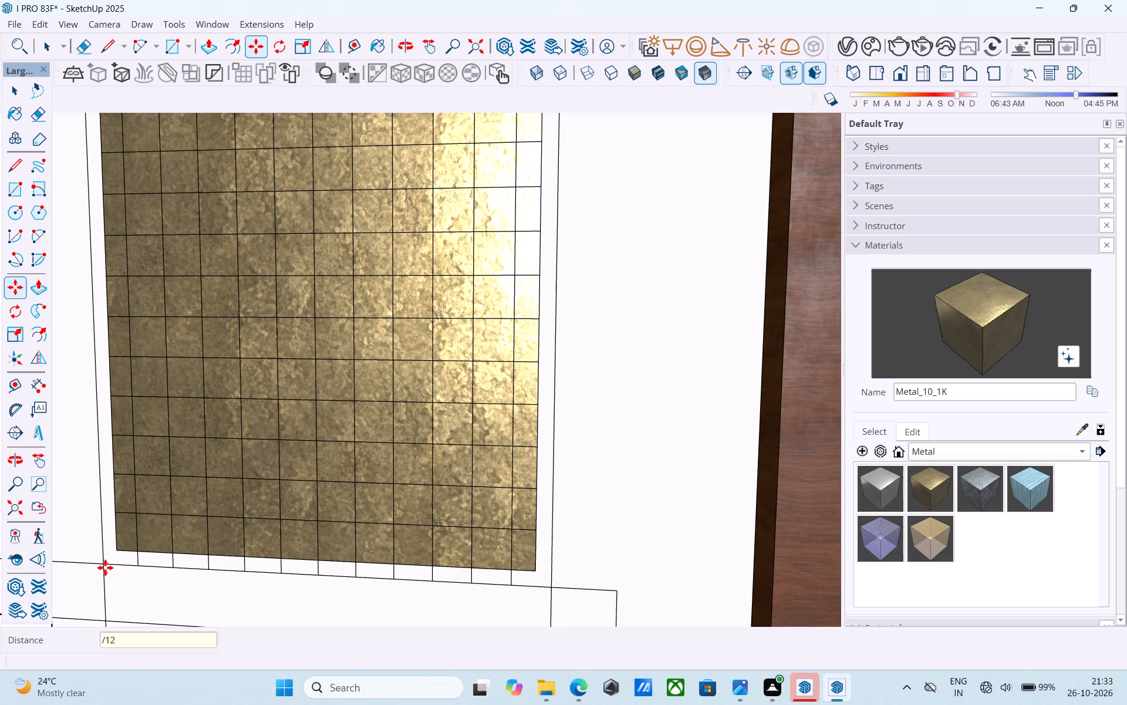
{"action": "key", "text": "space"}
Examine the gridded metal panel on the tower from the front and from slightly above.
{"action": "scroll", "coordinate": [105, 567], "scroll_direction": "down", "scroll_amount": 6}
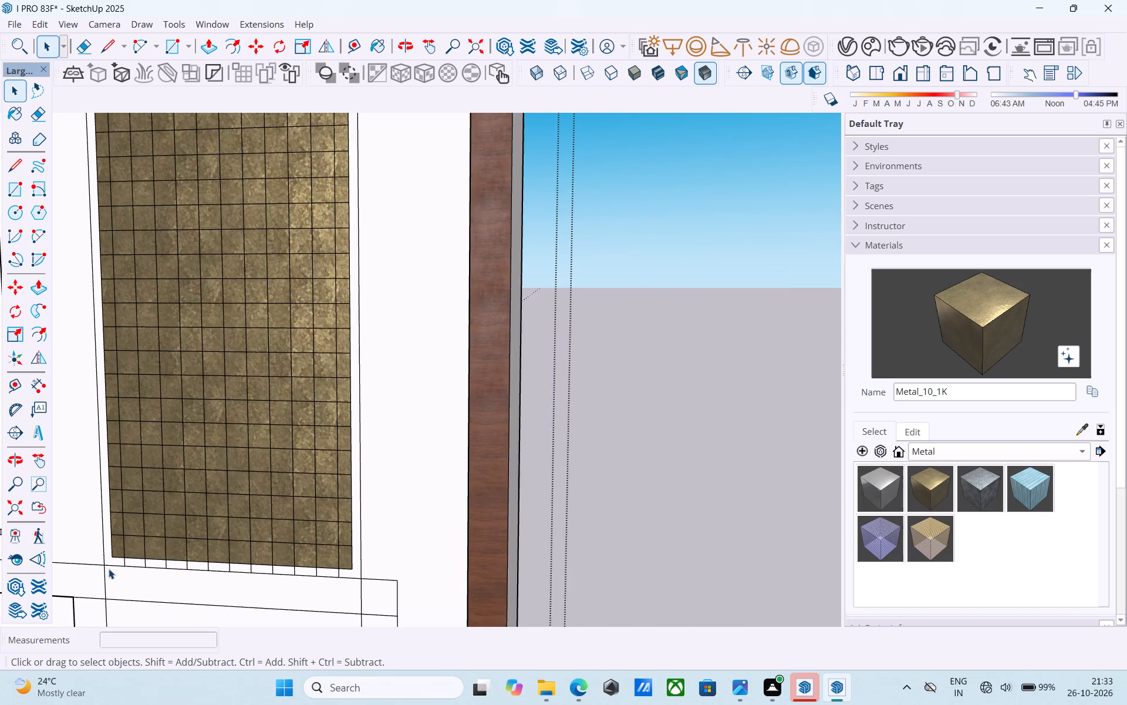
{"action": "scroll", "coordinate": [110, 577], "scroll_direction": "down", "scroll_amount": 14}
{"action": "scroll", "coordinate": [547, 558], "scroll_direction": "down", "scroll_amount": 5}
{"action": "middle_click_drag", "start_coordinate": [592, 479], "coordinate": [652, 434]}
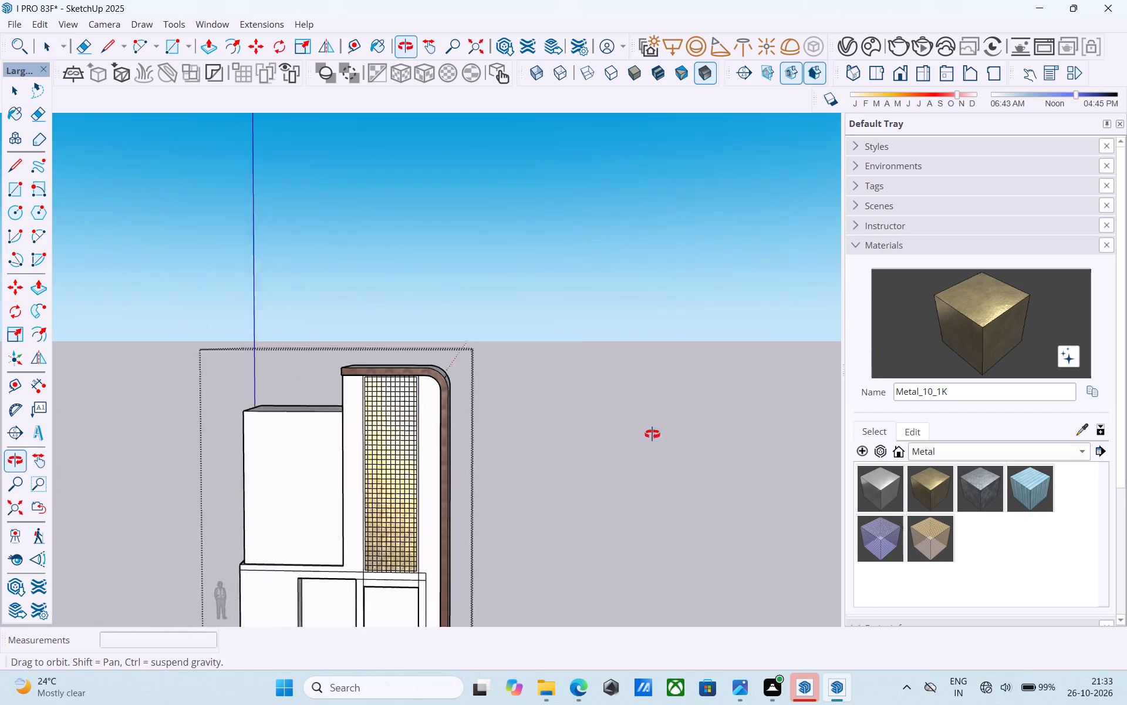
{"action": "middle_click_drag", "start_coordinate": [652, 434], "coordinate": [691, 411]}
{"action": "scroll", "coordinate": [621, 445], "scroll_direction": "down", "scroll_amount": 2}
{"action": "middle_click_drag", "start_coordinate": [567, 462], "coordinate": [563, 407]}
{"action": "middle_click_drag", "start_coordinate": [563, 407], "coordinate": [568, 554]}
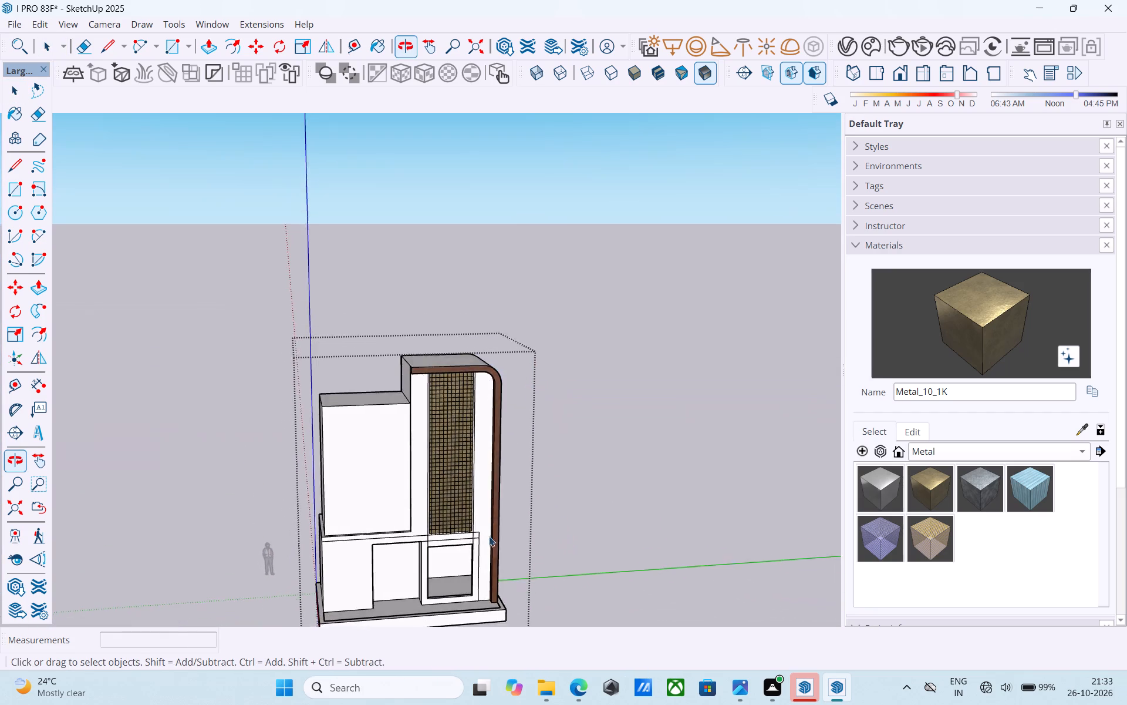
Paint the metal panel's left border strip with the wood material Wood_Veneer_15_1K.
{"action": "scroll", "coordinate": [458, 511], "scroll_direction": "up", "scroll_amount": 16}
{"action": "scroll", "coordinate": [382, 505], "scroll_direction": "down", "scroll_amount": 4}
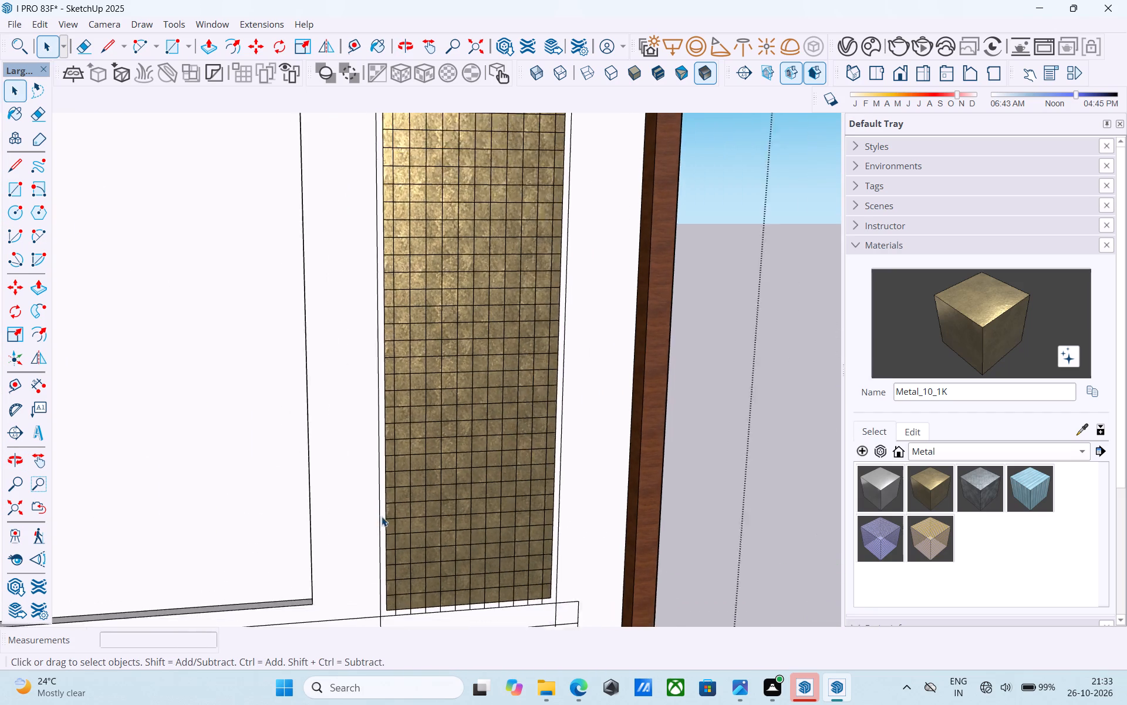
{"action": "scroll", "coordinate": [382, 516], "scroll_direction": "down", "scroll_amount": 1}
{"action": "middle_click_drag", "start_coordinate": [382, 518], "coordinate": [387, 500]}
{"action": "scroll", "coordinate": [382, 529], "scroll_direction": "up", "scroll_amount": 6}
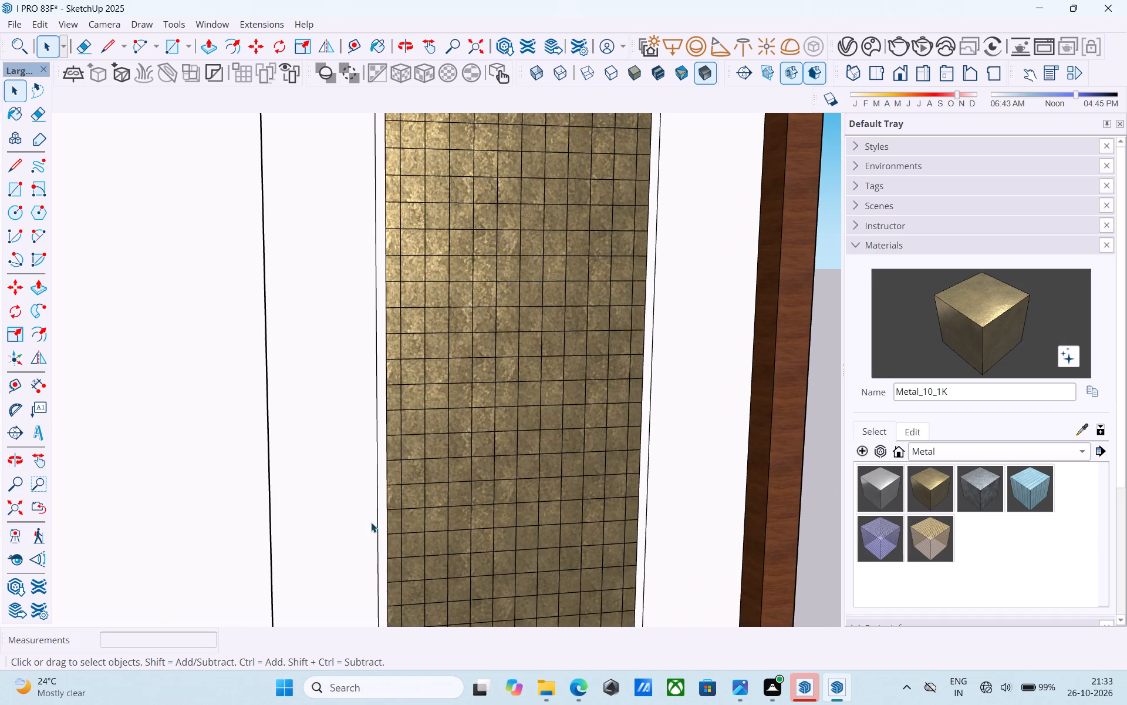
{"action": "scroll", "coordinate": [376, 519], "scroll_direction": "up", "scroll_amount": 4}
{"action": "left_click", "coordinate": [383, 519]}
{"action": "scroll", "coordinate": [384, 515], "scroll_direction": "up", "scroll_amount": 3}
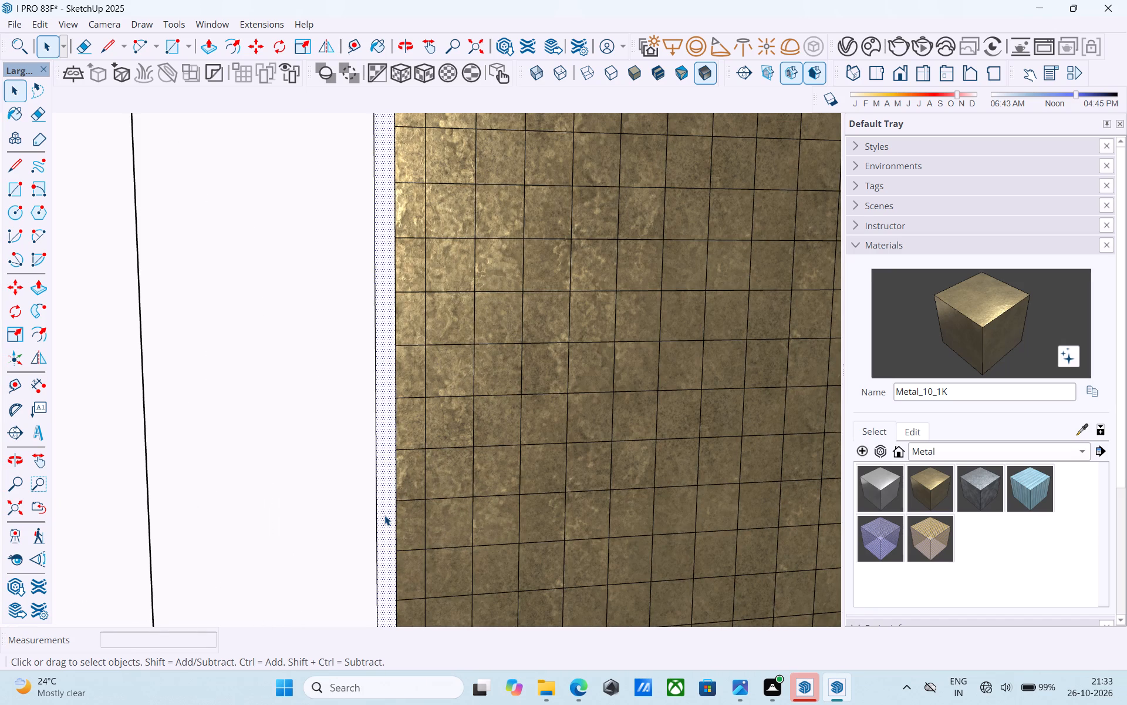
{"action": "scroll", "coordinate": [384, 515], "scroll_direction": "down", "scroll_amount": 10}
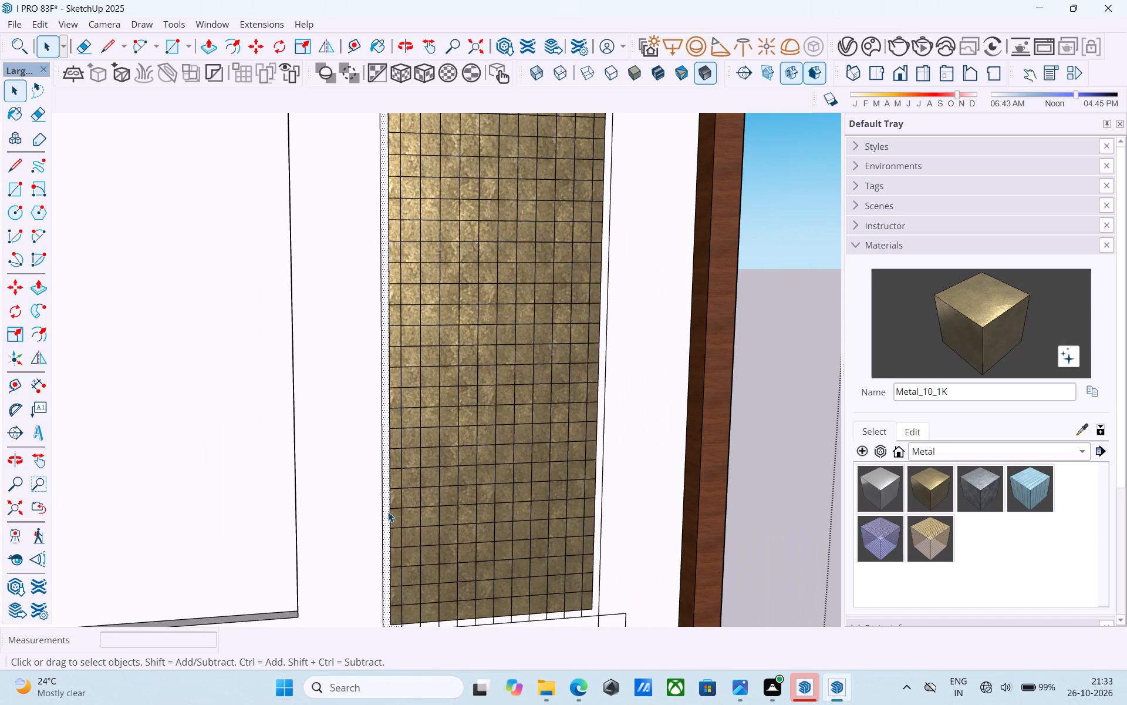
{"action": "left_click", "coordinate": [927, 455]}
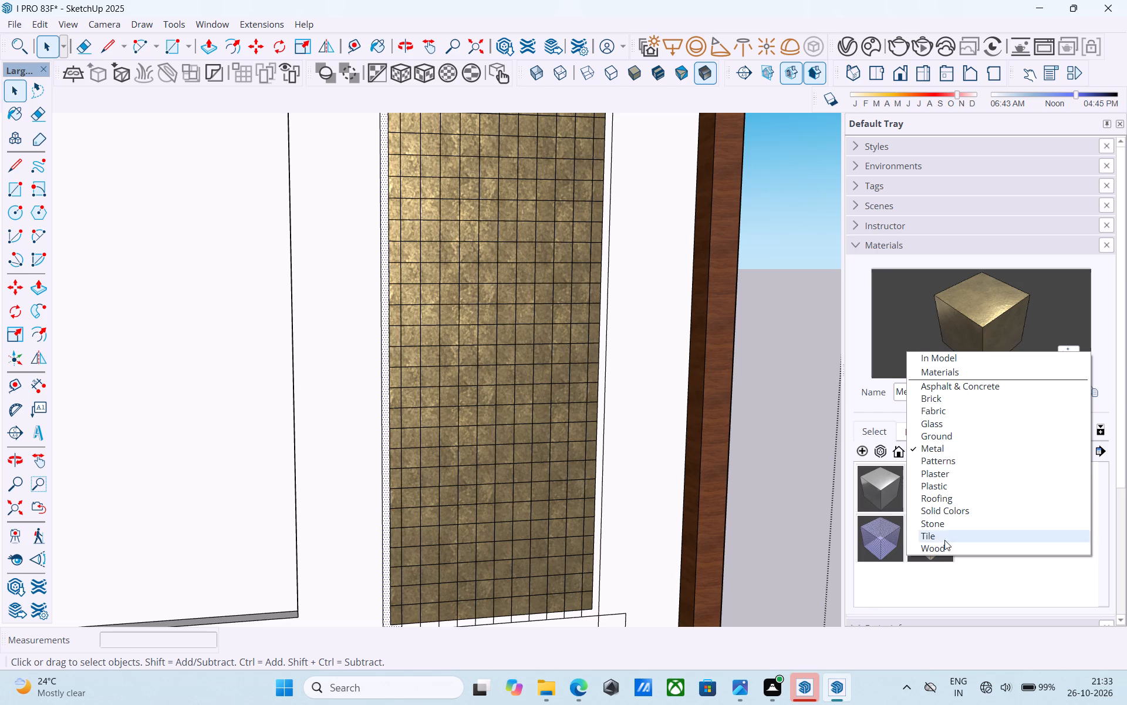
{"action": "left_click", "coordinate": [946, 543]}
{"action": "left_click", "coordinate": [930, 550]}
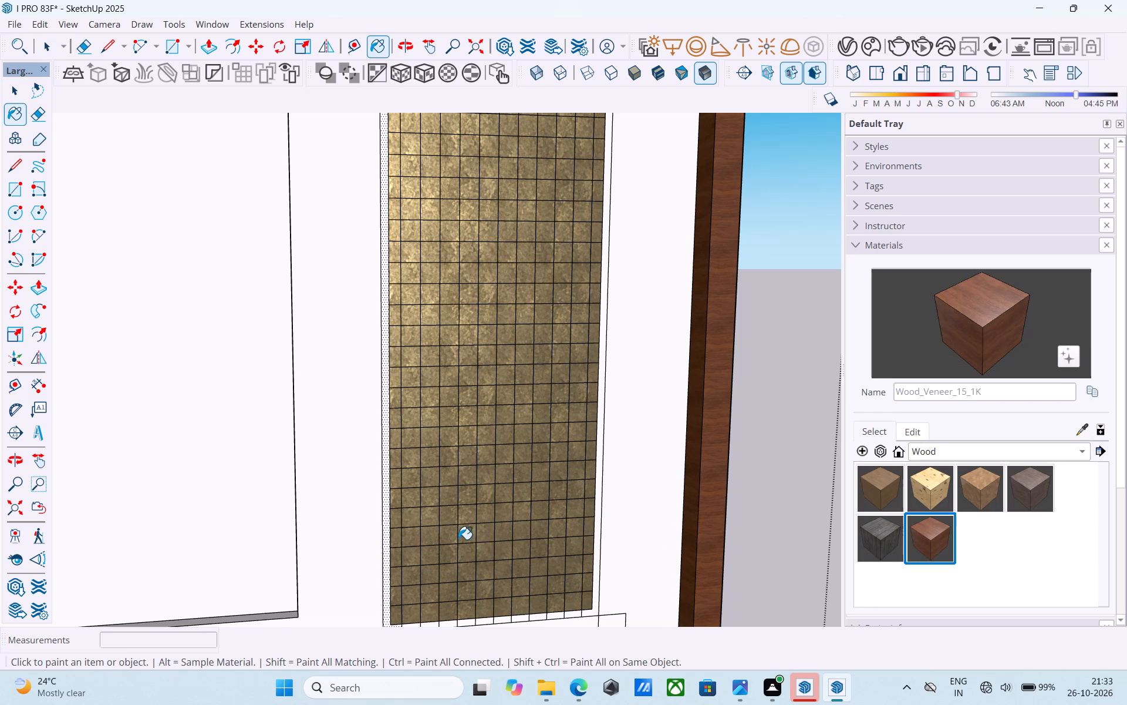
{"action": "scroll", "coordinate": [458, 539], "scroll_direction": "up", "scroll_amount": 2}
{"action": "scroll", "coordinate": [404, 546], "scroll_direction": "up", "scroll_amount": 3}
{"action": "left_click", "coordinate": [353, 533]}
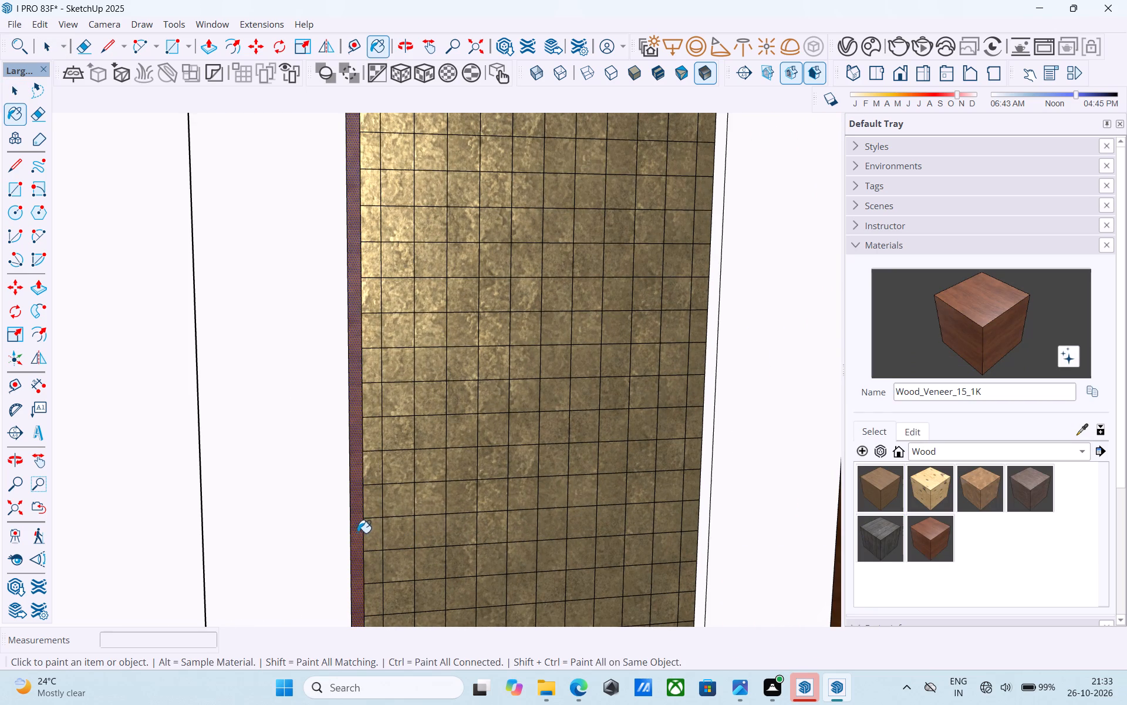
Paint the segments of the metal panel's bottom border and its right border strip with Wood_Veneer_15_1K.
{"action": "scroll", "coordinate": [367, 533], "scroll_direction": "down", "scroll_amount": 11}
{"action": "scroll", "coordinate": [478, 518], "scroll_direction": "down", "scroll_amount": 4}
{"action": "middle_click_drag", "start_coordinate": [478, 518], "coordinate": [414, 476]}
{"action": "scroll", "coordinate": [451, 642], "scroll_direction": "up", "scroll_amount": 3}
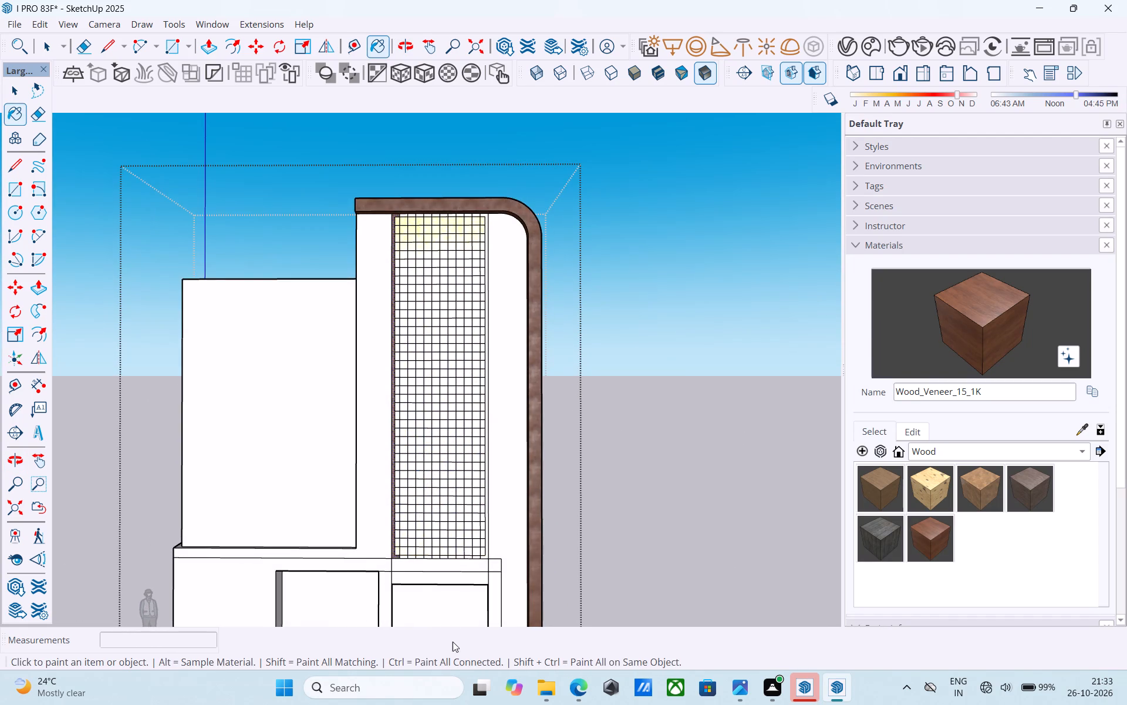
{"action": "scroll", "coordinate": [406, 563], "scroll_direction": "up", "scroll_amount": 20}
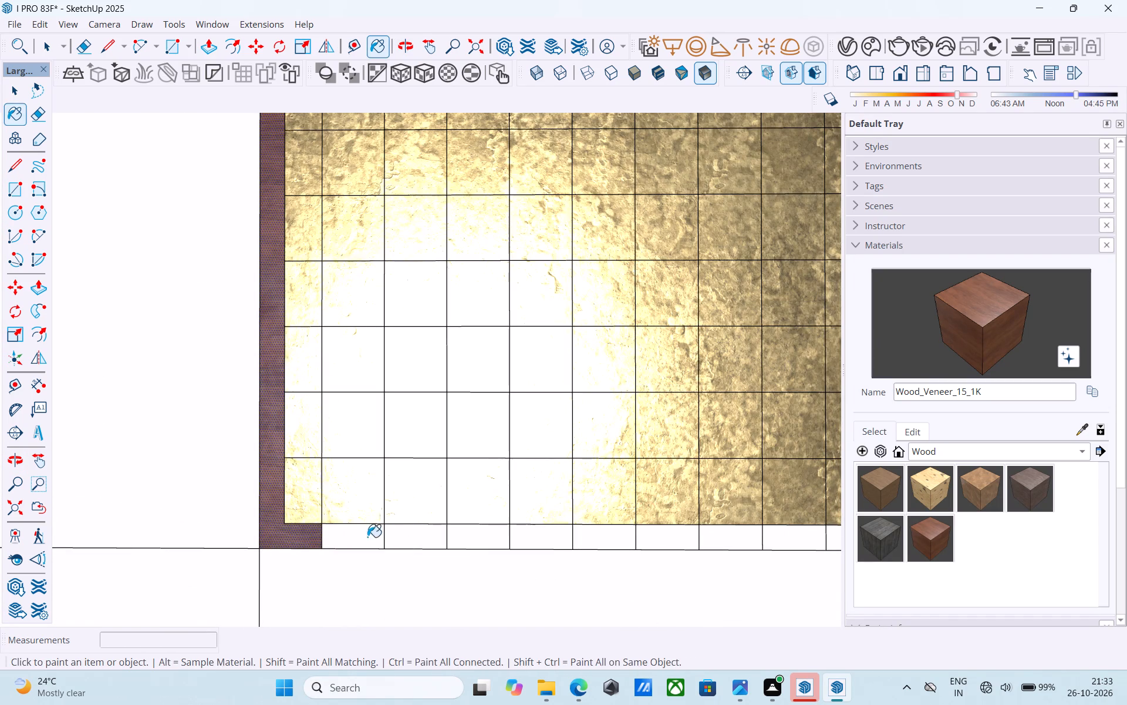
{"action": "left_click", "coordinate": [367, 537]}
{"action": "middle_click_drag", "start_coordinate": [421, 542], "coordinate": [444, 638]}
{"action": "left_click", "coordinate": [420, 539]}
{"action": "left_click", "coordinate": [461, 542]}
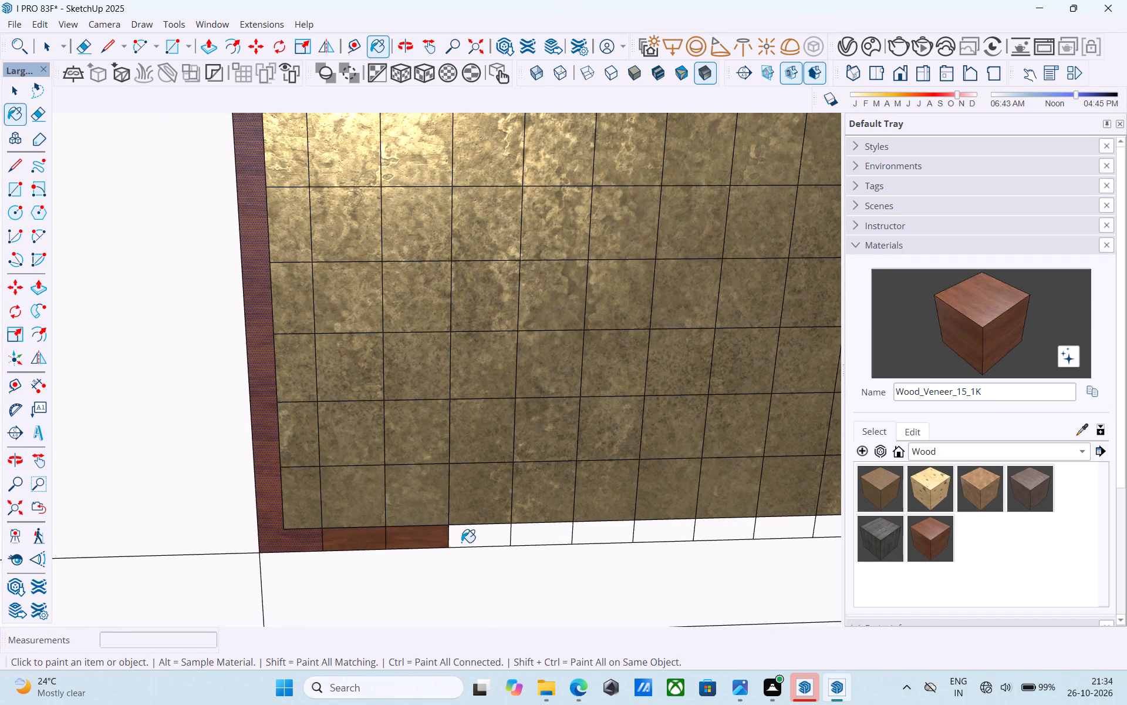
{"action": "left_click", "coordinate": [531, 536]}
{"action": "scroll", "coordinate": [401, 584], "scroll_direction": "down", "scroll_amount": 2}
{"action": "middle_click_drag", "start_coordinate": [507, 556], "coordinate": [621, 543]}
{"action": "left_click", "coordinate": [592, 526]}
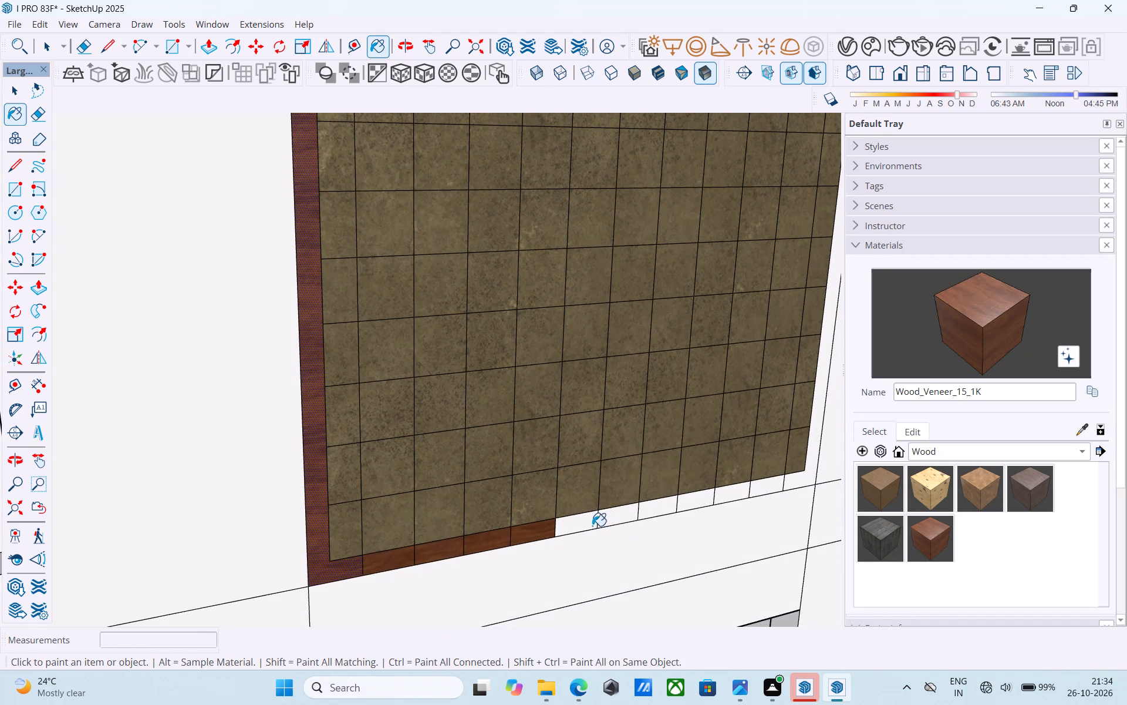
{"action": "left_click", "coordinate": [602, 521]}
{"action": "left_click", "coordinate": [648, 509]}
{"action": "left_click", "coordinate": [696, 501]}
{"action": "scroll", "coordinate": [408, 585], "scroll_direction": "down", "scroll_amount": 4}
{"action": "scroll", "coordinate": [653, 533], "scroll_direction": "up", "scroll_amount": 2}
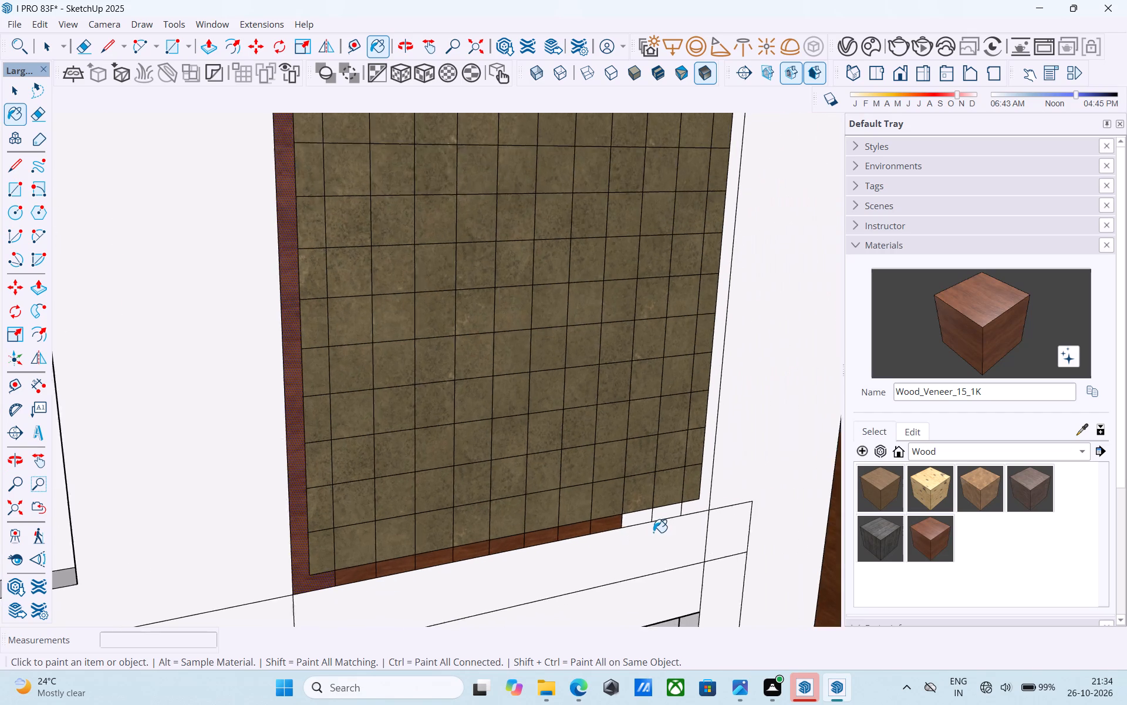
{"action": "scroll", "coordinate": [653, 532], "scroll_direction": "up", "scroll_amount": 4}
{"action": "left_click", "coordinate": [633, 515]}
{"action": "left_click", "coordinate": [652, 509]}
{"action": "left_click", "coordinate": [712, 501]}
Paint the remaining white segments of the metal panel's top border with Wood_Veneer_15_1K.
{"action": "scroll", "coordinate": [727, 495], "scroll_direction": "down", "scroll_amount": 3}
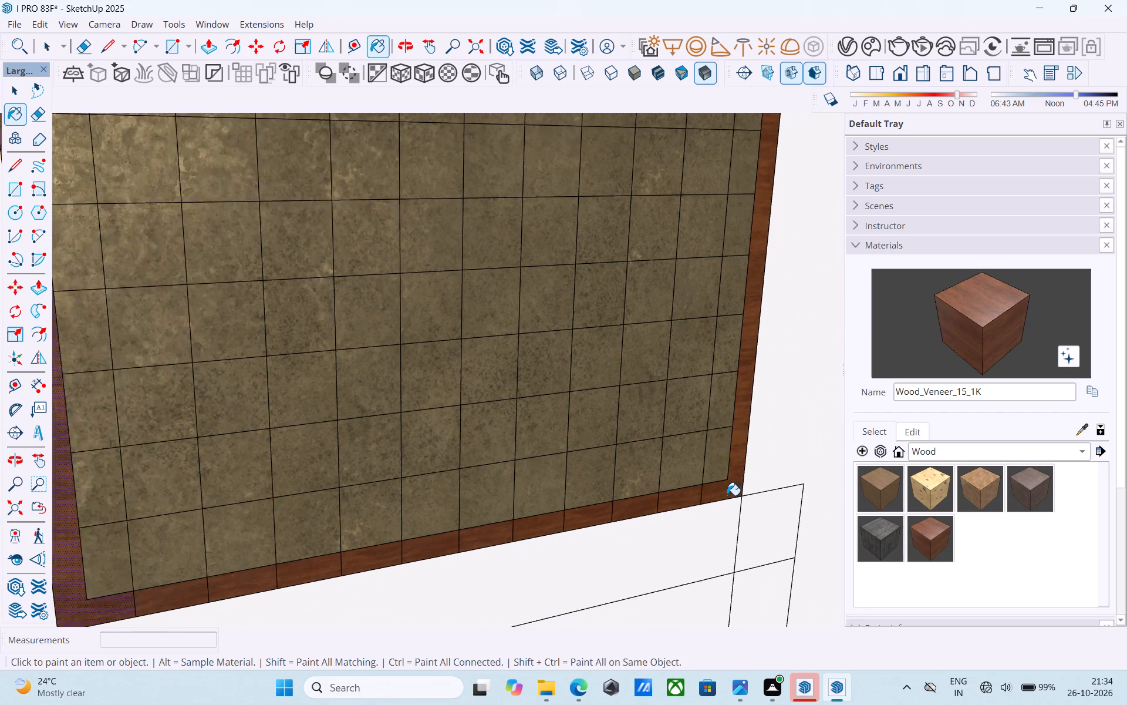
{"action": "scroll", "coordinate": [727, 495], "scroll_direction": "down", "scroll_amount": 12}
{"action": "scroll", "coordinate": [592, 549], "scroll_direction": "down", "scroll_amount": 10}
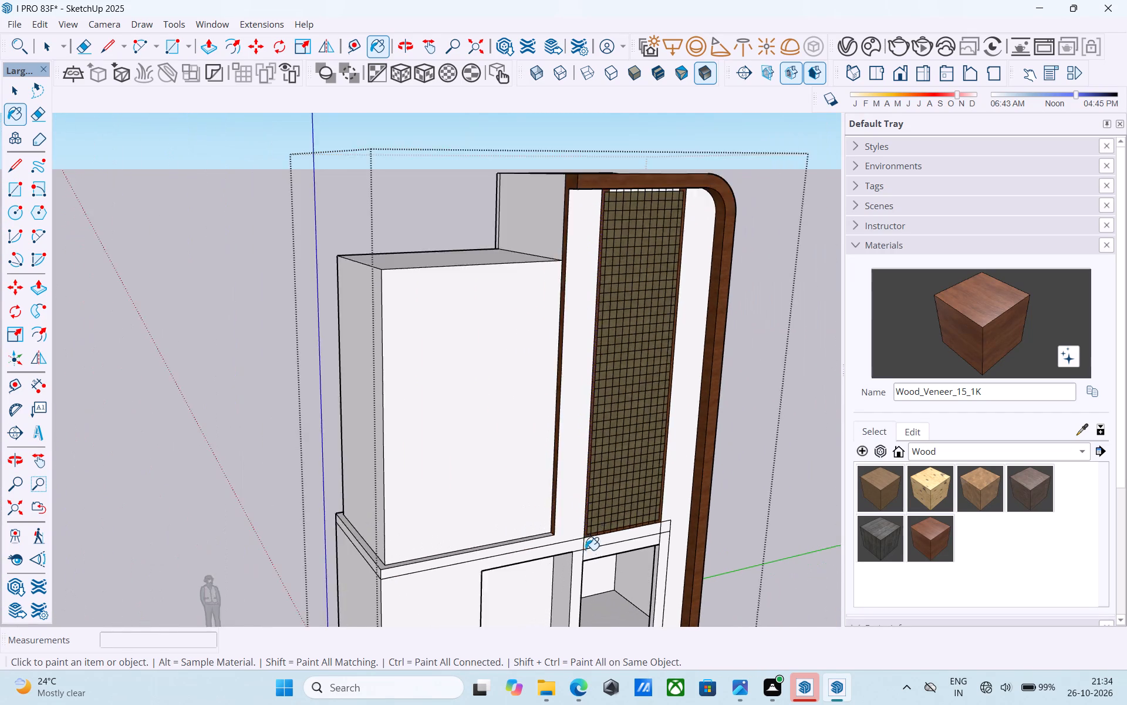
{"action": "scroll", "coordinate": [656, 343], "scroll_direction": "up", "scroll_amount": 2}
{"action": "scroll", "coordinate": [629, 212], "scroll_direction": "up", "scroll_amount": 12}
{"action": "scroll", "coordinate": [562, 280], "scroll_direction": "up", "scroll_amount": 1}
{"action": "middle_click_drag", "start_coordinate": [561, 277], "coordinate": [548, 246]}
{"action": "scroll", "coordinate": [500, 256], "scroll_direction": "up", "scroll_amount": 3}
{"action": "scroll", "coordinate": [465, 193], "scroll_direction": "up", "scroll_amount": 4}
{"action": "scroll", "coordinate": [417, 203], "scroll_direction": "down", "scroll_amount": 6}
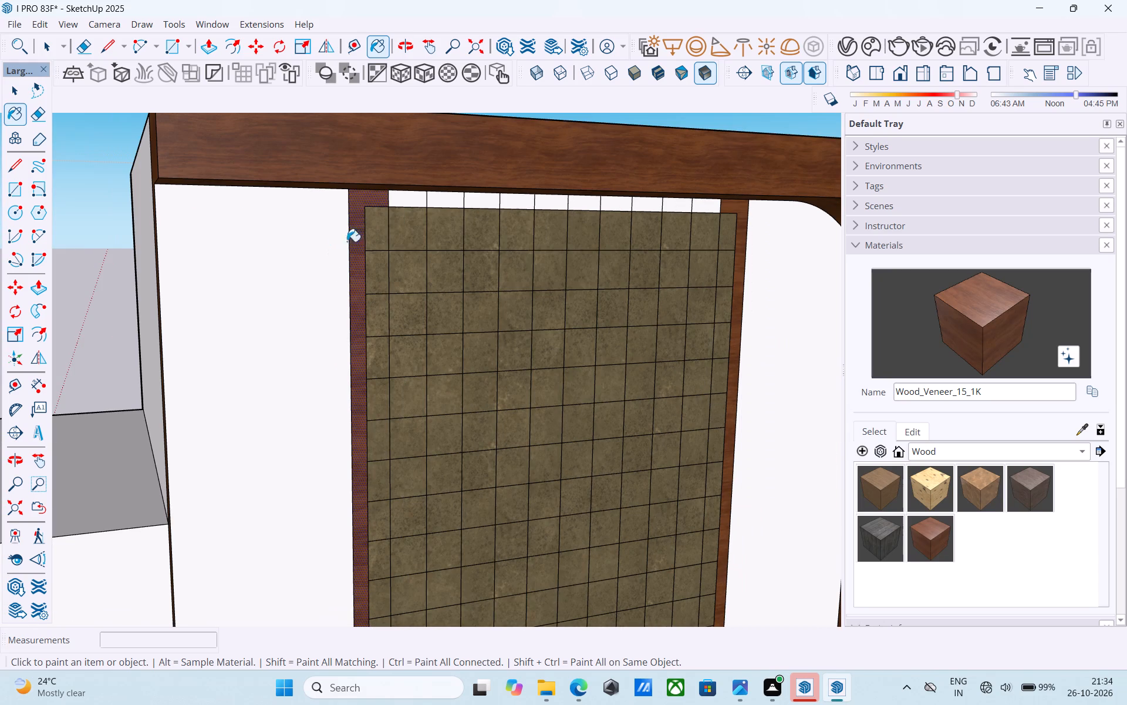
{"action": "left_click", "coordinate": [411, 197]}
{"action": "left_click", "coordinate": [433, 199]}
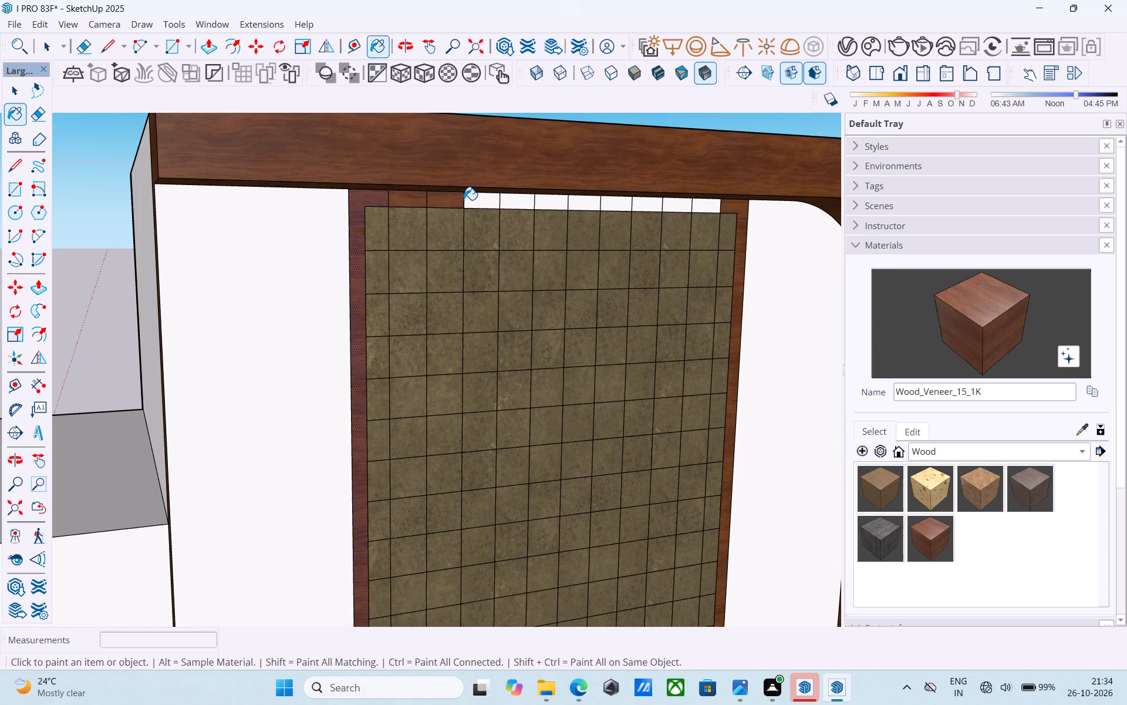
{"action": "left_click", "coordinate": [474, 201]}
{"action": "left_click", "coordinate": [510, 205]}
{"action": "left_click", "coordinate": [552, 205]}
{"action": "left_click", "coordinate": [582, 204]}
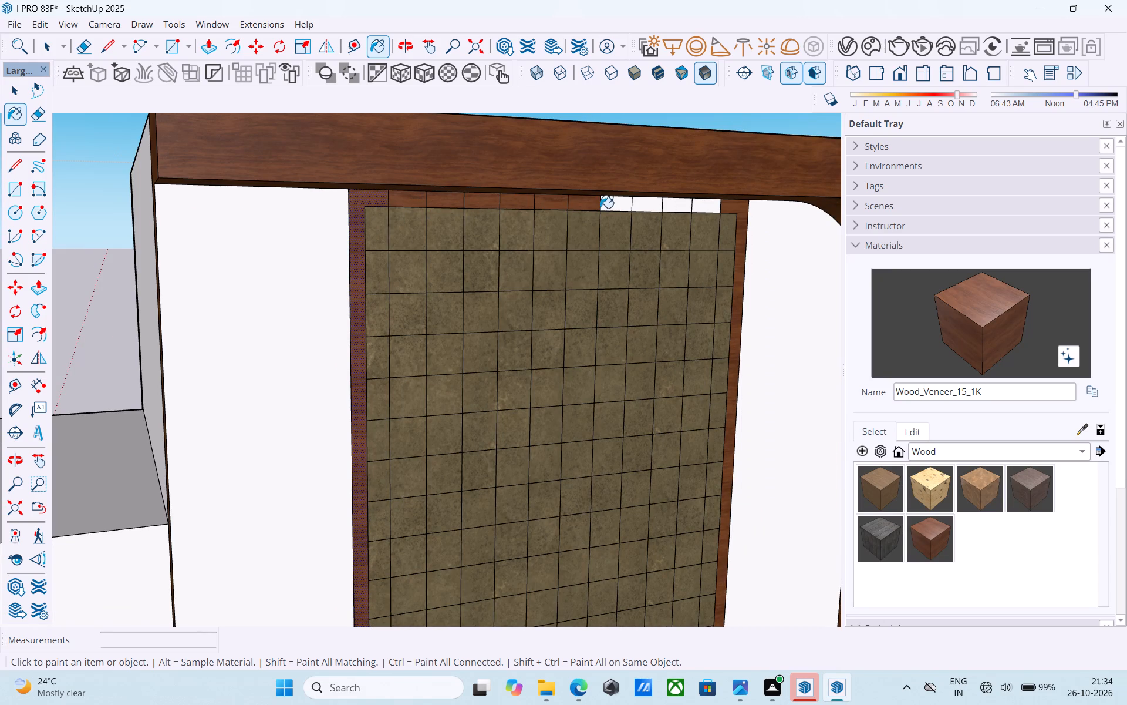
{"action": "left_click", "coordinate": [614, 207]}
{"action": "left_click", "coordinate": [649, 206]}
{"action": "left_click", "coordinate": [676, 207]}
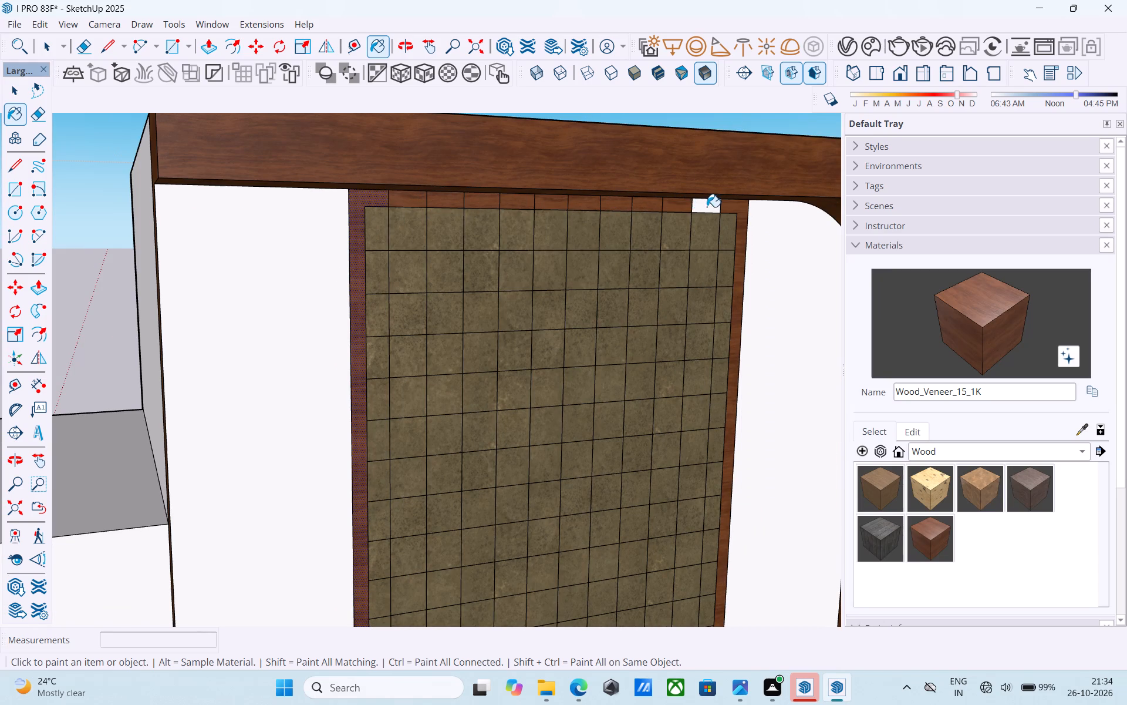
{"action": "left_click", "coordinate": [707, 207]}
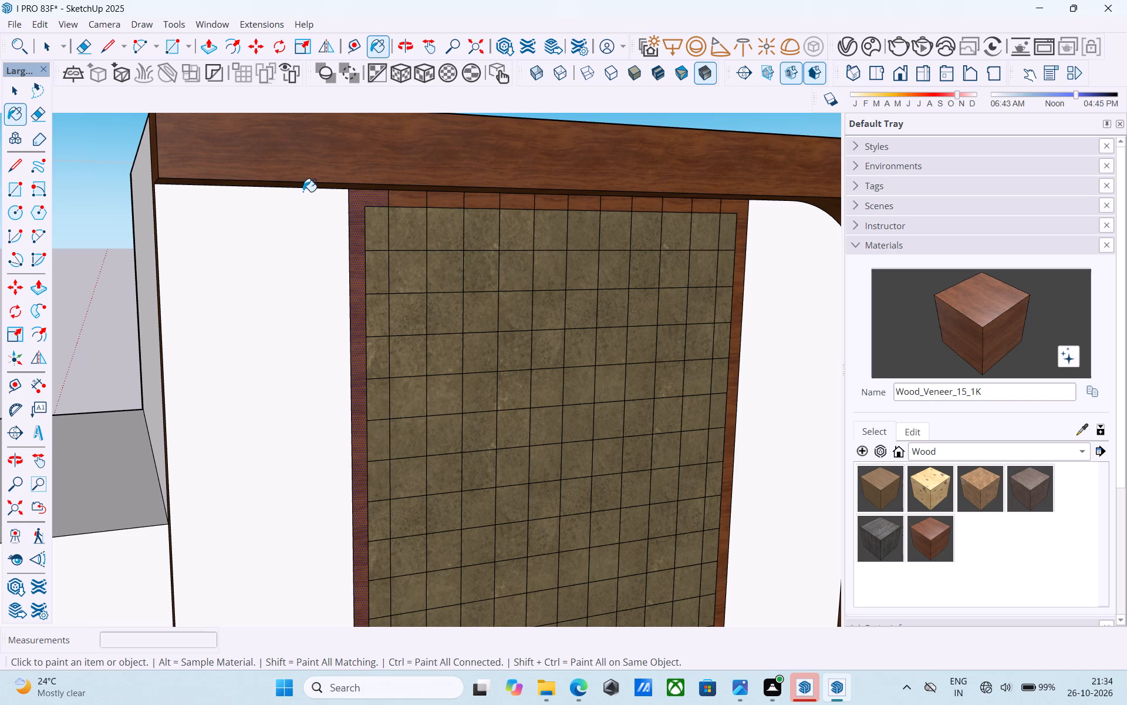
Erase the short grid line segments crossing the wood border along the top of the metal panel.
{"action": "left_click", "coordinate": [82, 51]}
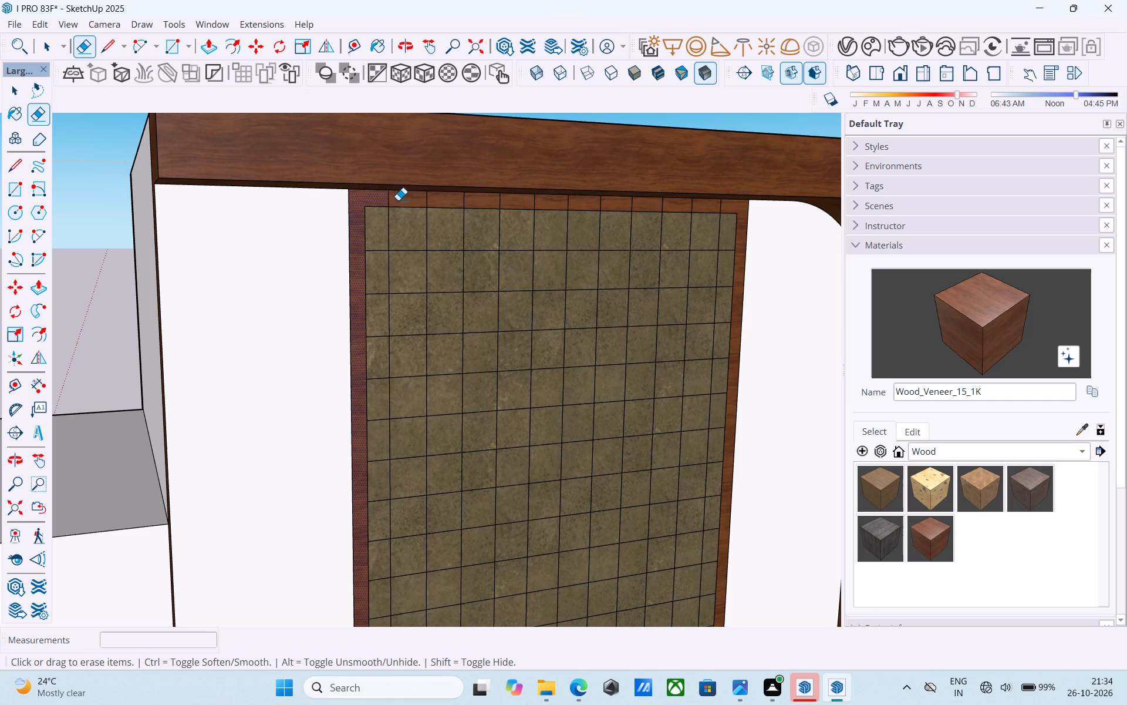
{"action": "left_click_drag", "start_coordinate": [391, 197], "coordinate": [384, 196]}
{"action": "left_click_drag", "start_coordinate": [419, 202], "coordinate": [426, 201]}
{"action": "left_click_drag", "start_coordinate": [426, 201], "coordinate": [436, 199]}
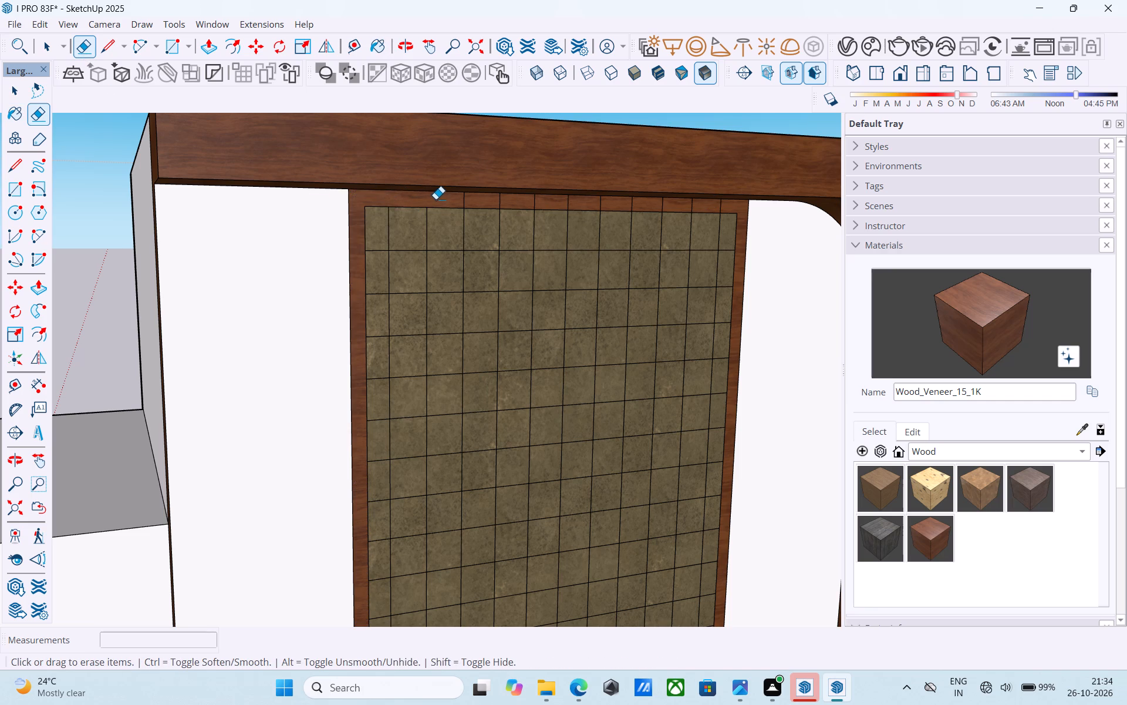
{"action": "left_click", "coordinate": [462, 204]}
{"action": "left_click_drag", "start_coordinate": [504, 200], "coordinate": [497, 202]}
{"action": "left_click_drag", "start_coordinate": [542, 203], "coordinate": [533, 203]}
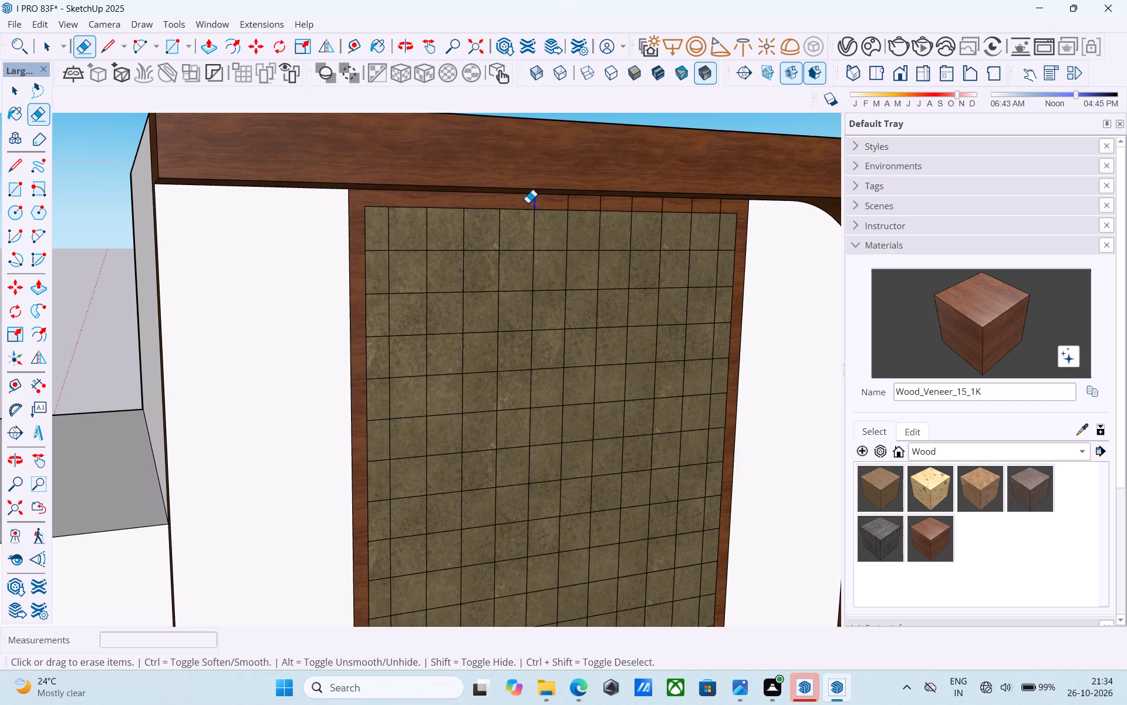
{"action": "left_click_drag", "start_coordinate": [563, 200], "coordinate": [580, 200]}
{"action": "left_click_drag", "start_coordinate": [612, 206], "coordinate": [592, 206]}
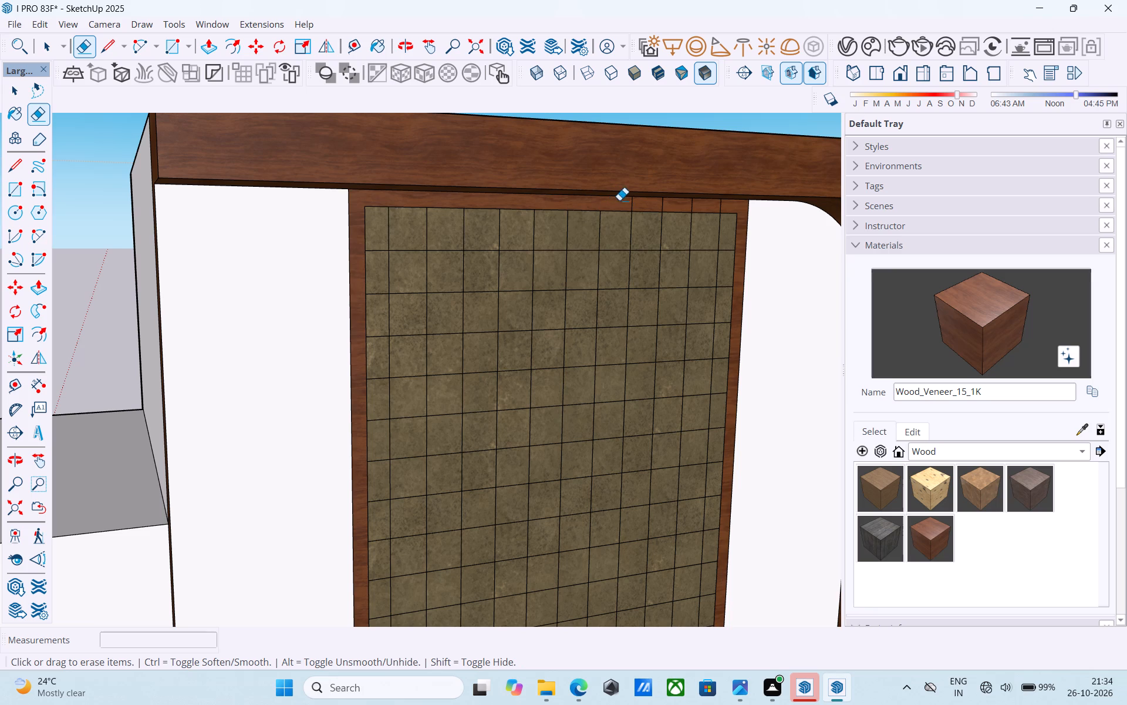
{"action": "left_click", "coordinate": [631, 200]}
{"action": "left_click_drag", "start_coordinate": [659, 202], "coordinate": [653, 204]}
{"action": "left_click", "coordinate": [660, 204]}
{"action": "left_click", "coordinate": [693, 202]}
{"action": "left_click", "coordinate": [721, 206]}
Erase the first two short line segments crossing the left end of the metal panel's bottom wood border.
{"action": "scroll", "coordinate": [616, 199], "scroll_direction": "down", "scroll_amount": 1}
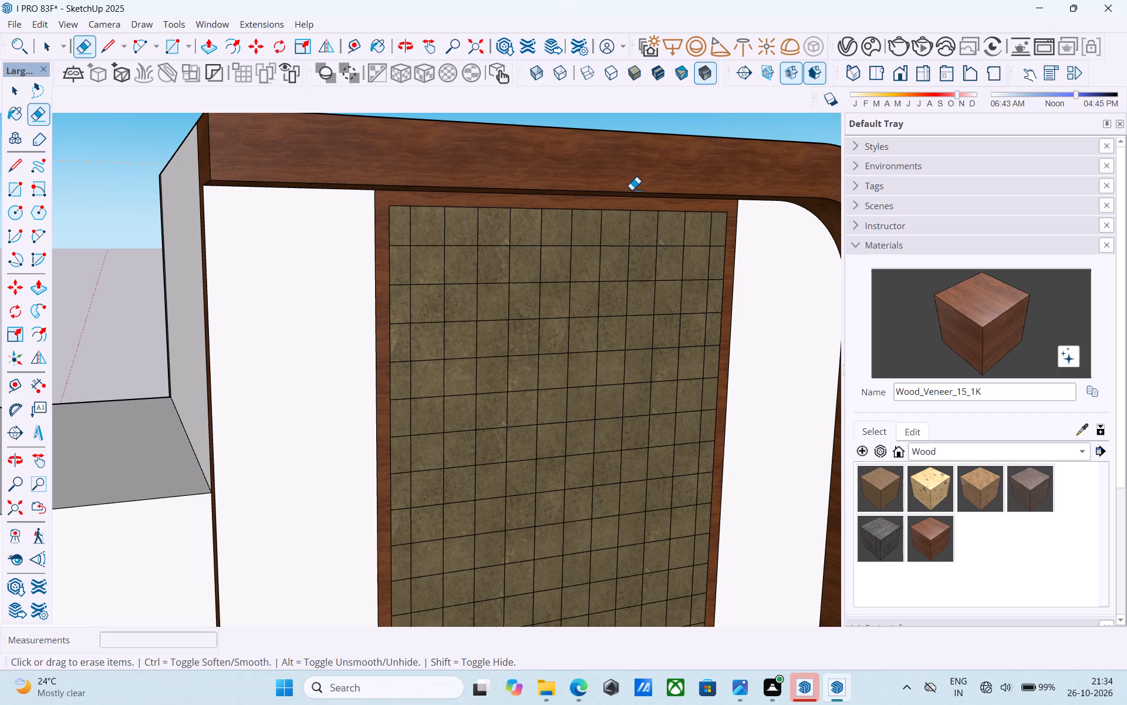
{"action": "scroll", "coordinate": [632, 190], "scroll_direction": "down", "scroll_amount": 5}
{"action": "scroll", "coordinate": [521, 216], "scroll_direction": "down", "scroll_amount": 5}
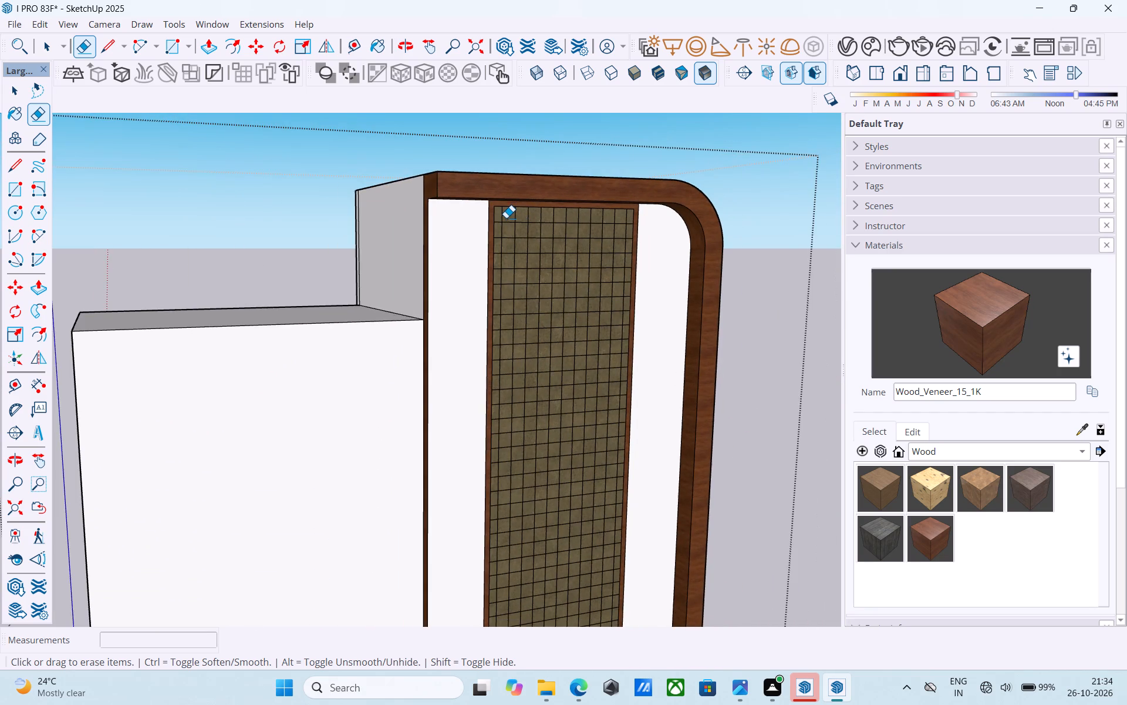
{"action": "scroll", "coordinate": [506, 218], "scroll_direction": "down", "scroll_amount": 6}
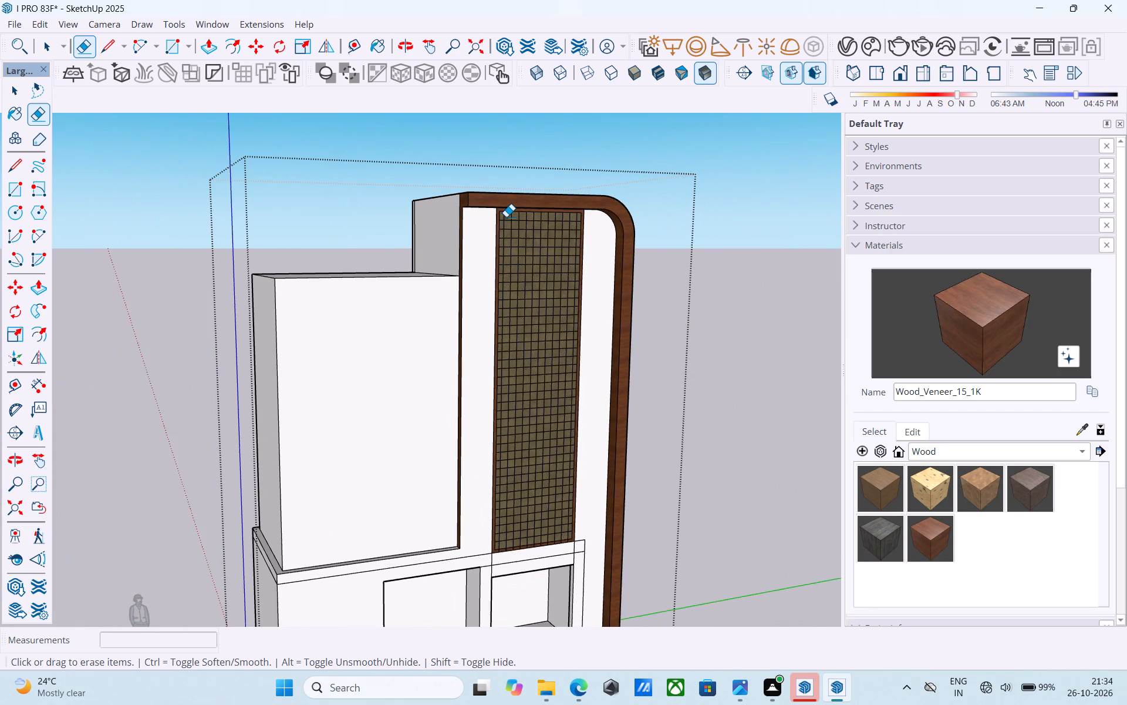
{"action": "scroll", "coordinate": [506, 217], "scroll_direction": "down", "scroll_amount": 7}
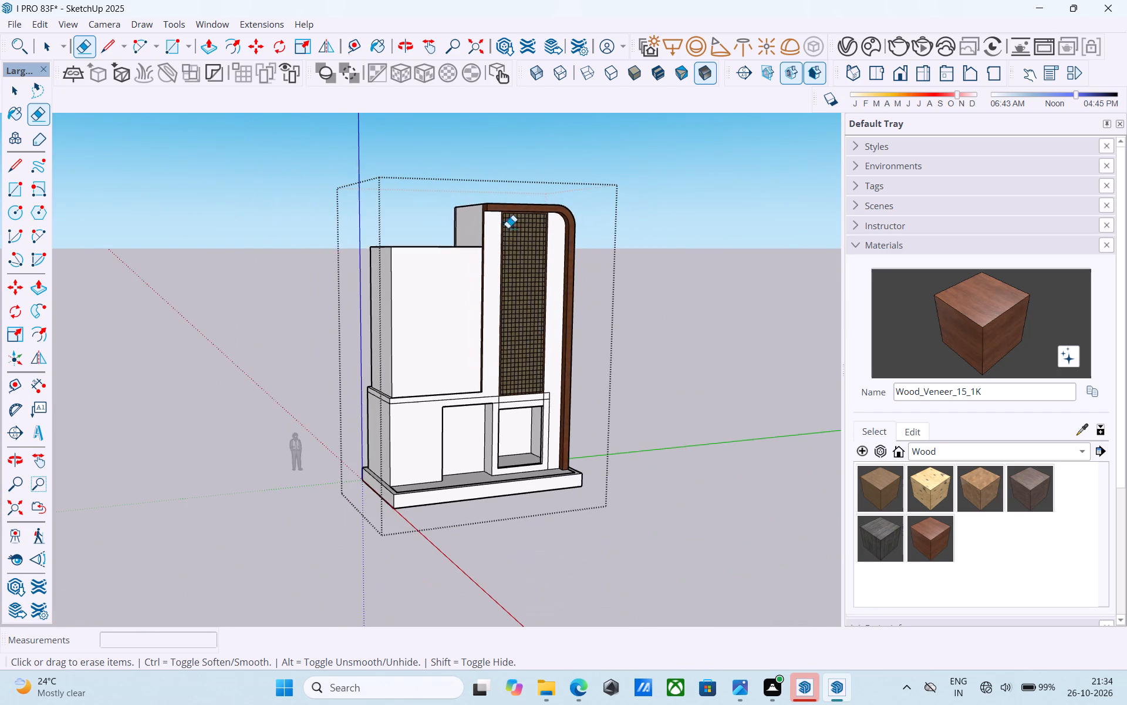
{"action": "scroll", "coordinate": [534, 402], "scroll_direction": "up", "scroll_amount": 14}
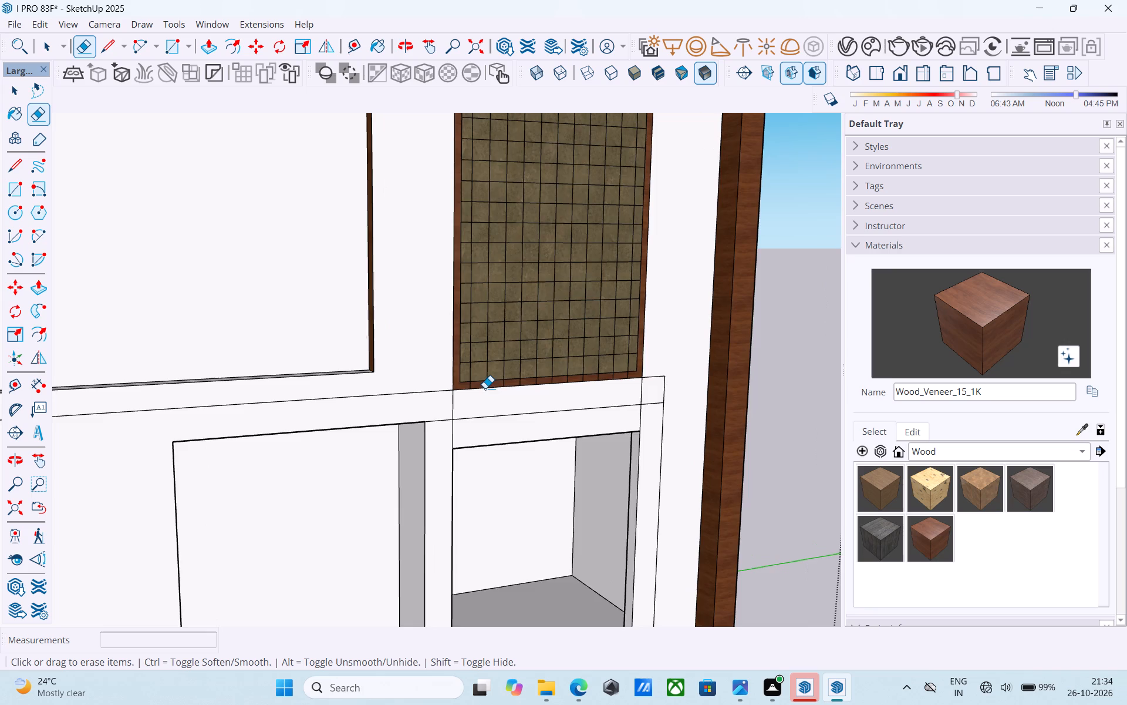
{"action": "scroll", "coordinate": [484, 387], "scroll_direction": "up", "scroll_amount": 6}
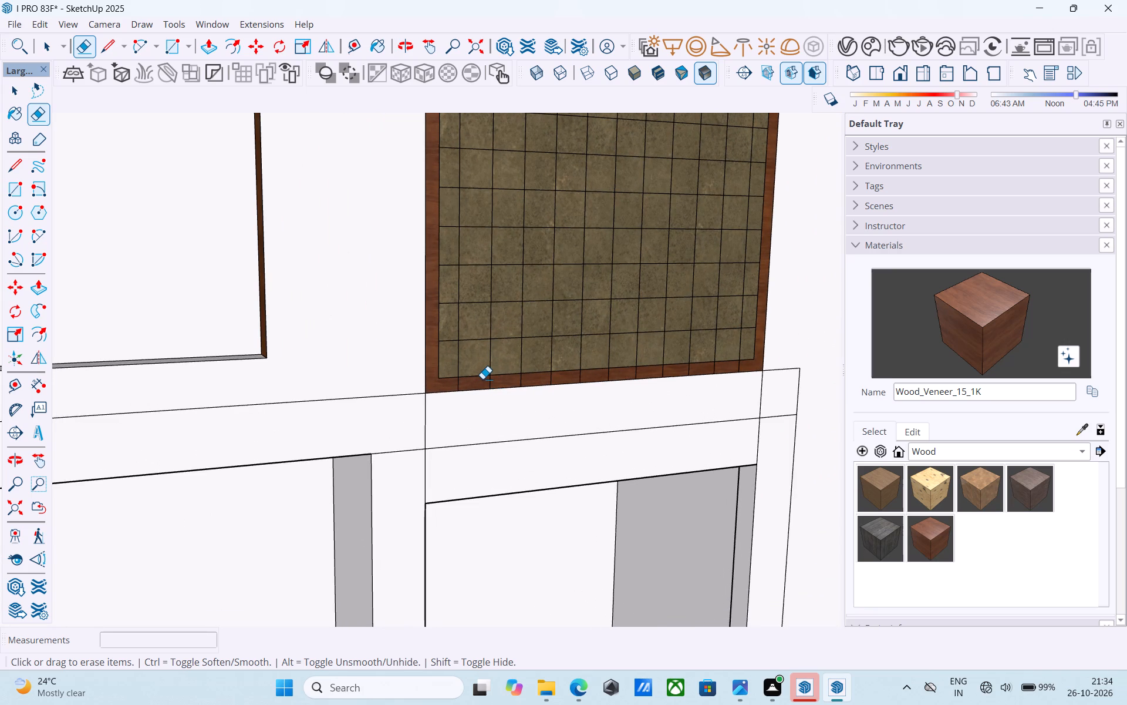
{"action": "scroll", "coordinate": [475, 378], "scroll_direction": "up", "scroll_amount": 5}
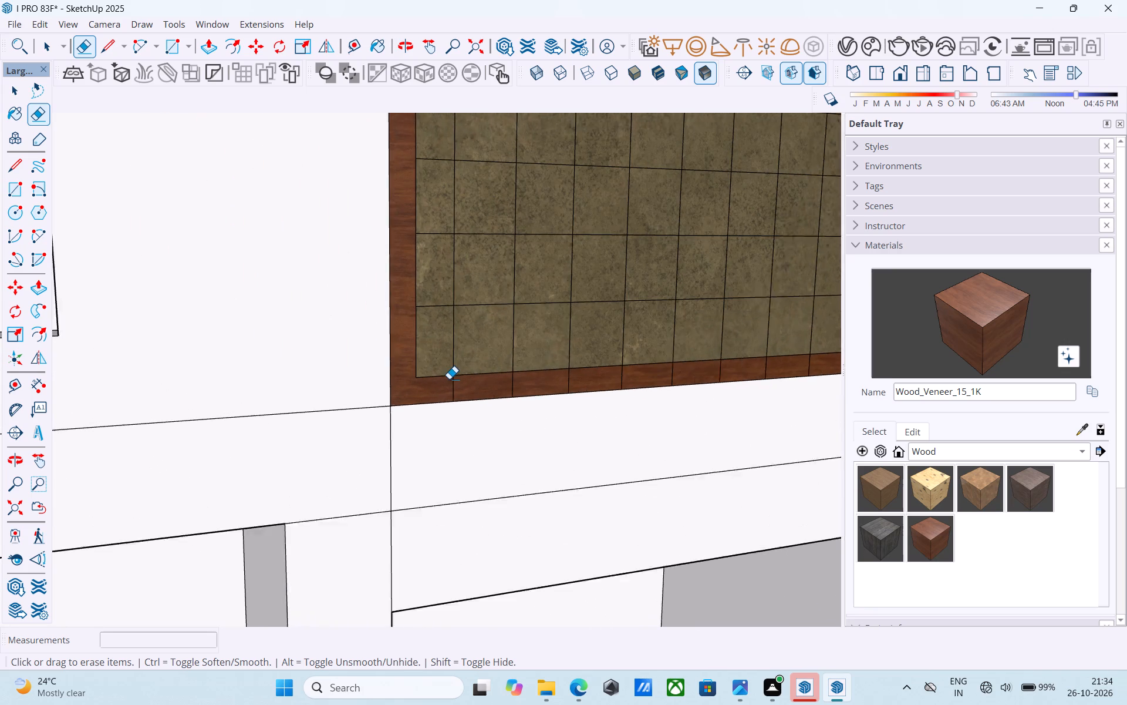
{"action": "scroll", "coordinate": [449, 379], "scroll_direction": "up", "scroll_amount": 2}
{"action": "left_click", "coordinate": [453, 384]}
{"action": "left_click", "coordinate": [515, 388]}
{"action": "left_click_drag", "start_coordinate": [518, 385], "coordinate": [528, 384]}
{"action": "left_click_drag", "start_coordinate": [534, 386], "coordinate": [509, 385]}
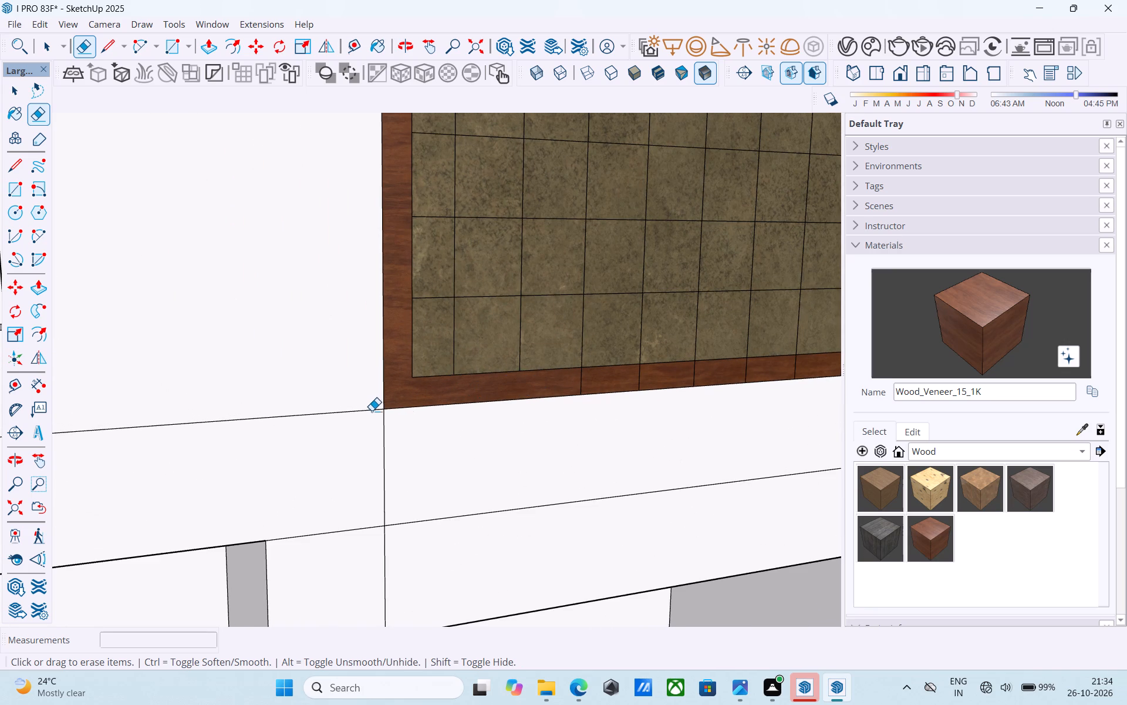
Erase the next four short line segments crossing the middle of the panel's bottom wood border.
{"action": "scroll", "coordinate": [370, 411], "scroll_direction": "down", "scroll_amount": 5}
{"action": "middle_click_drag", "start_coordinate": [498, 404], "coordinate": [508, 384]}
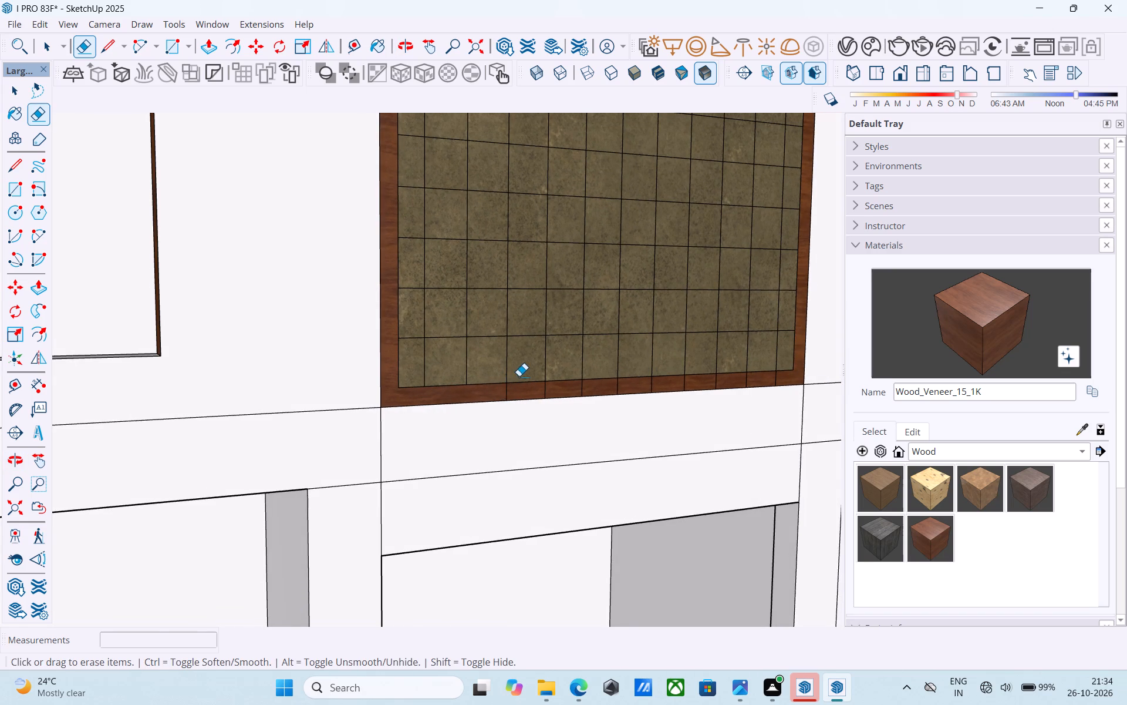
{"action": "scroll", "coordinate": [514, 379], "scroll_direction": "up", "scroll_amount": 4}
{"action": "left_click", "coordinate": [504, 395]}
{"action": "left_click", "coordinate": [560, 392]}
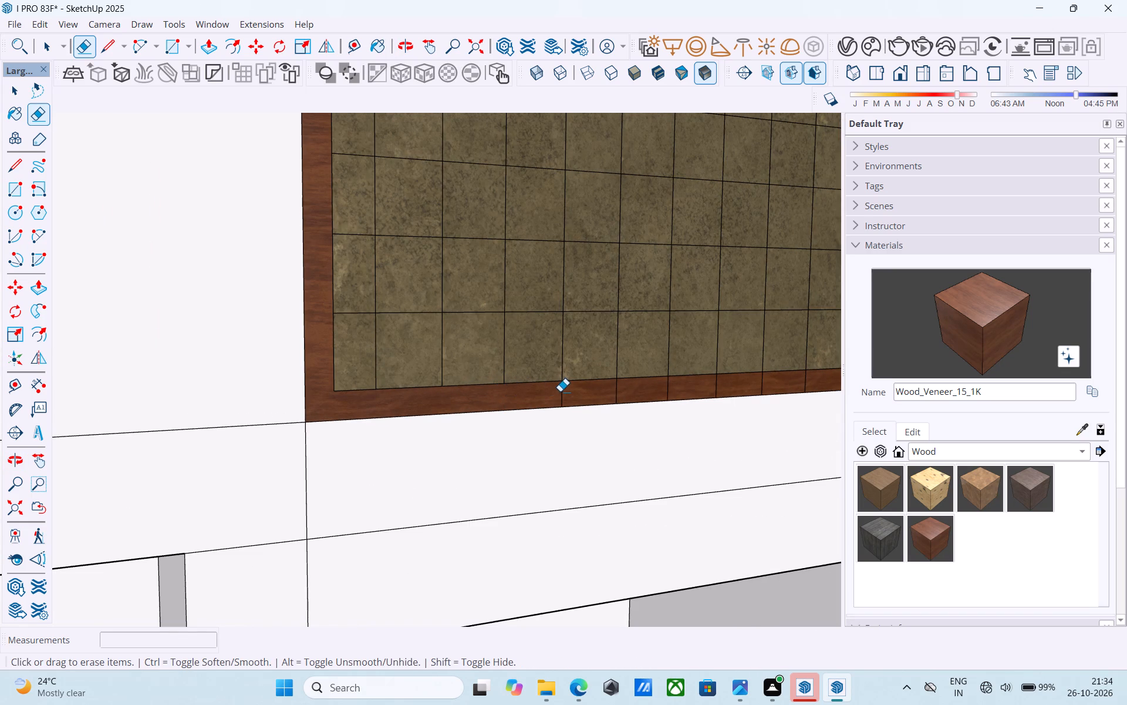
{"action": "left_click_drag", "start_coordinate": [568, 391], "coordinate": [557, 393]}
{"action": "left_click_drag", "start_coordinate": [620, 387], "coordinate": [612, 389]}
{"action": "left_click_drag", "start_coordinate": [667, 390], "coordinate": [667, 390]}
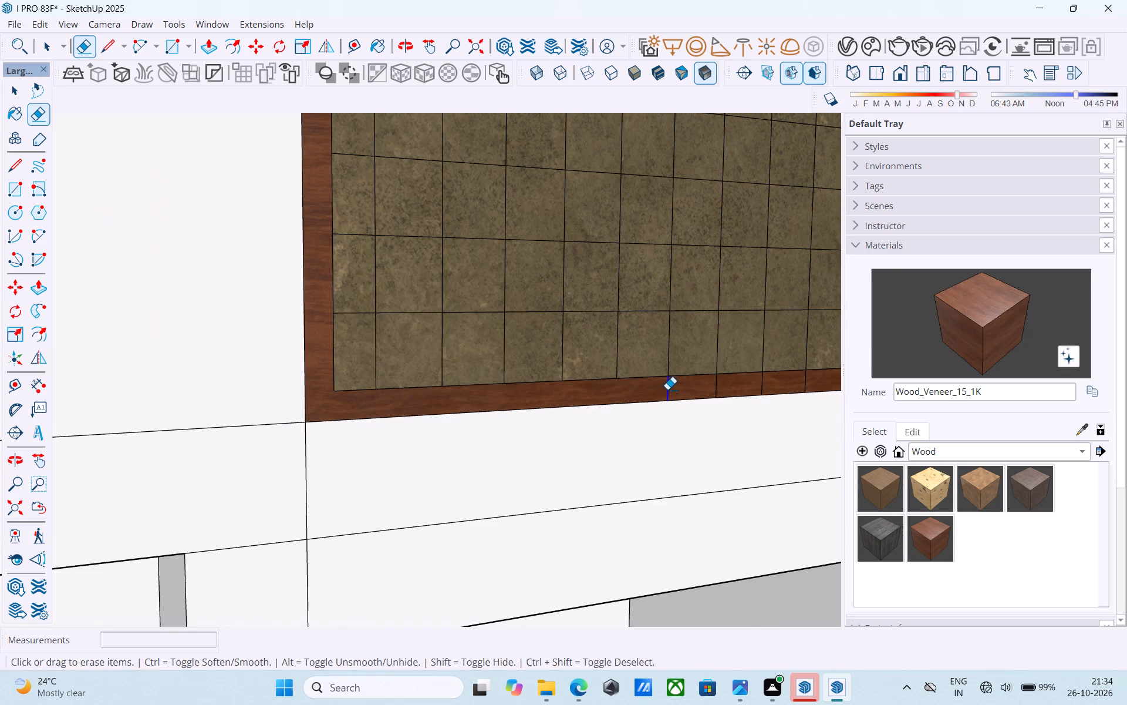
{"action": "left_click_drag", "start_coordinate": [667, 390], "coordinate": [681, 387]}
Erase the remaining short line segments crossing the bottom wood border up to its right corner.
{"action": "scroll", "coordinate": [394, 407], "scroll_direction": "down", "scroll_amount": 5}
{"action": "middle_click_drag", "start_coordinate": [442, 402], "coordinate": [474, 395]}
{"action": "middle_click", "coordinate": [474, 395]}
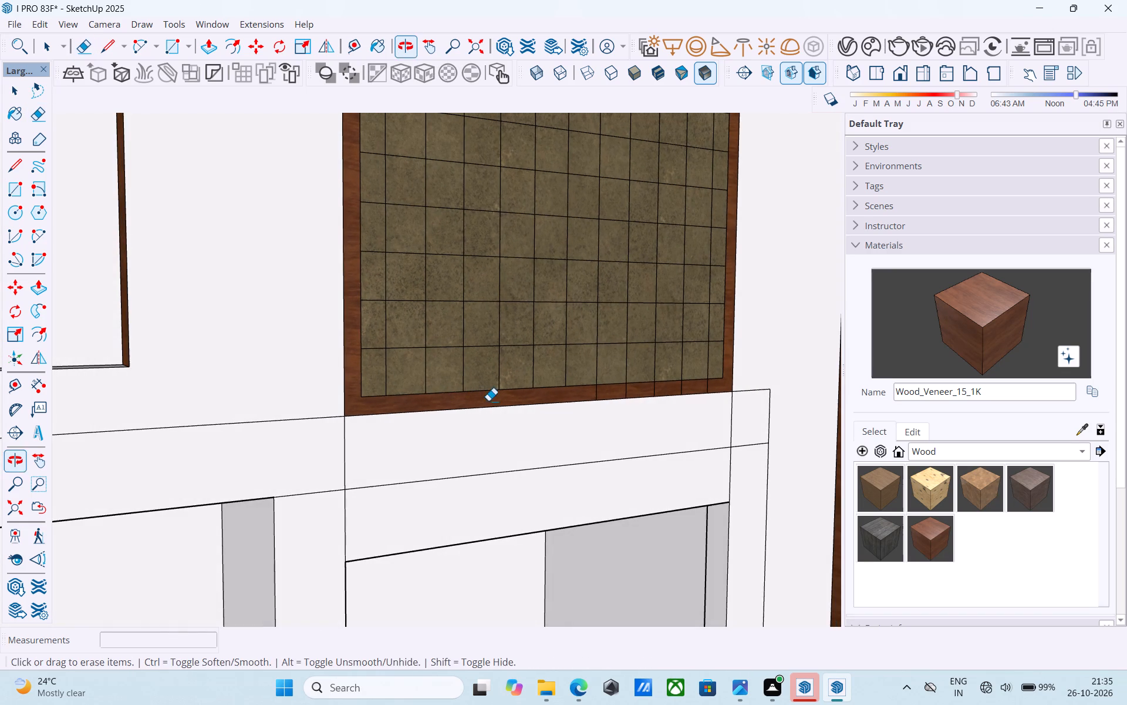
{"action": "scroll", "coordinate": [628, 381], "scroll_direction": "up", "scroll_amount": 4}
{"action": "left_click_drag", "start_coordinate": [586, 395], "coordinate": [575, 397]}
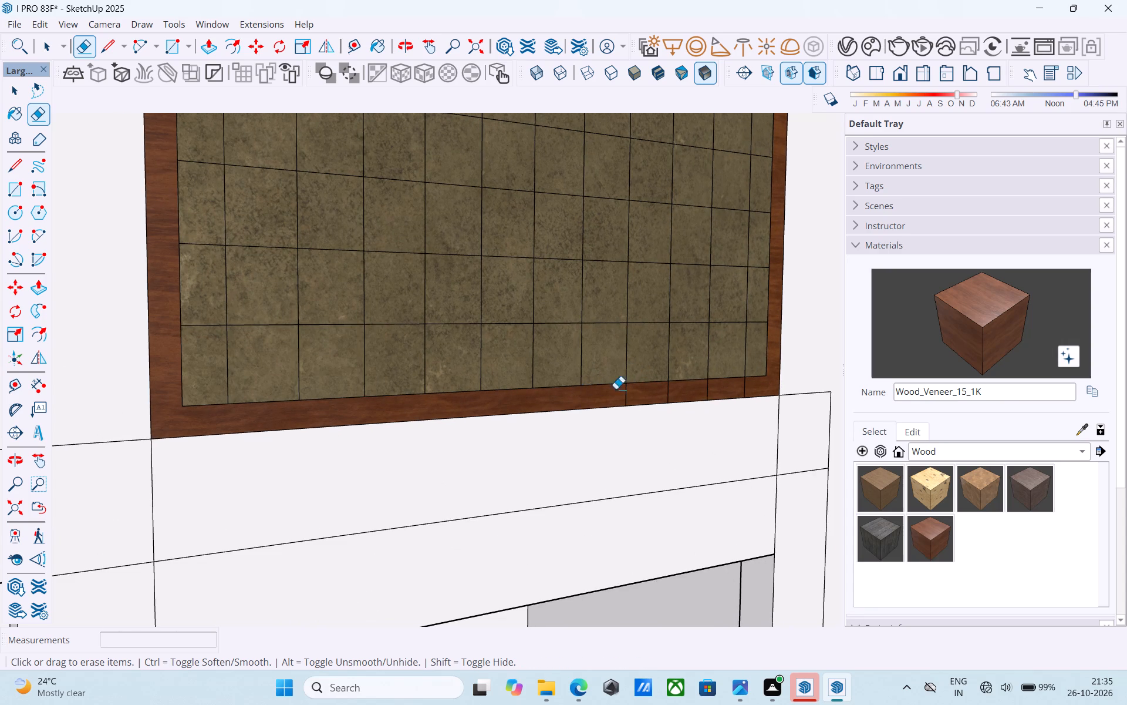
{"action": "left_click", "coordinate": [631, 392]}
{"action": "left_click", "coordinate": [670, 395]}
{"action": "left_click_drag", "start_coordinate": [710, 385], "coordinate": [703, 386]}
{"action": "left_click", "coordinate": [746, 384]}
Check the cleaned bottom border of the metal panel and save the model.
{"action": "middle_click_drag", "start_coordinate": [767, 390], "coordinate": [596, 451]}
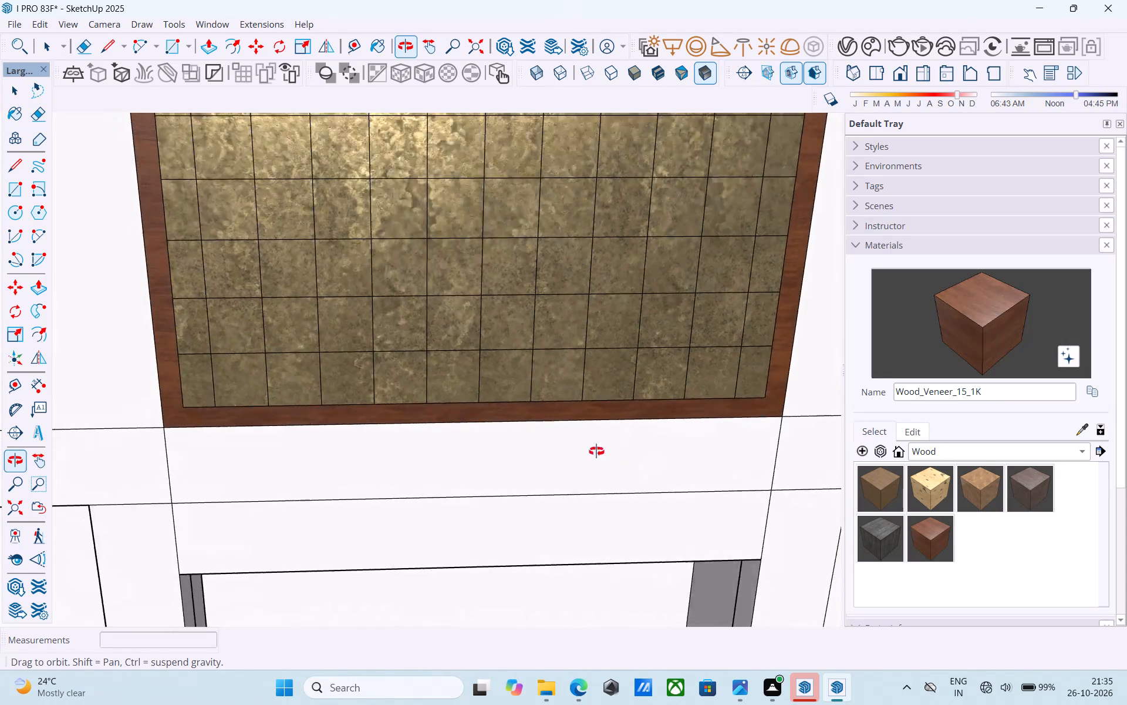
{"action": "middle_click_drag", "start_coordinate": [596, 451], "coordinate": [726, 279]}
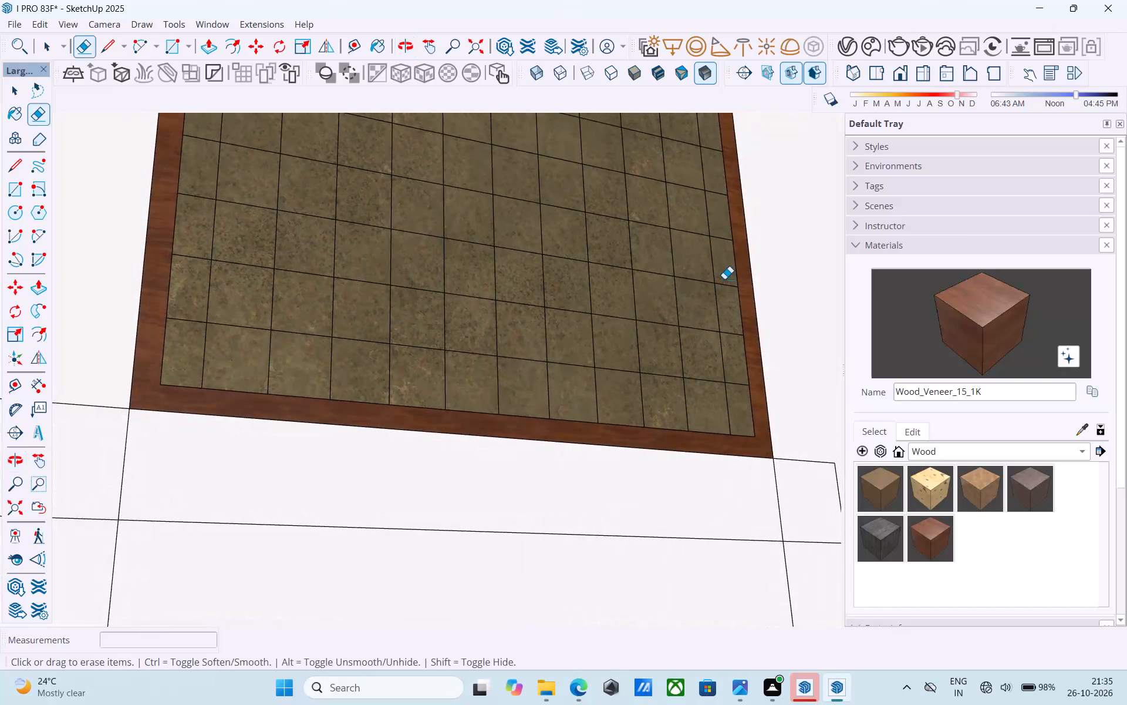
{"action": "middle_click_drag", "start_coordinate": [726, 279], "coordinate": [723, 304]}
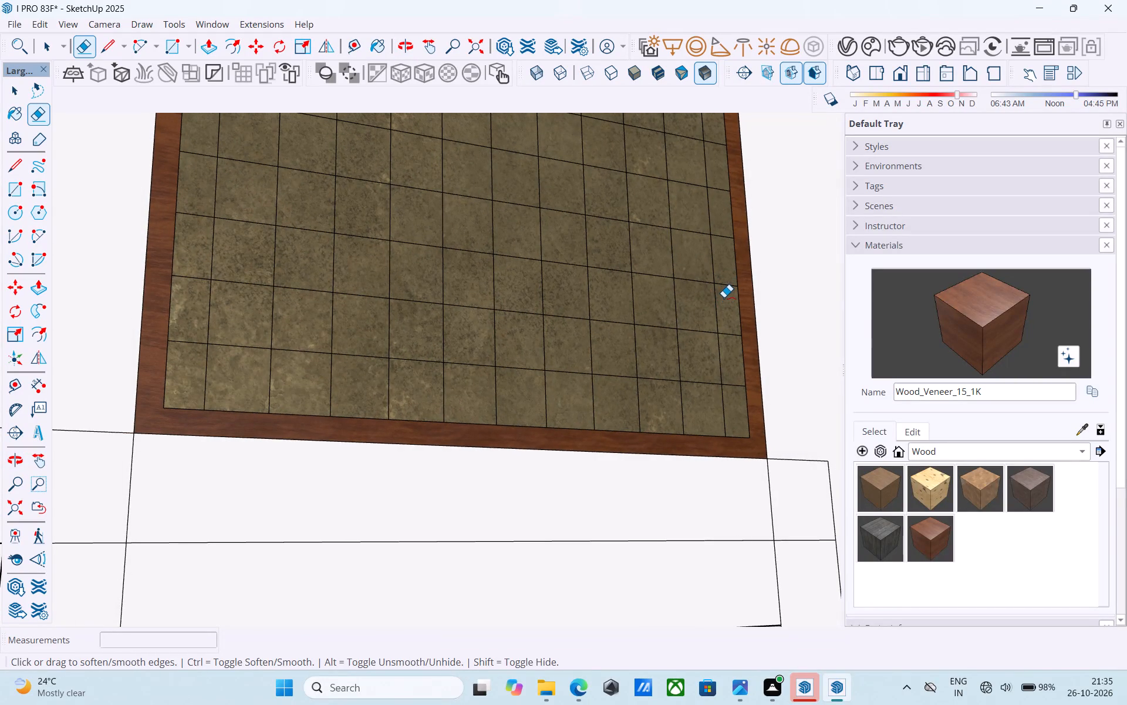
{"action": "key", "text": "ctrl+s"}
Examine the tower's wood-bordered metal panel and upper block from the front and from above.
{"action": "scroll", "coordinate": [724, 294], "scroll_direction": "down", "scroll_amount": 16}
{"action": "middle_click_drag", "start_coordinate": [635, 334], "coordinate": [515, 578], "text": "shift"}
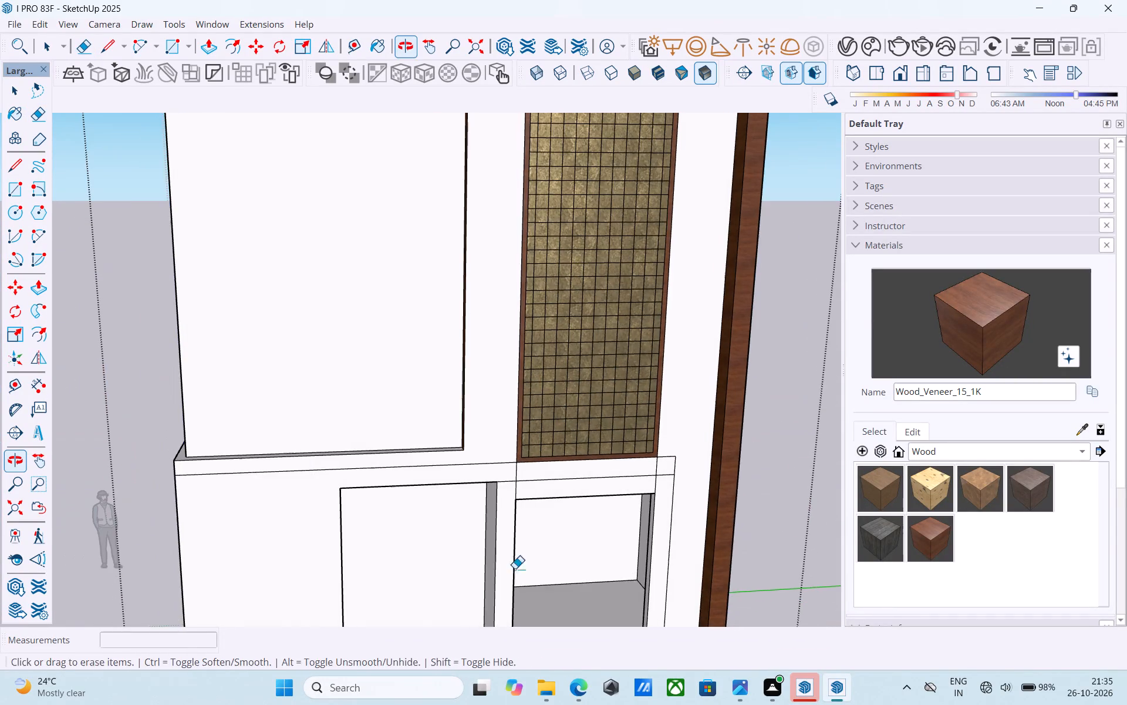
{"action": "middle_click_drag", "start_coordinate": [670, 362], "coordinate": [562, 516]}
{"action": "scroll", "coordinate": [562, 516], "scroll_direction": "up", "scroll_amount": 1}
{"action": "scroll", "coordinate": [581, 423], "scroll_direction": "down", "scroll_amount": 1}
{"action": "middle_click_drag", "start_coordinate": [605, 402], "coordinate": [632, 375], "text": "shift"}
{"action": "scroll", "coordinate": [632, 375], "scroll_direction": "down", "scroll_amount": 3}
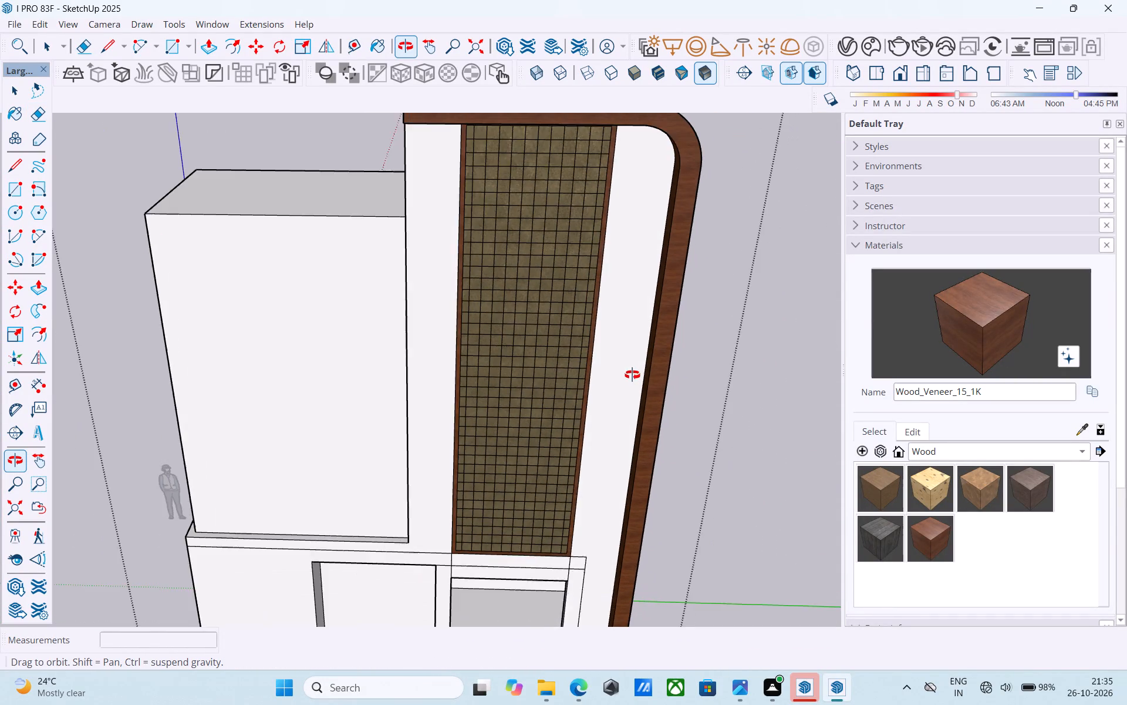
{"action": "middle_click_drag", "start_coordinate": [632, 375], "coordinate": [629, 419], "text": "shift"}
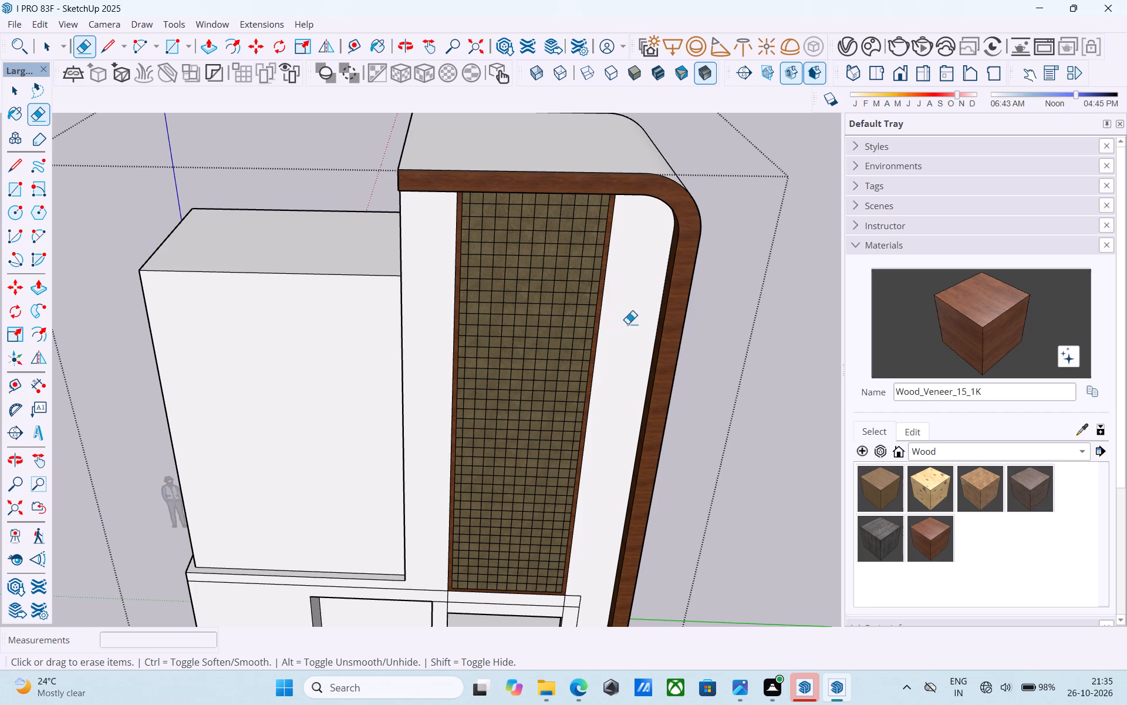
{"action": "middle_click_drag", "start_coordinate": [605, 393], "coordinate": [610, 370]}
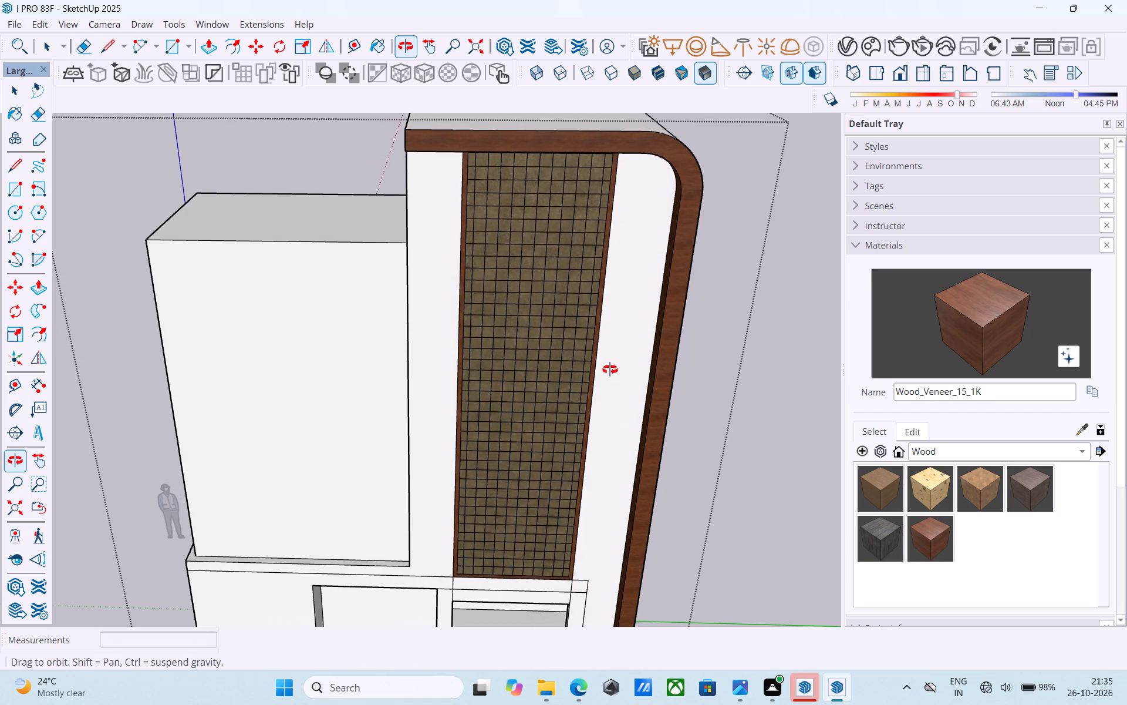
{"action": "middle_click_drag", "start_coordinate": [610, 370], "coordinate": [610, 368]}
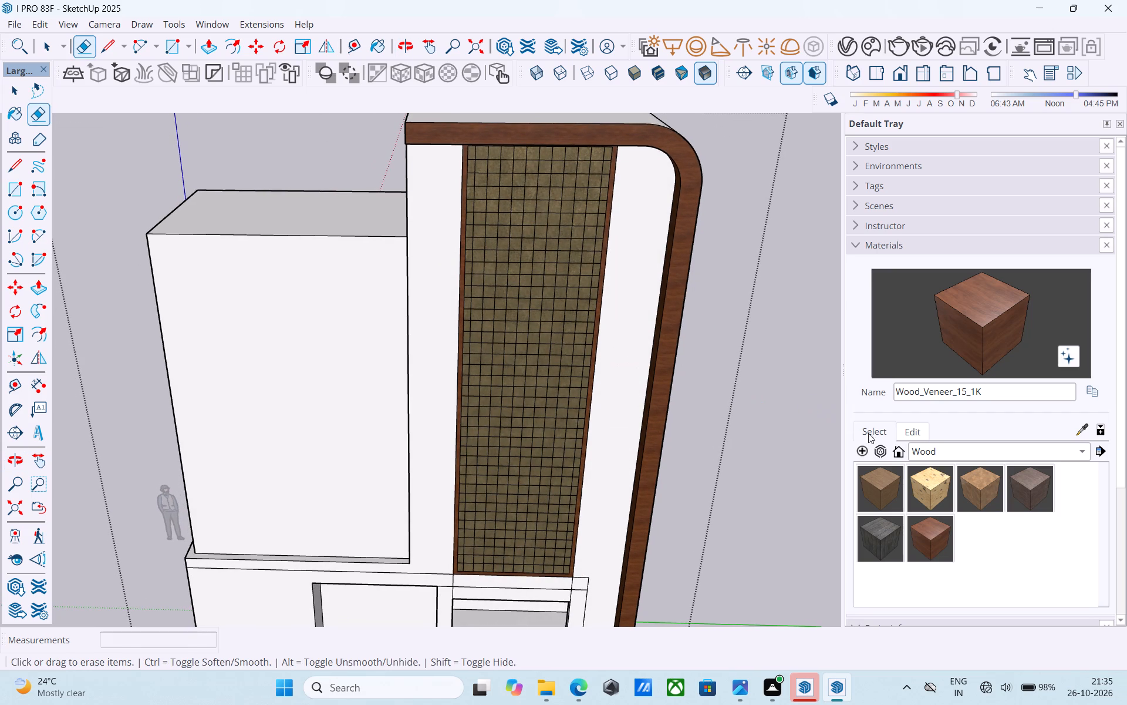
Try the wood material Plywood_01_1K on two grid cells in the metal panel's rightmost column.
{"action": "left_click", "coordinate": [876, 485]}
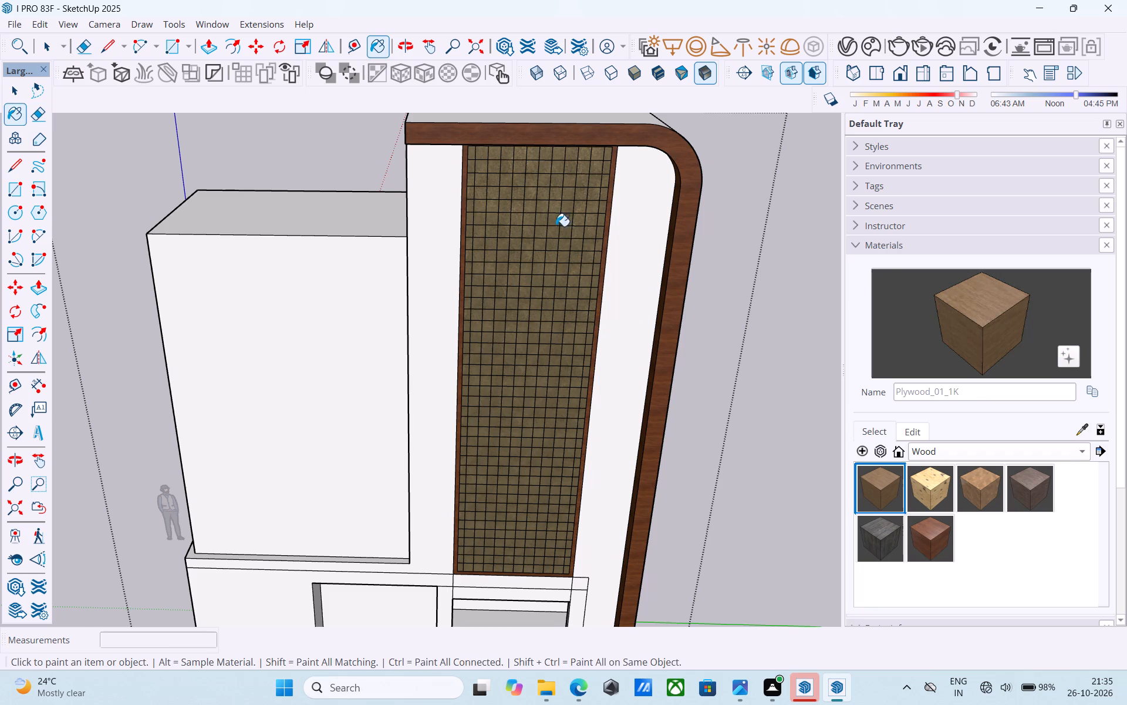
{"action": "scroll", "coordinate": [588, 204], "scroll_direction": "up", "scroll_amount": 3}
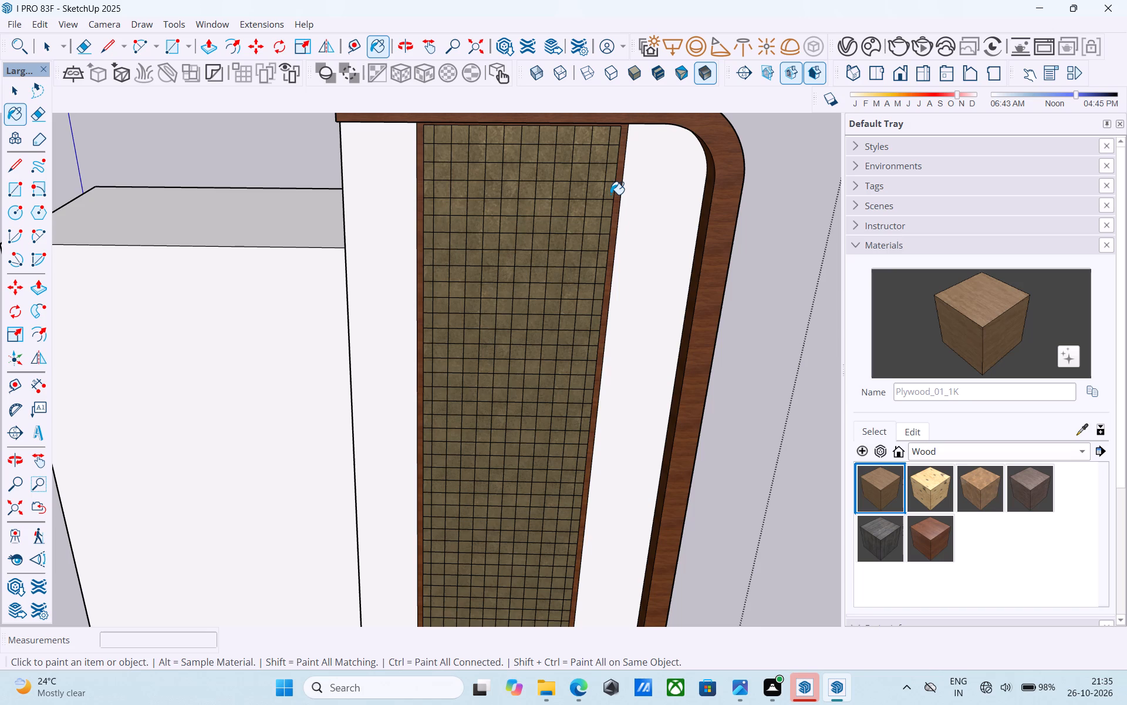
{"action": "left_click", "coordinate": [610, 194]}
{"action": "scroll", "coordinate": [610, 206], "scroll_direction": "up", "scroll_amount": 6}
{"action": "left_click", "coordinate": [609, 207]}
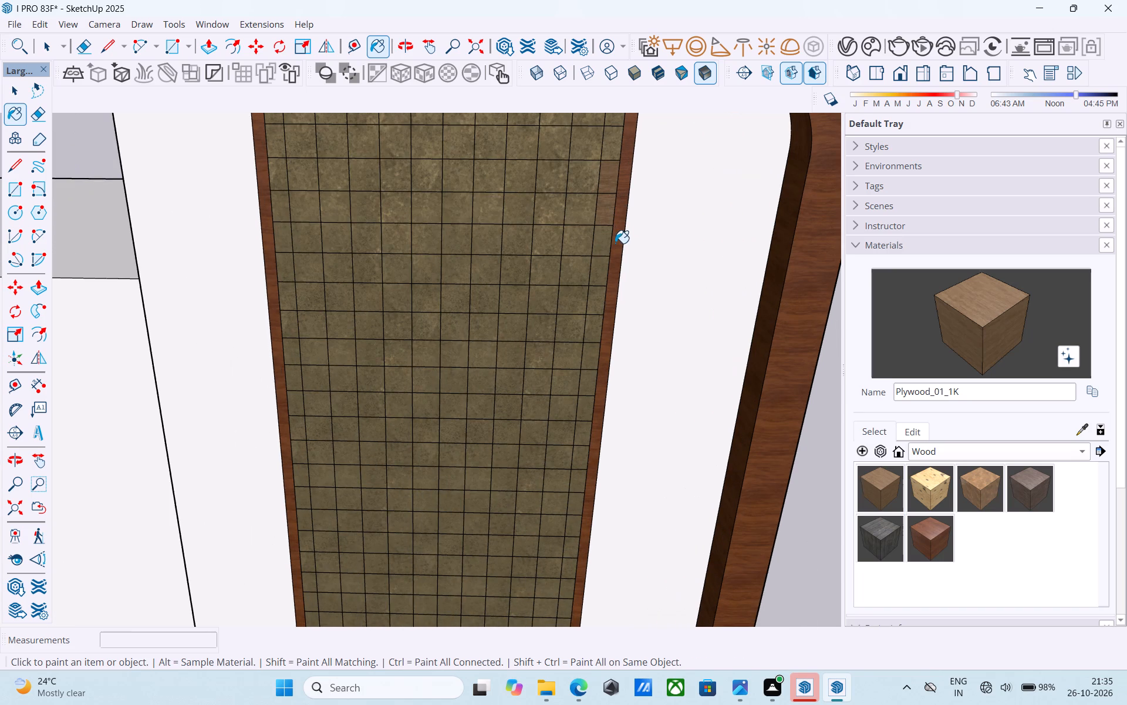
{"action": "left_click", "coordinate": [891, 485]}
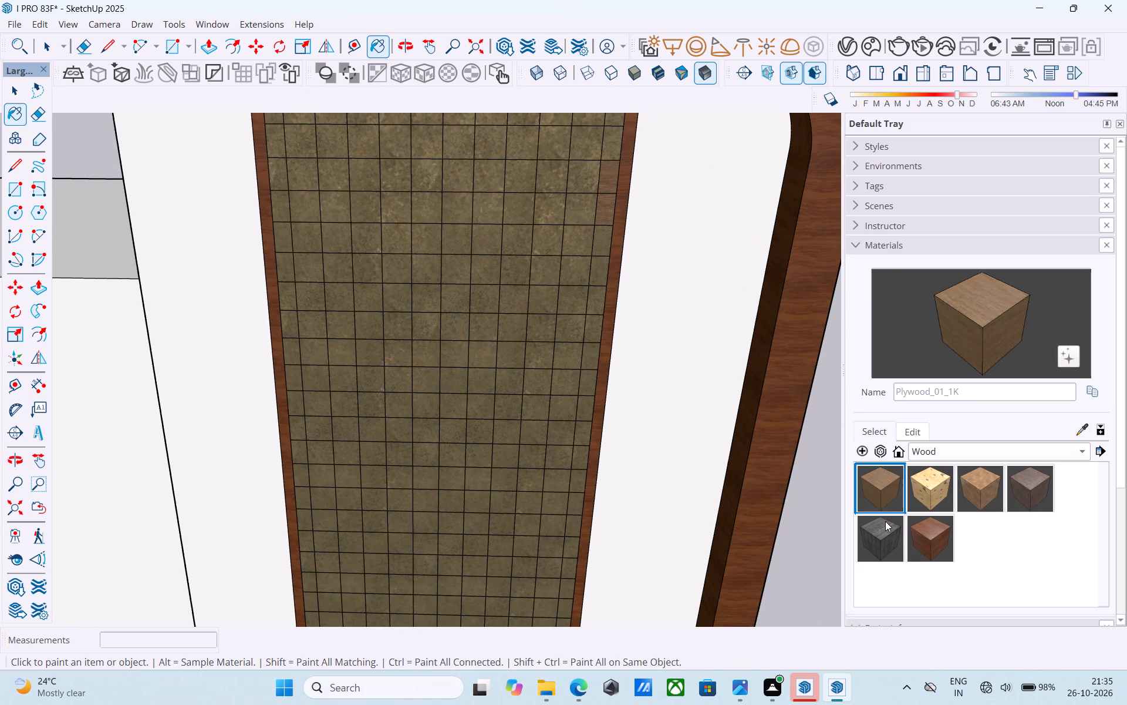
Paint six consecutive cells near the top of the metal panel's rightmost grid column with Wood_Planks_01_1K.
{"action": "left_click", "coordinate": [885, 521]}
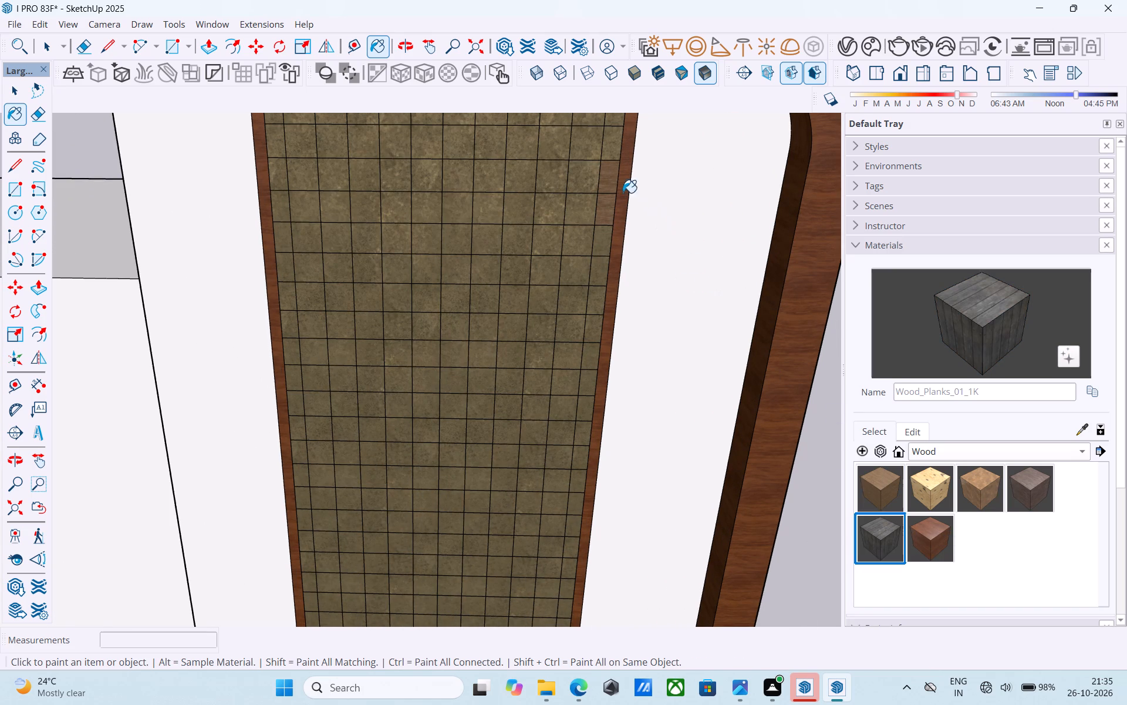
{"action": "left_click", "coordinate": [605, 187]}
{"action": "left_click", "coordinate": [610, 206]}
{"action": "left_click", "coordinate": [606, 242]}
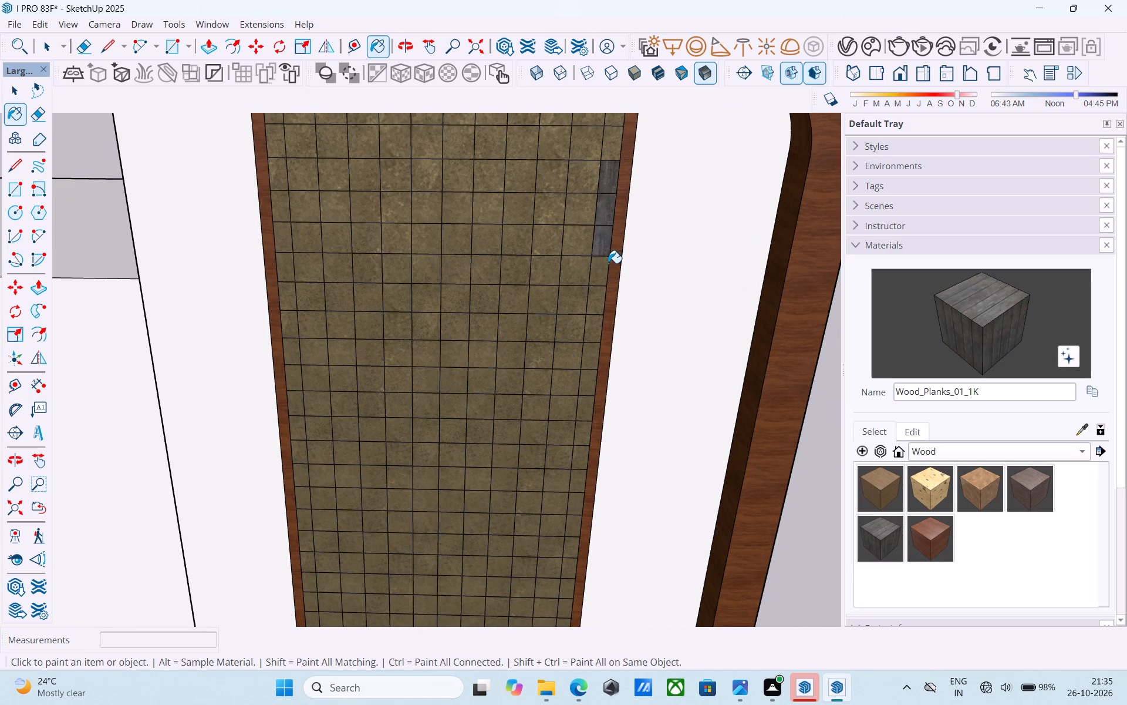
{"action": "left_click", "coordinate": [602, 266]}
{"action": "left_click", "coordinate": [598, 294]}
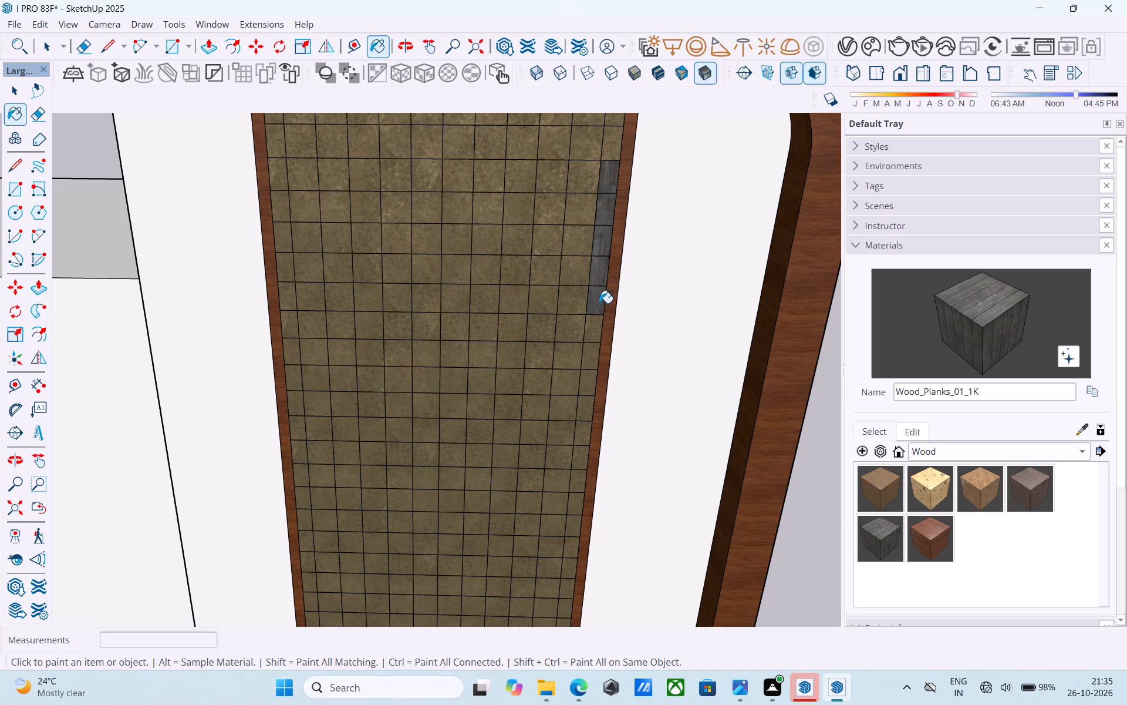
{"action": "left_click", "coordinate": [599, 324]}
Extend the Wood_Planks_01_1K strip down the panel's rightmost column by painting the next six cells.
{"action": "scroll", "coordinate": [596, 324], "scroll_direction": "down", "scroll_amount": 3}
{"action": "scroll", "coordinate": [572, 392], "scroll_direction": "up", "scroll_amount": 1}
{"action": "middle_click_drag", "start_coordinate": [572, 392], "coordinate": [540, 296]}
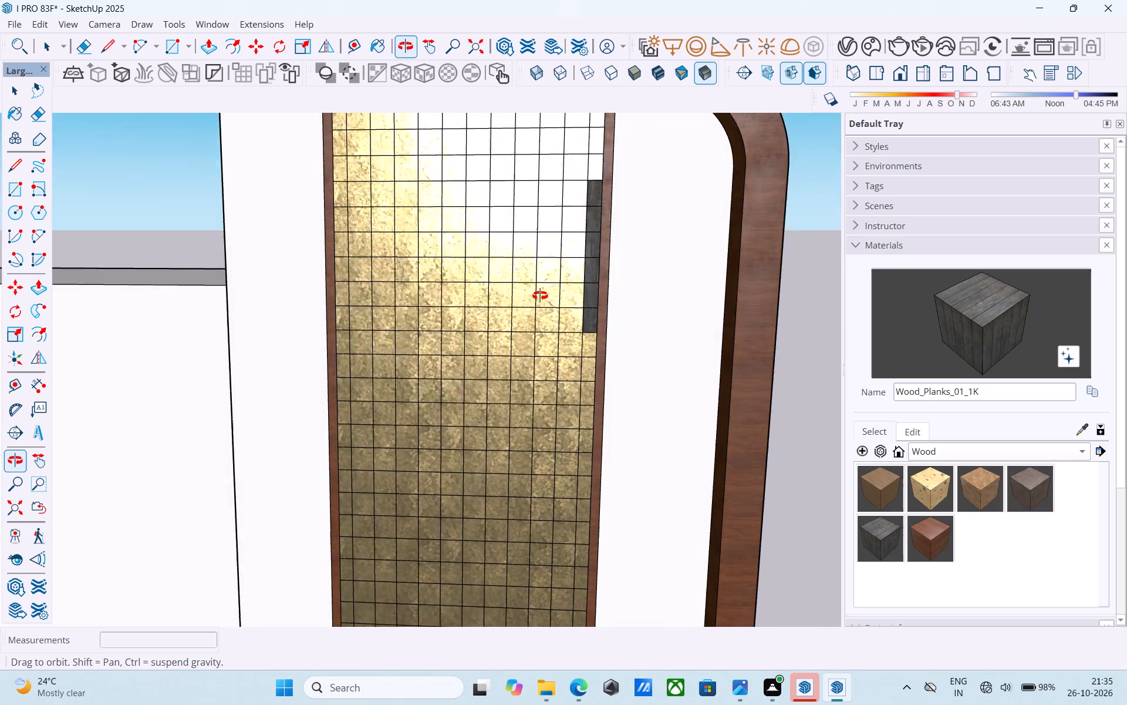
{"action": "middle_click_drag", "start_coordinate": [540, 296], "coordinate": [400, 288]}
{"action": "scroll", "coordinate": [501, 284], "scroll_direction": "down", "scroll_amount": 5}
{"action": "scroll", "coordinate": [529, 371], "scroll_direction": "down", "scroll_amount": 2}
{"action": "middle_click_drag", "start_coordinate": [527, 371], "coordinate": [551, 357]}
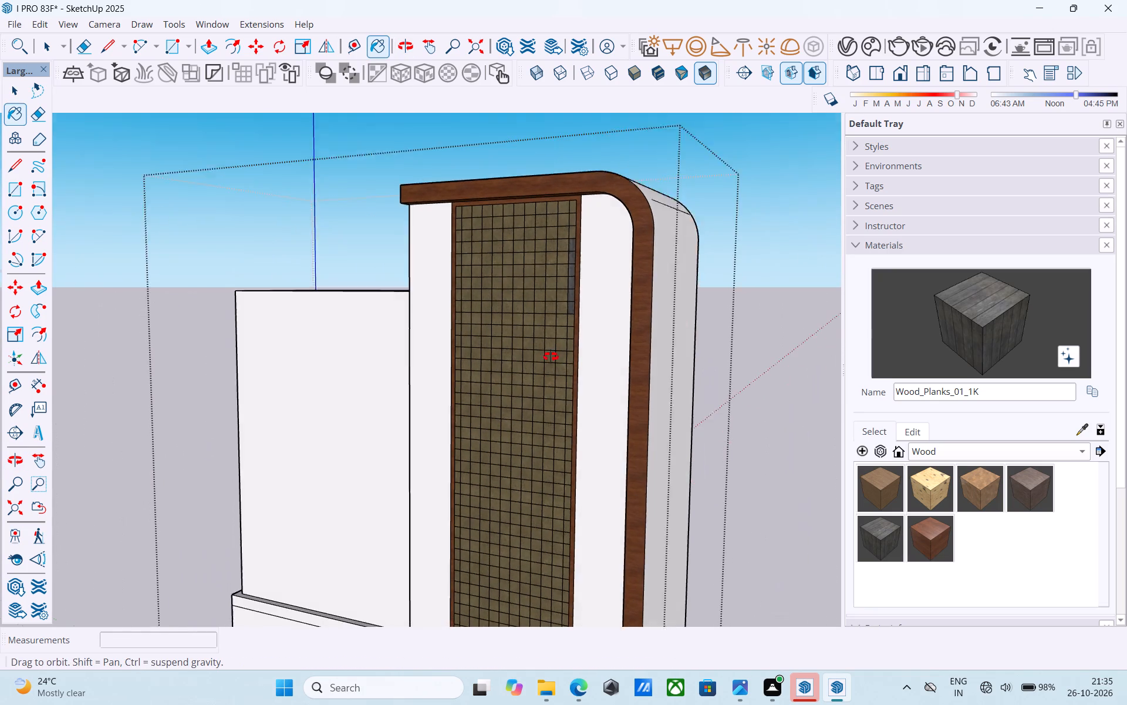
{"action": "middle_click_drag", "start_coordinate": [551, 357], "coordinate": [557, 368]}
{"action": "scroll", "coordinate": [565, 364], "scroll_direction": "up", "scroll_amount": 7}
{"action": "left_click", "coordinate": [593, 311]}
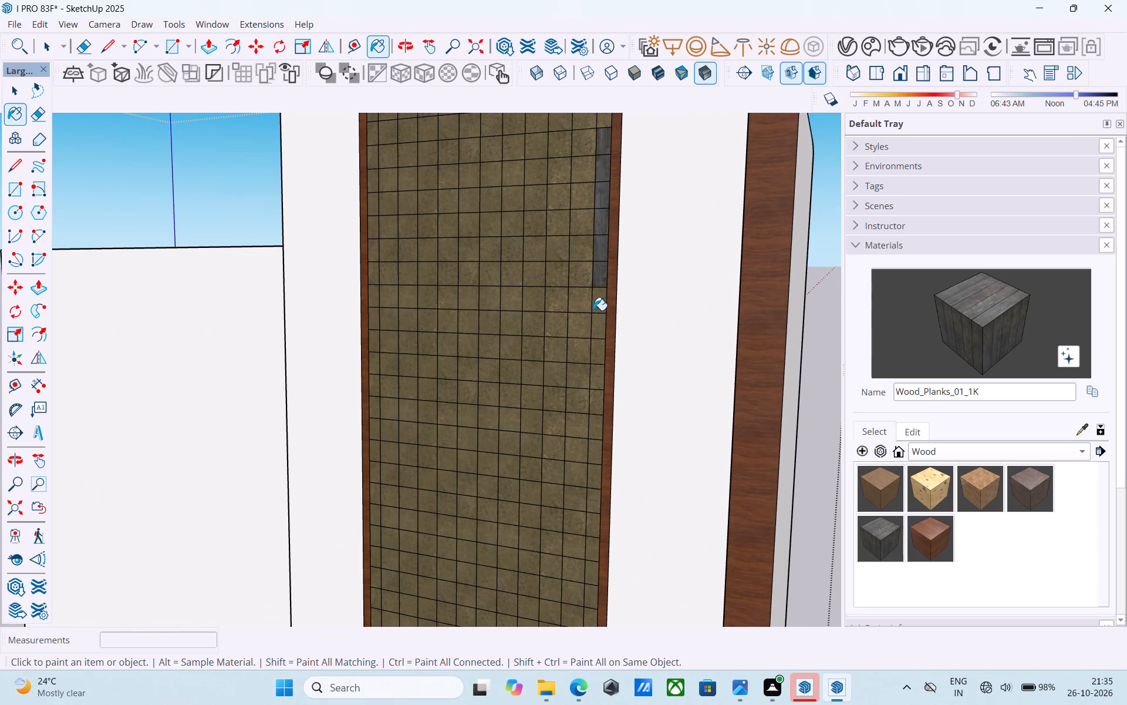
{"action": "left_click", "coordinate": [598, 331]}
{"action": "left_click", "coordinate": [599, 347]}
{"action": "scroll", "coordinate": [587, 293], "scroll_direction": "down", "scroll_amount": 5}
{"action": "scroll", "coordinate": [590, 346], "scroll_direction": "up", "scroll_amount": 5}
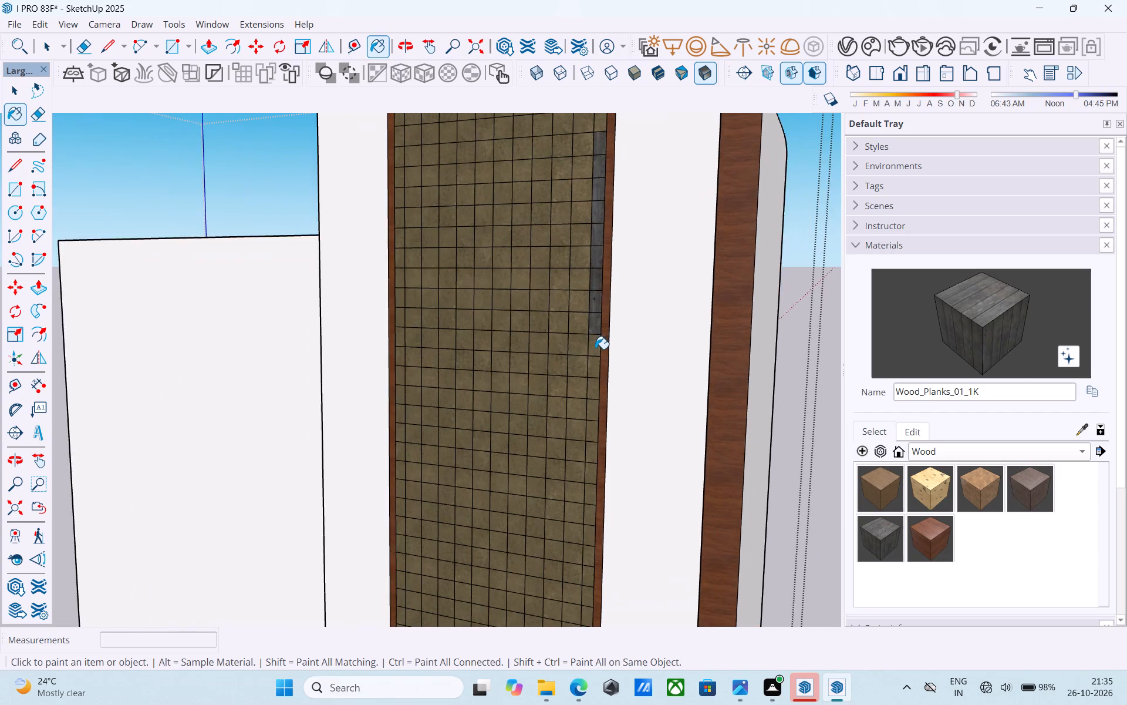
{"action": "scroll", "coordinate": [595, 349], "scroll_direction": "up", "scroll_amount": 1}
{"action": "left_click", "coordinate": [596, 349]}
{"action": "left_click", "coordinate": [593, 367]}
{"action": "left_click", "coordinate": [593, 406]}
Paint the following cells of the rightmost column with Wood_Planks_01_1K, continuing the dark strip downward past mid-panel.
{"action": "scroll", "coordinate": [548, 319], "scroll_direction": "down", "scroll_amount": 7}
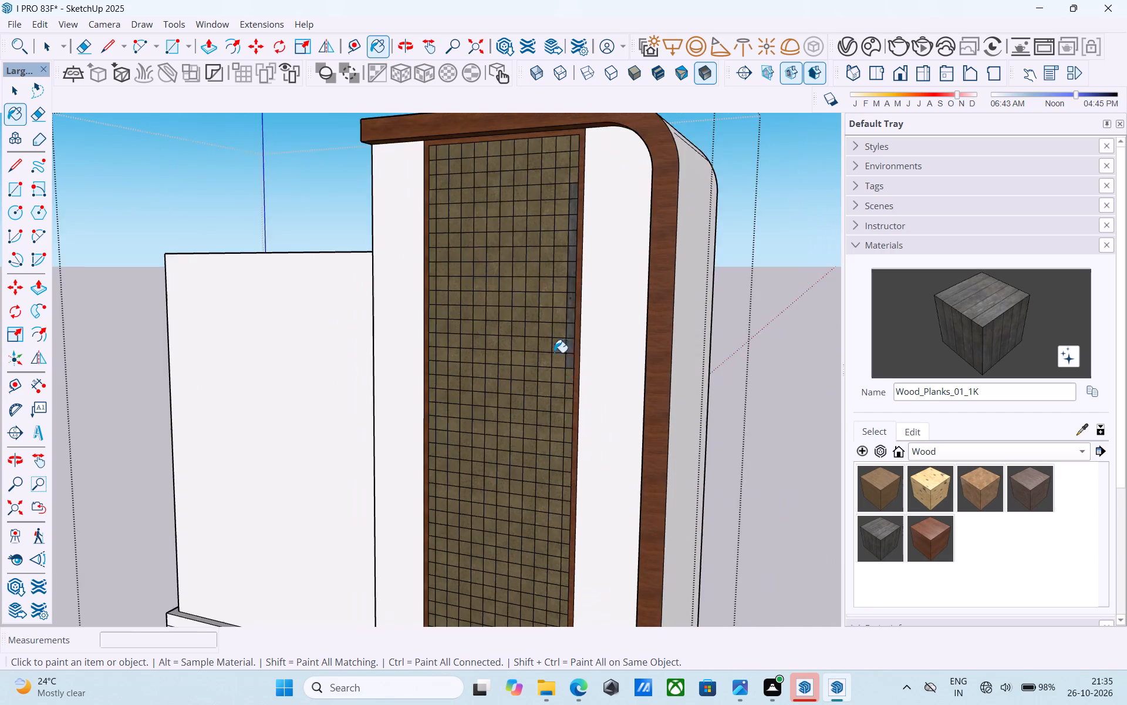
{"action": "middle_click_drag", "start_coordinate": [571, 383], "coordinate": [618, 375]}
{"action": "scroll", "coordinate": [612, 377], "scroll_direction": "up", "scroll_amount": 6}
{"action": "left_click", "coordinate": [579, 360]}
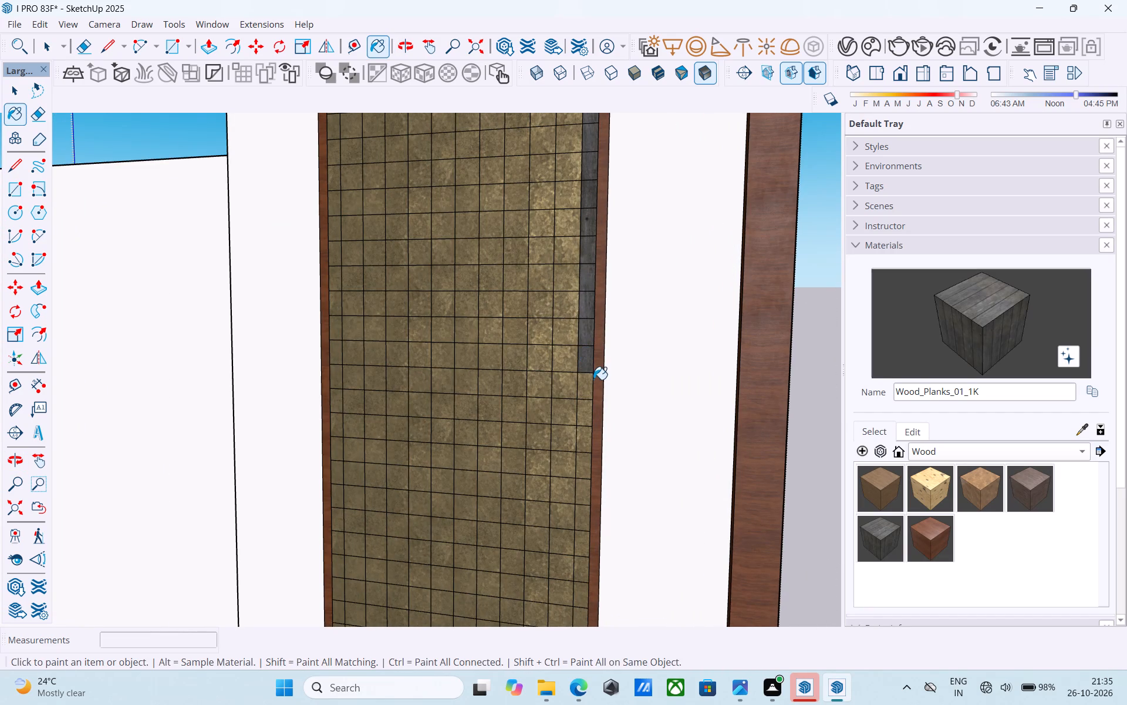
{"action": "left_click", "coordinate": [590, 384]}
{"action": "left_click", "coordinate": [589, 419]}
{"action": "left_click", "coordinate": [585, 440]}
{"action": "left_click", "coordinate": [576, 478]}
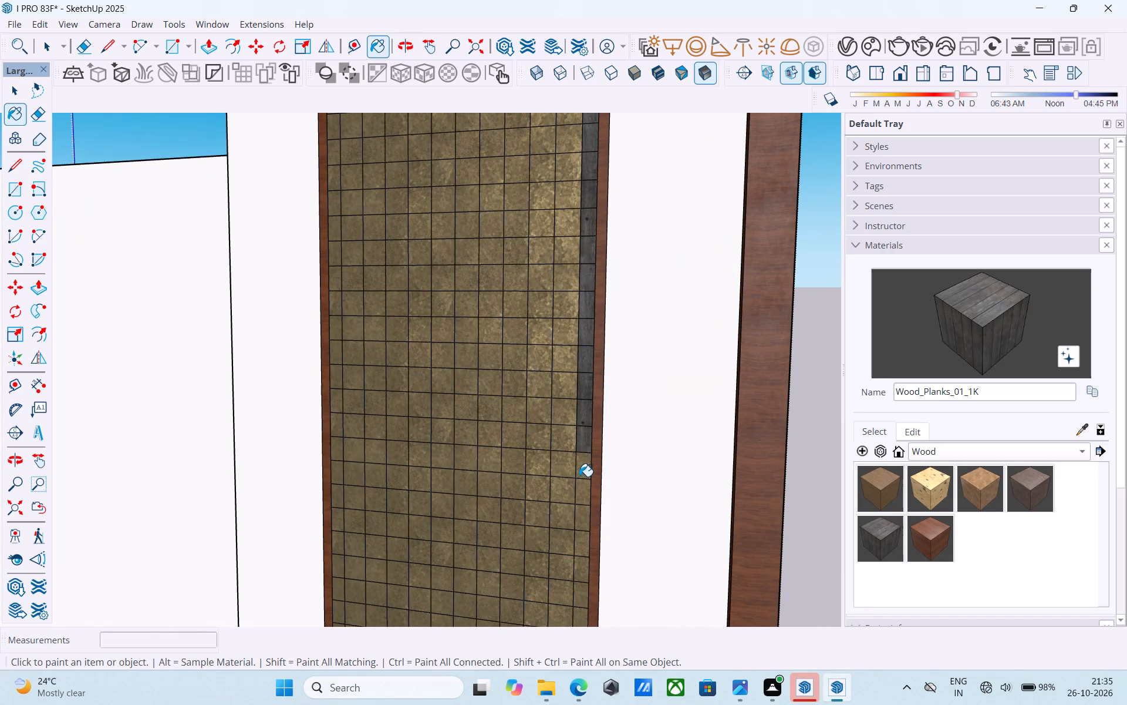
{"action": "left_click", "coordinate": [589, 469]}
{"action": "left_click", "coordinate": [585, 486]}
Continue the Wood_Planks_01_1K strip over the next cells down the rightmost column into the panel's lower half.
{"action": "scroll", "coordinate": [527, 371], "scroll_direction": "down", "scroll_amount": 6}
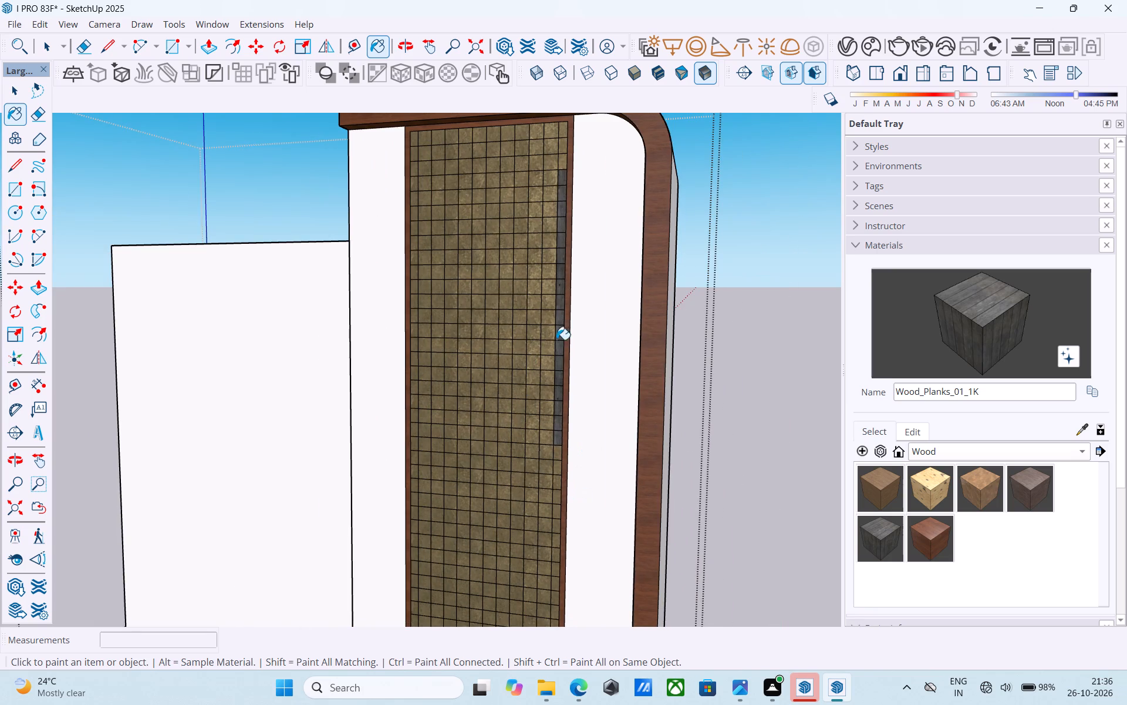
{"action": "scroll", "coordinate": [557, 333], "scroll_direction": "down", "scroll_amount": 6}
{"action": "scroll", "coordinate": [566, 431], "scroll_direction": "up", "scroll_amount": 9}
{"action": "left_click", "coordinate": [552, 372]}
{"action": "left_click", "coordinate": [552, 380]}
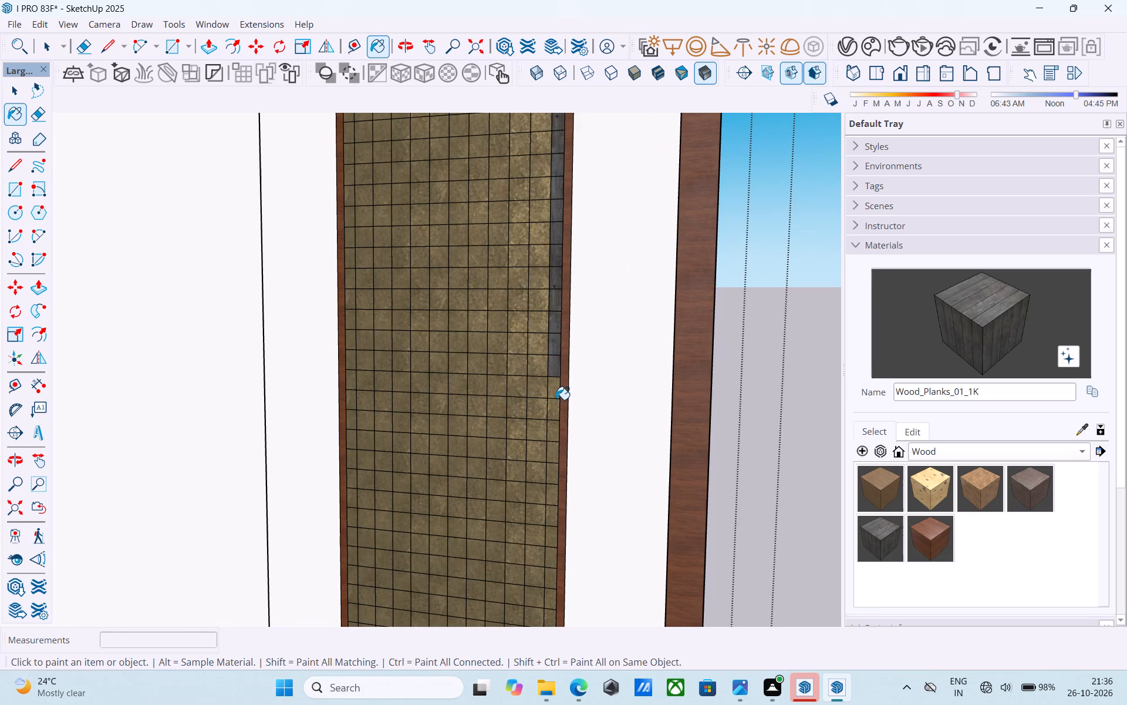
{"action": "left_click", "coordinate": [558, 403]}
{"action": "left_click", "coordinate": [550, 428]}
{"action": "left_click", "coordinate": [548, 454]}
{"action": "scroll", "coordinate": [498, 367], "scroll_direction": "down", "scroll_amount": 7}
{"action": "scroll", "coordinate": [532, 421], "scroll_direction": "up", "scroll_amount": 9}
{"action": "left_click", "coordinate": [515, 422]}
{"action": "left_click", "coordinate": [518, 454]}
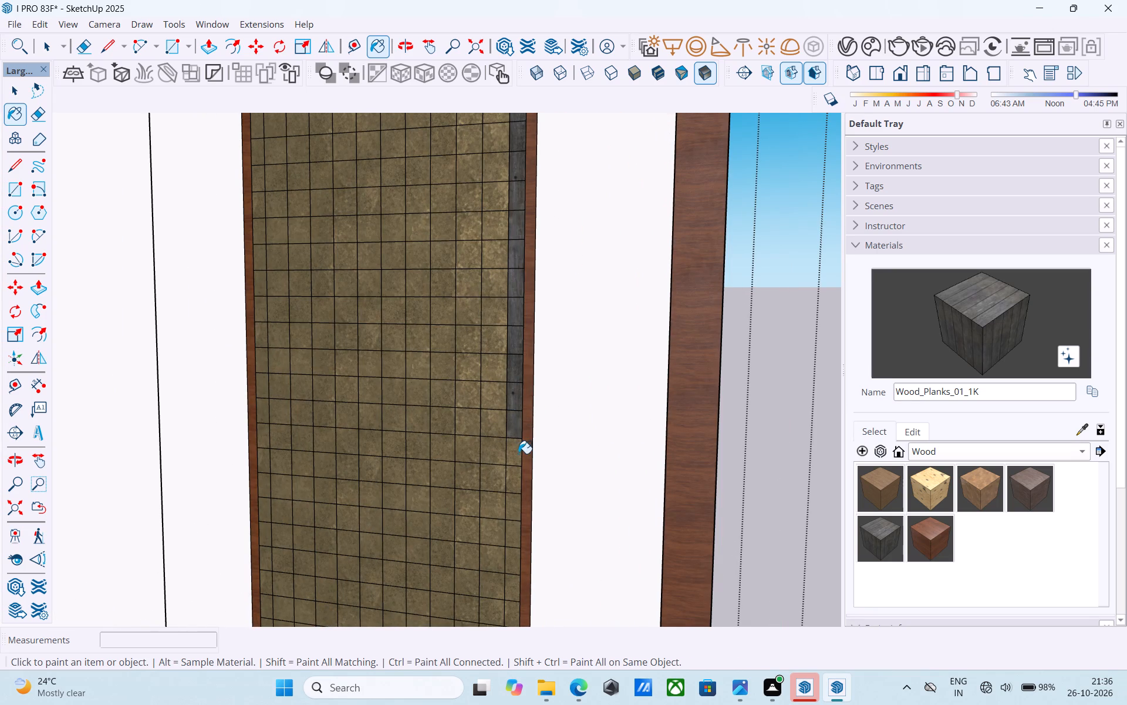
Paint five more cells of the rightmost column with Wood_Planks_01_1K, continuing toward the panel's bottom border.
{"action": "scroll", "coordinate": [511, 418], "scroll_direction": "down", "scroll_amount": 10}
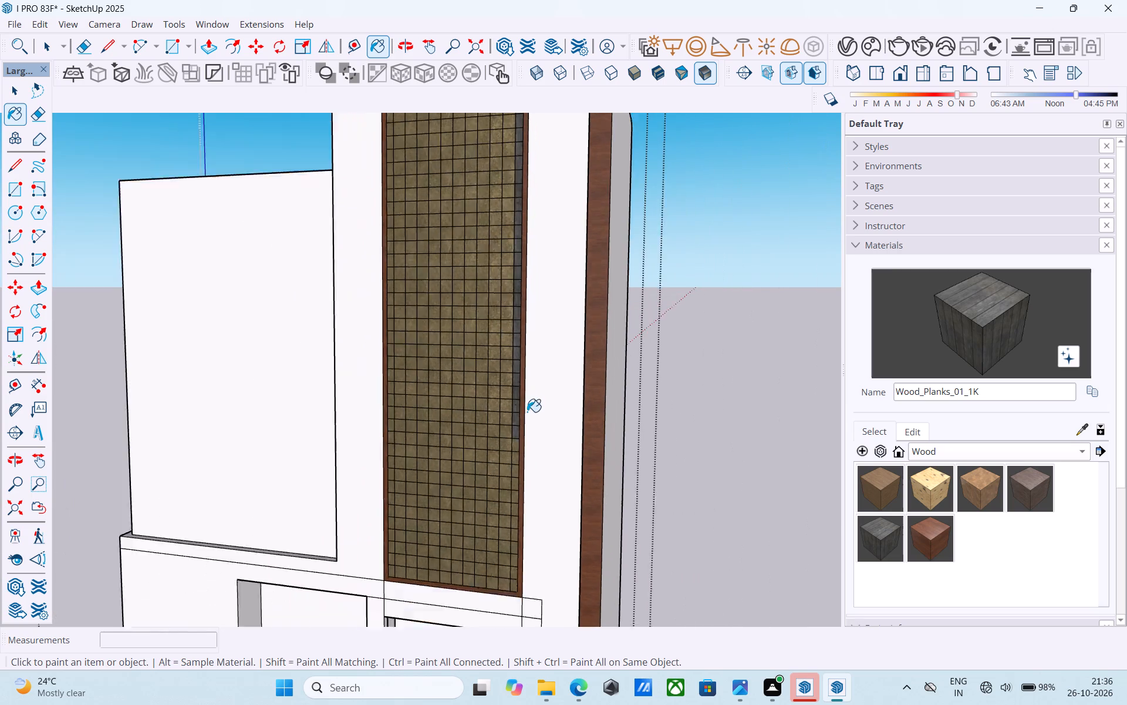
{"action": "scroll", "coordinate": [525, 411], "scroll_direction": "down", "scroll_amount": 6}
{"action": "middle_click_drag", "start_coordinate": [514, 452], "coordinate": [517, 431]}
{"action": "scroll", "coordinate": [517, 431], "scroll_direction": "up", "scroll_amount": 10}
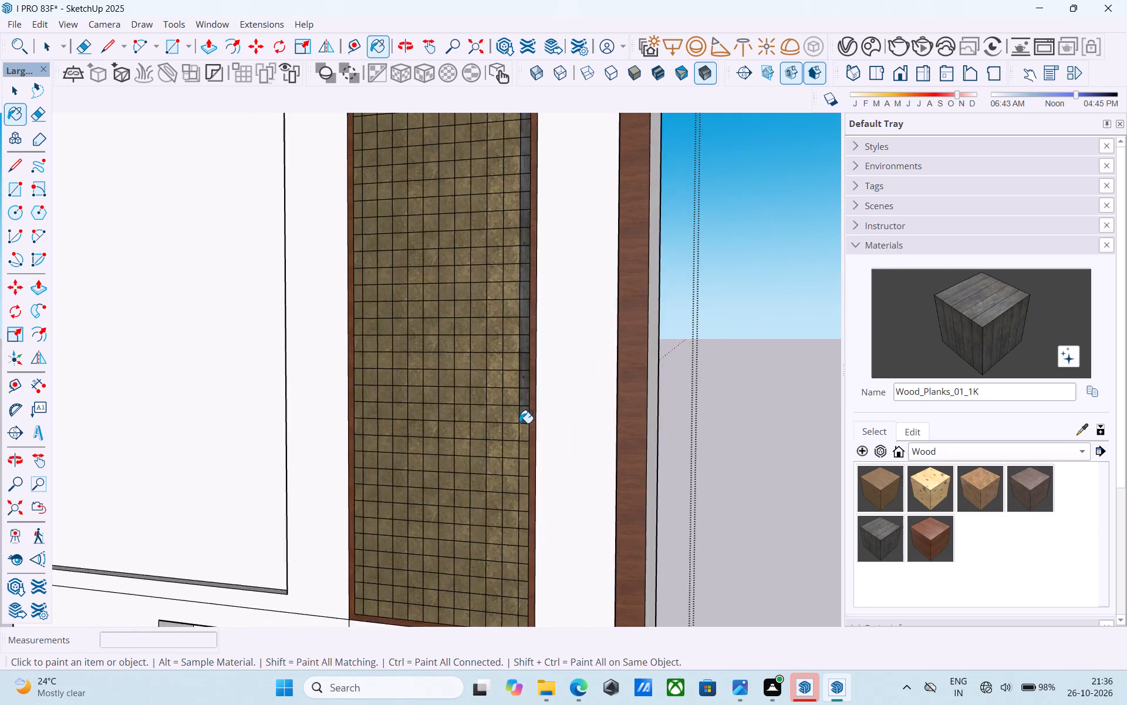
{"action": "scroll", "coordinate": [519, 423], "scroll_direction": "up", "scroll_amount": 4}
{"action": "left_click", "coordinate": [524, 432]}
{"action": "left_click", "coordinate": [527, 453]}
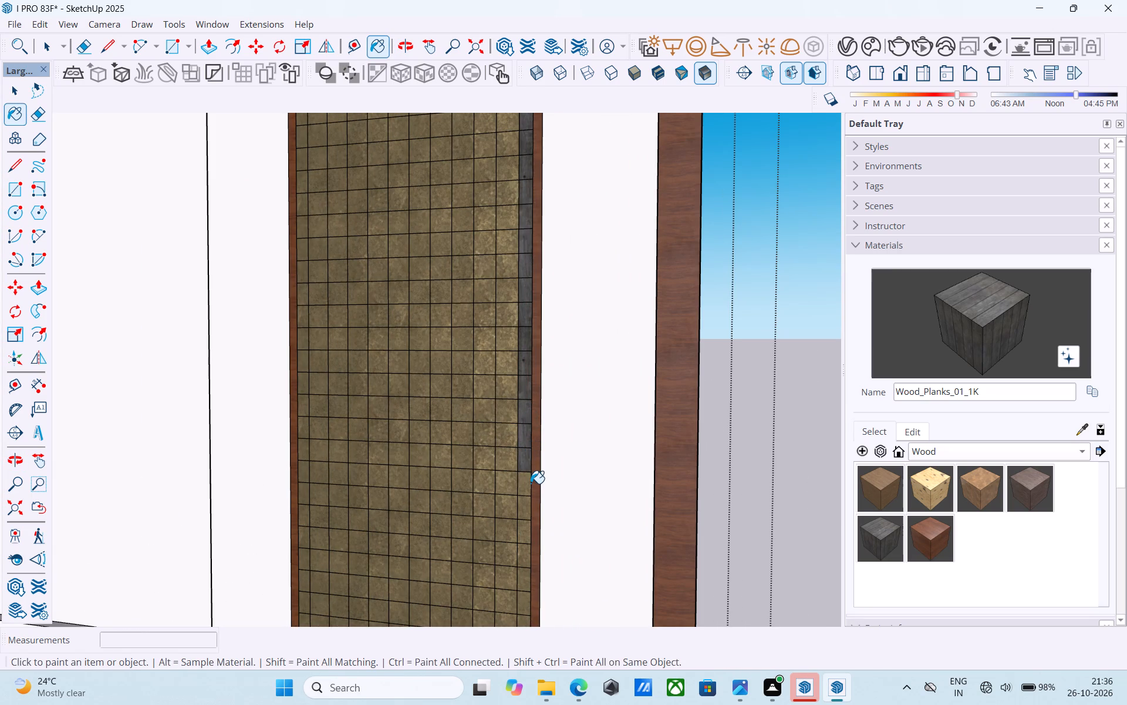
{"action": "left_click", "coordinate": [527, 480]}
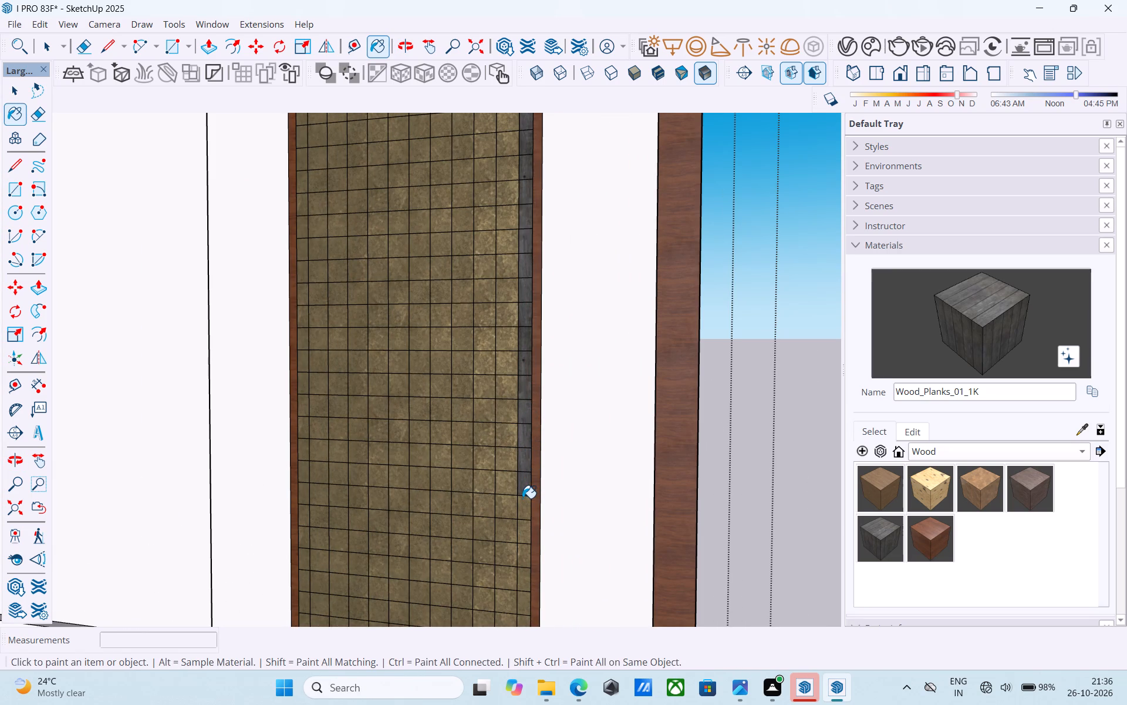
{"action": "left_click", "coordinate": [522, 498]}
{"action": "left_click", "coordinate": [523, 535]}
Add the last Wood_Planks_01_1K cells to the lower end of the rightmost strip, stopping a few rows above the bottom border.
{"action": "scroll", "coordinate": [519, 523], "scroll_direction": "down", "scroll_amount": 11}
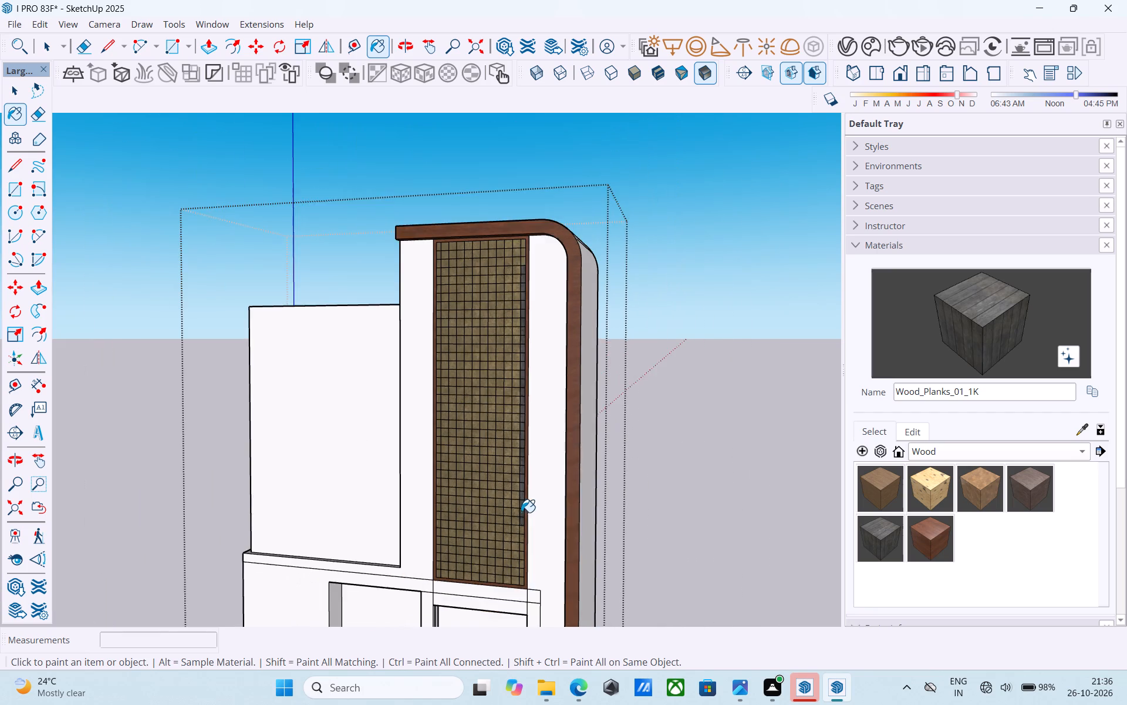
{"action": "middle_click_drag", "start_coordinate": [521, 512], "coordinate": [525, 528]}
{"action": "middle_click_drag", "start_coordinate": [525, 528], "coordinate": [532, 541]}
{"action": "scroll", "coordinate": [535, 533], "scroll_direction": "down", "scroll_amount": 3}
{"action": "middle_click_drag", "start_coordinate": [535, 535], "coordinate": [613, 539]}
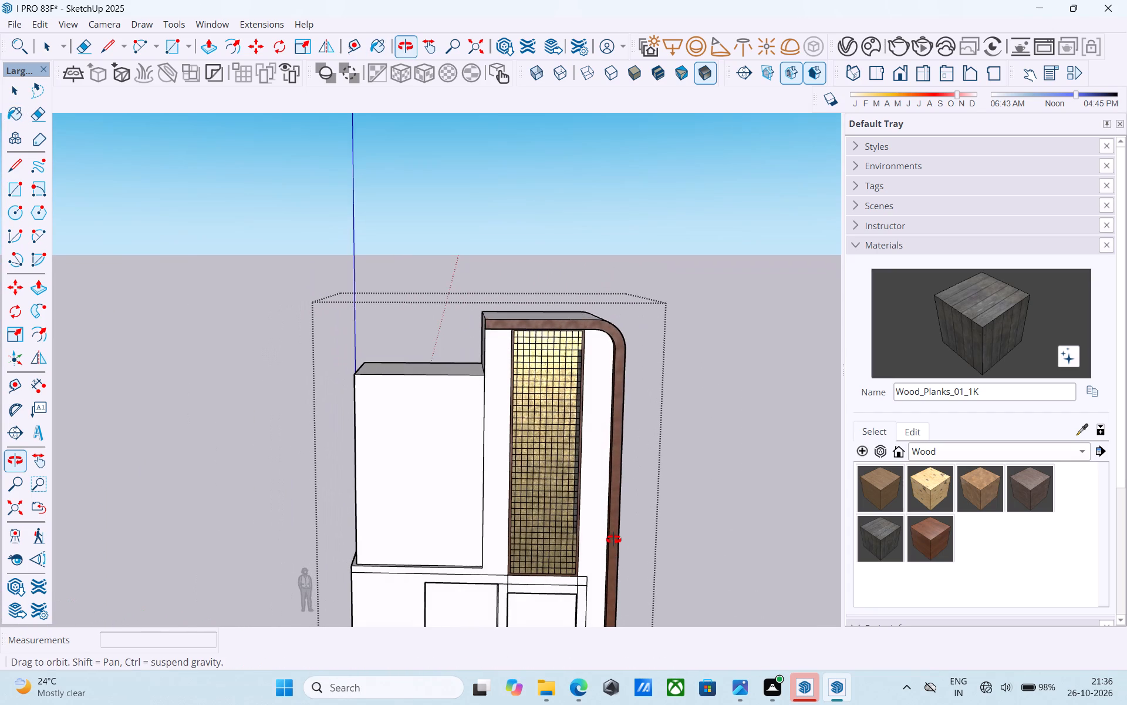
{"action": "middle_click_drag", "start_coordinate": [613, 539], "coordinate": [551, 504]}
{"action": "scroll", "coordinate": [551, 522], "scroll_direction": "up", "scroll_amount": 8}
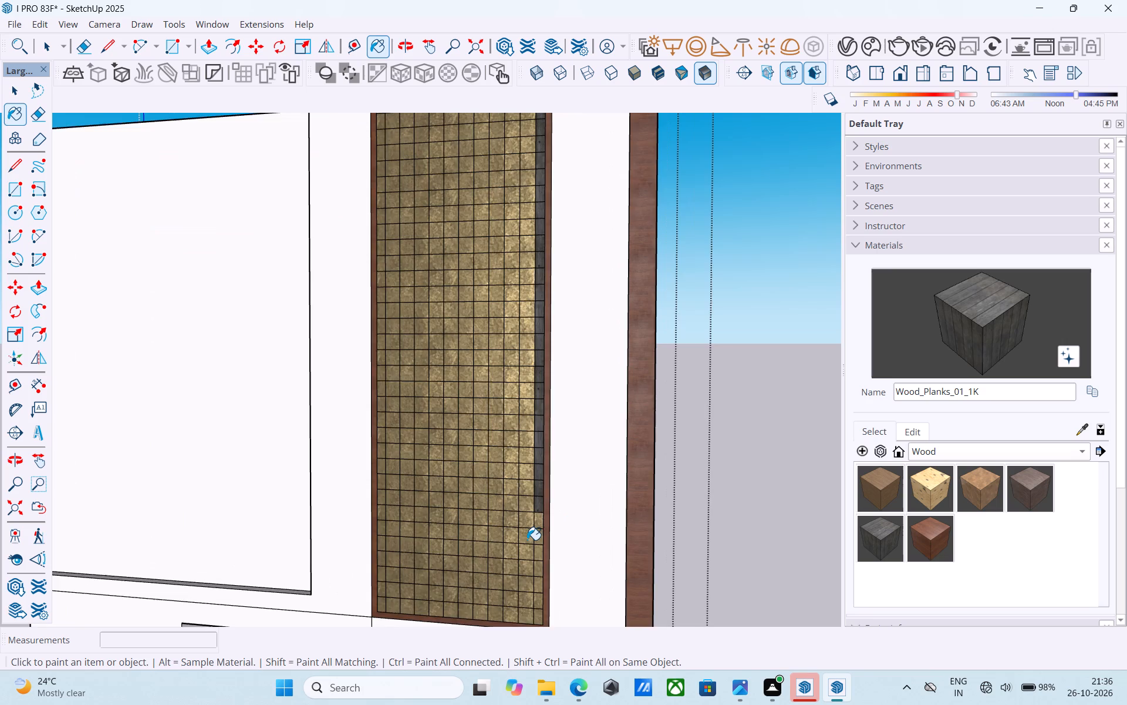
{"action": "scroll", "coordinate": [527, 540], "scroll_direction": "up", "scroll_amount": 6}
{"action": "left_click", "coordinate": [540, 537]}
{"action": "left_click", "coordinate": [552, 516]}
{"action": "left_click", "coordinate": [548, 513]}
Paint nine cells of the second column from the right with Wood_Planks_01_1K, working upward from the strip's lower end.
{"action": "scroll", "coordinate": [555, 489], "scroll_direction": "down", "scroll_amount": 5}
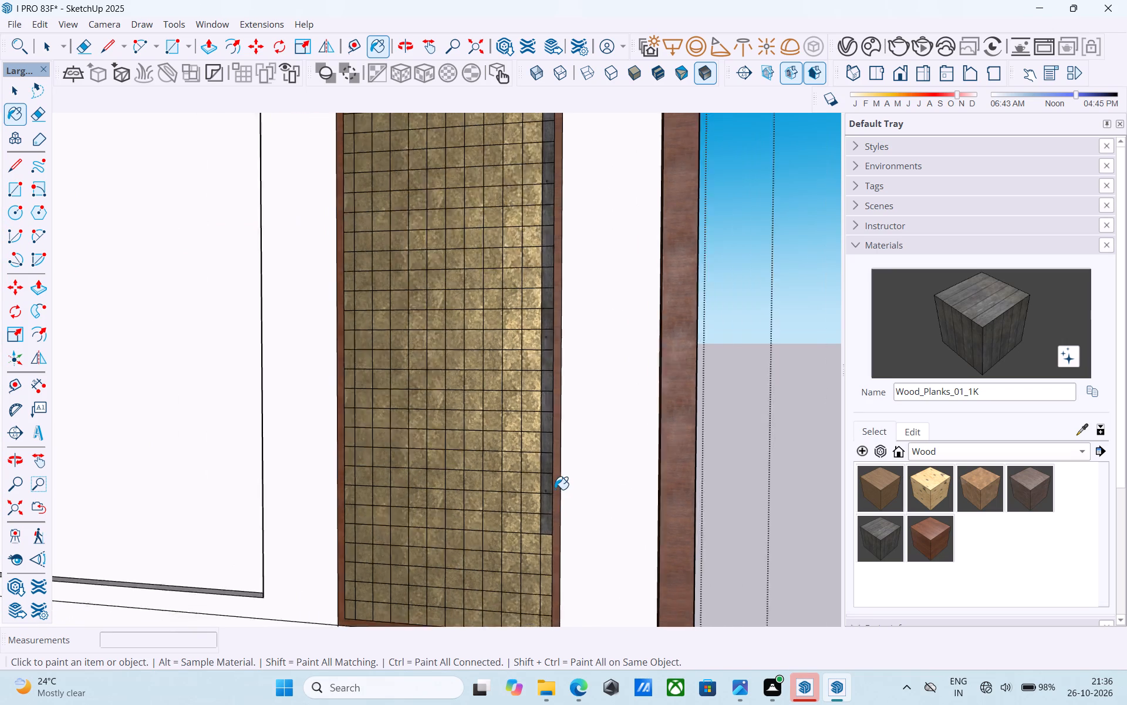
{"action": "scroll", "coordinate": [555, 489], "scroll_direction": "down", "scroll_amount": 2}
{"action": "middle_click_drag", "start_coordinate": [555, 488], "coordinate": [559, 511]}
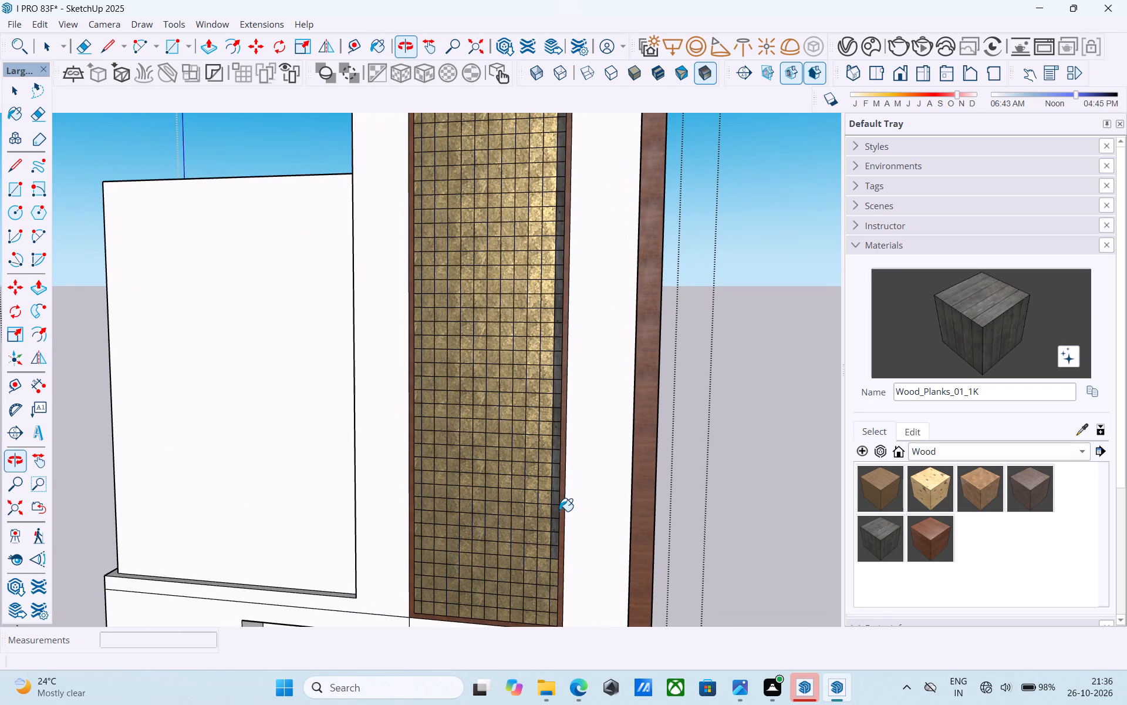
{"action": "middle_click_drag", "start_coordinate": [561, 511], "coordinate": [573, 503]}
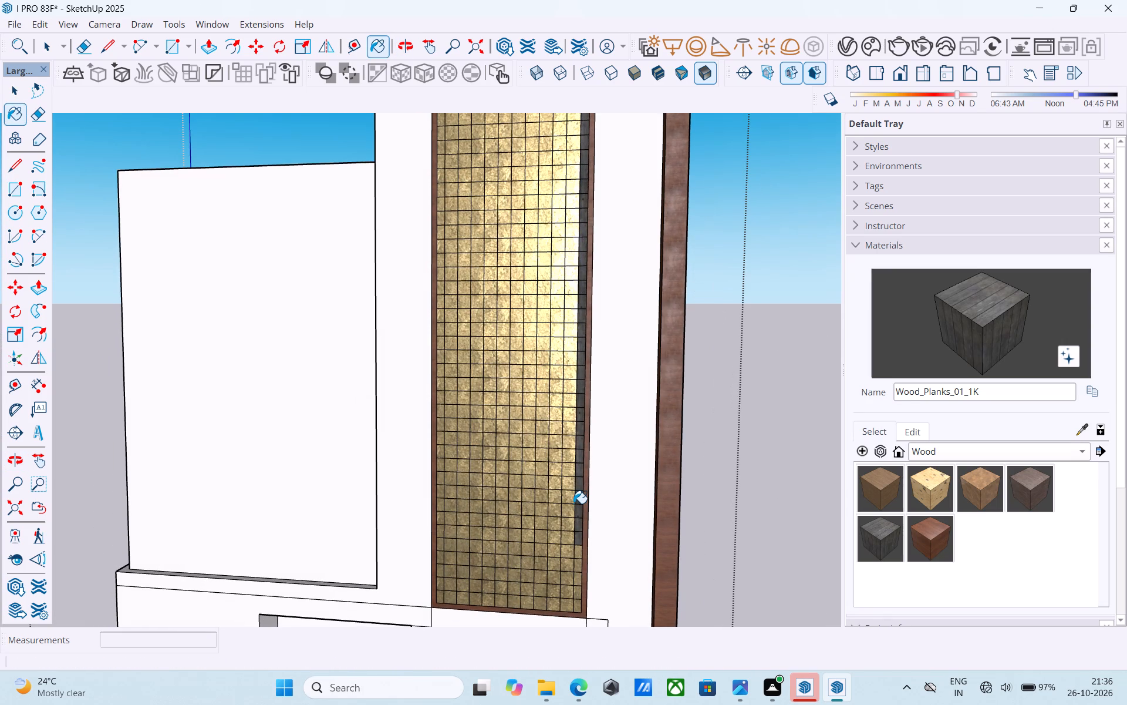
{"action": "scroll", "coordinate": [573, 502], "scroll_direction": "up", "scroll_amount": 2}
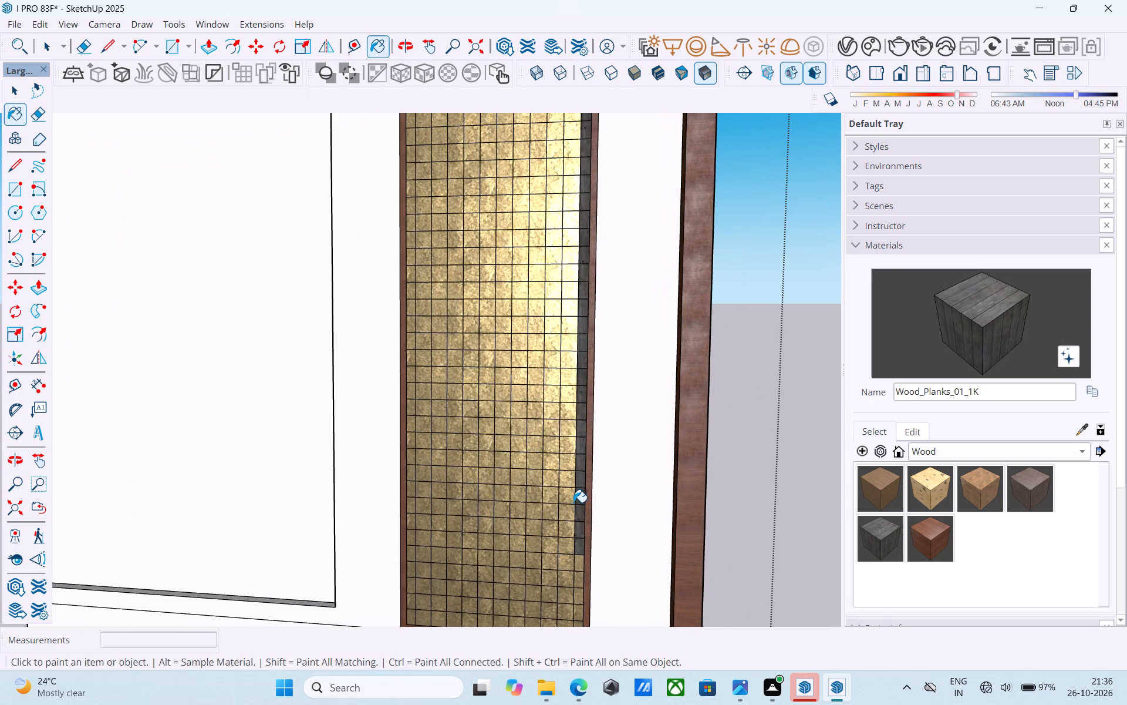
{"action": "middle_click_drag", "start_coordinate": [573, 502], "coordinate": [605, 501]}
{"action": "scroll", "coordinate": [640, 526], "scroll_direction": "up", "scroll_amount": 1}
{"action": "middle_click_drag", "start_coordinate": [627, 546], "coordinate": [600, 572]}
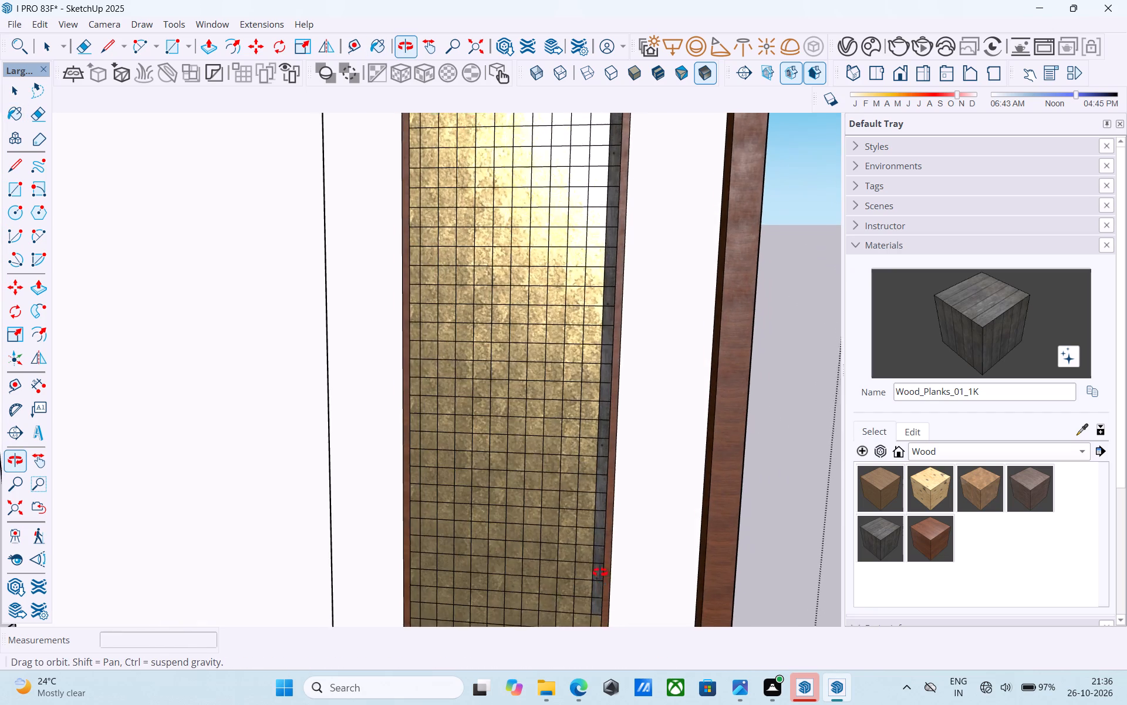
{"action": "middle_click_drag", "start_coordinate": [600, 572], "coordinate": [556, 542]}
{"action": "scroll", "coordinate": [593, 536], "scroll_direction": "up", "scroll_amount": 1}
{"action": "scroll", "coordinate": [465, 543], "scroll_direction": "up", "scroll_amount": 2}
{"action": "left_click", "coordinate": [465, 543]}
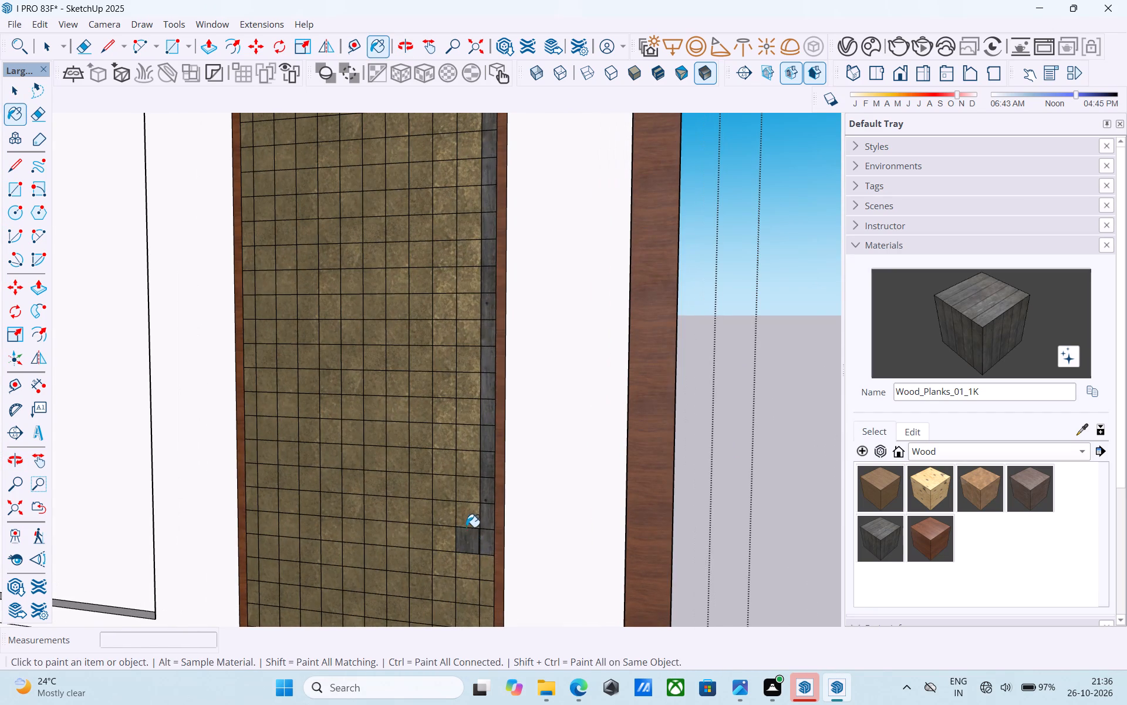
{"action": "left_click", "coordinate": [468, 523]}
{"action": "left_click", "coordinate": [470, 498]}
{"action": "left_click", "coordinate": [460, 466]}
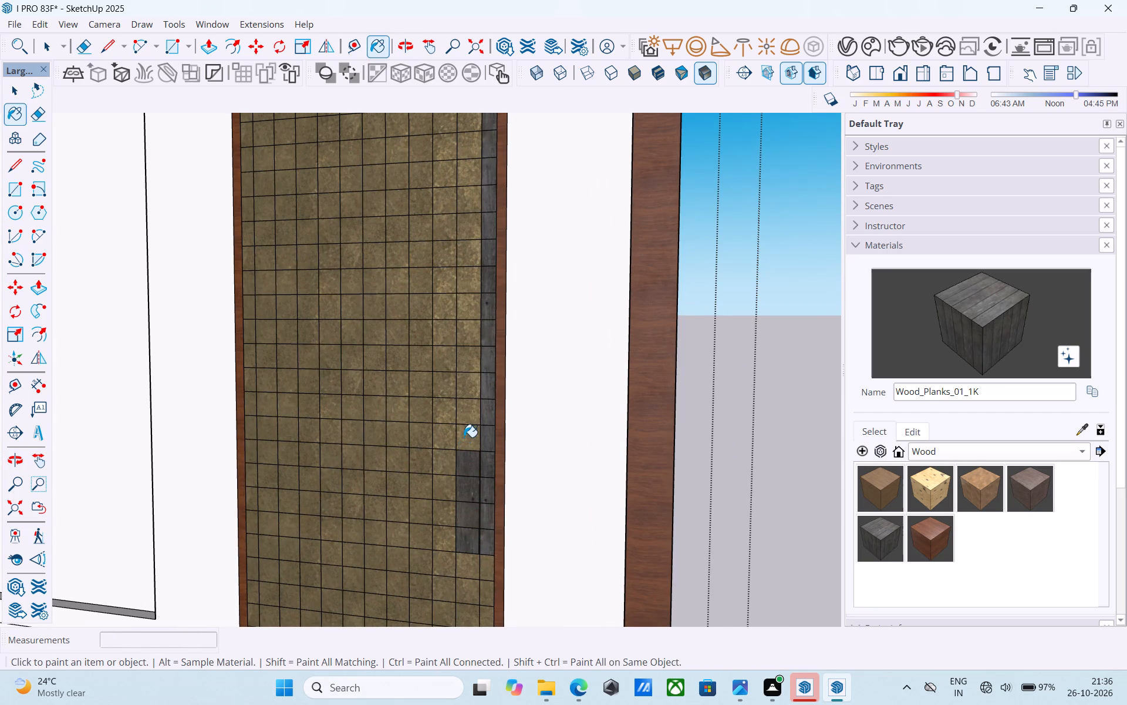
{"action": "left_click", "coordinate": [464, 437]}
{"action": "left_click", "coordinate": [472, 417]}
{"action": "left_click", "coordinate": [465, 394]}
{"action": "left_click", "coordinate": [477, 361]}
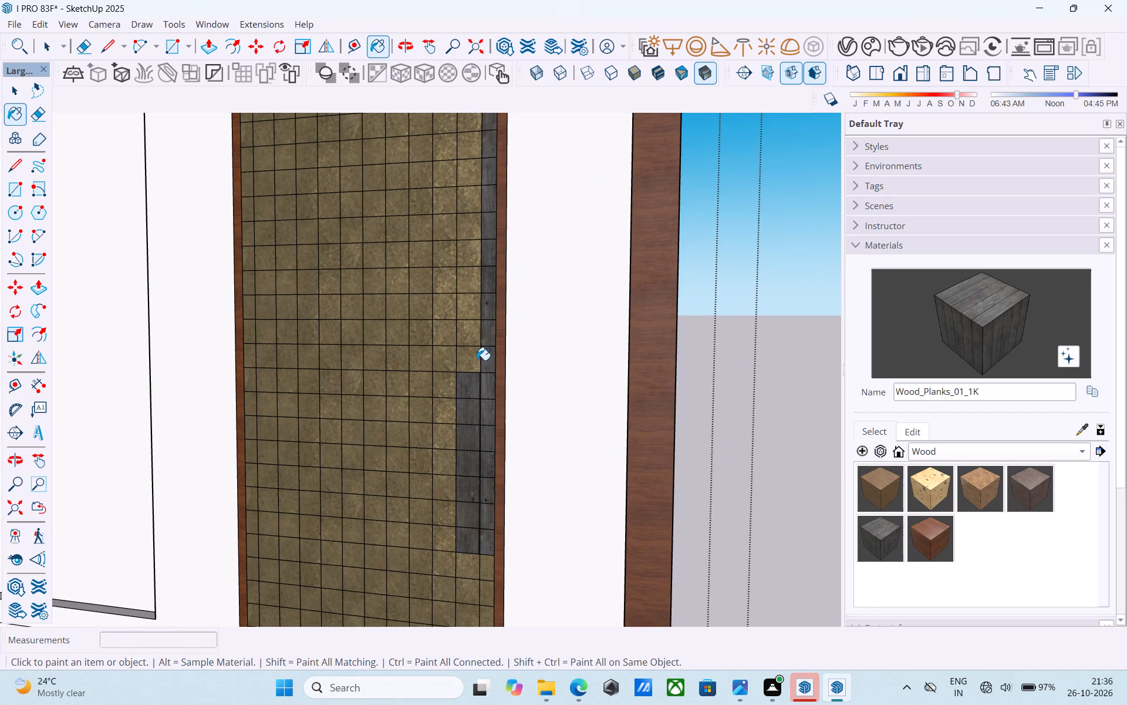
{"action": "left_click", "coordinate": [477, 337]}
Extend the second column's Wood_Planks_01_1K strip upward by painting six more cells beside the rightmost strip.
{"action": "scroll", "coordinate": [445, 466], "scroll_direction": "down", "scroll_amount": 6}
{"action": "middle_click_drag", "start_coordinate": [453, 498], "coordinate": [465, 538]}
{"action": "scroll", "coordinate": [488, 466], "scroll_direction": "up", "scroll_amount": 6}
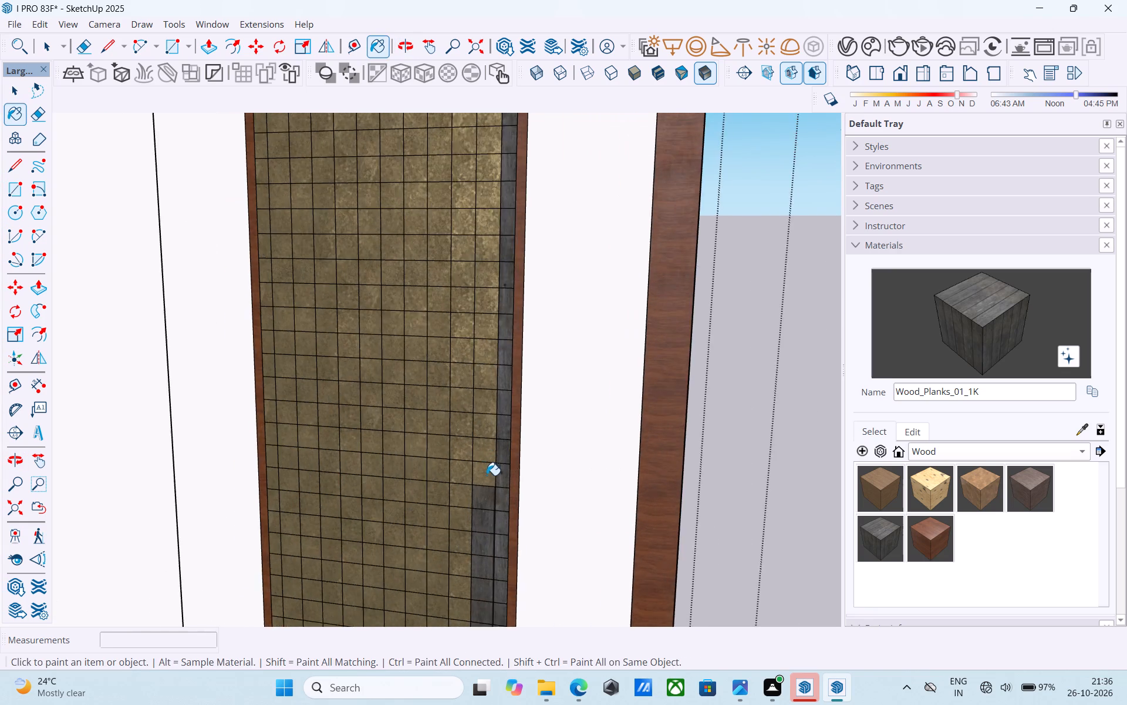
{"action": "scroll", "coordinate": [487, 475], "scroll_direction": "up", "scroll_amount": 2}
{"action": "left_click", "coordinate": [488, 475]}
{"action": "left_click", "coordinate": [480, 441]}
{"action": "left_click", "coordinate": [484, 414]}
{"action": "left_click", "coordinate": [480, 384]}
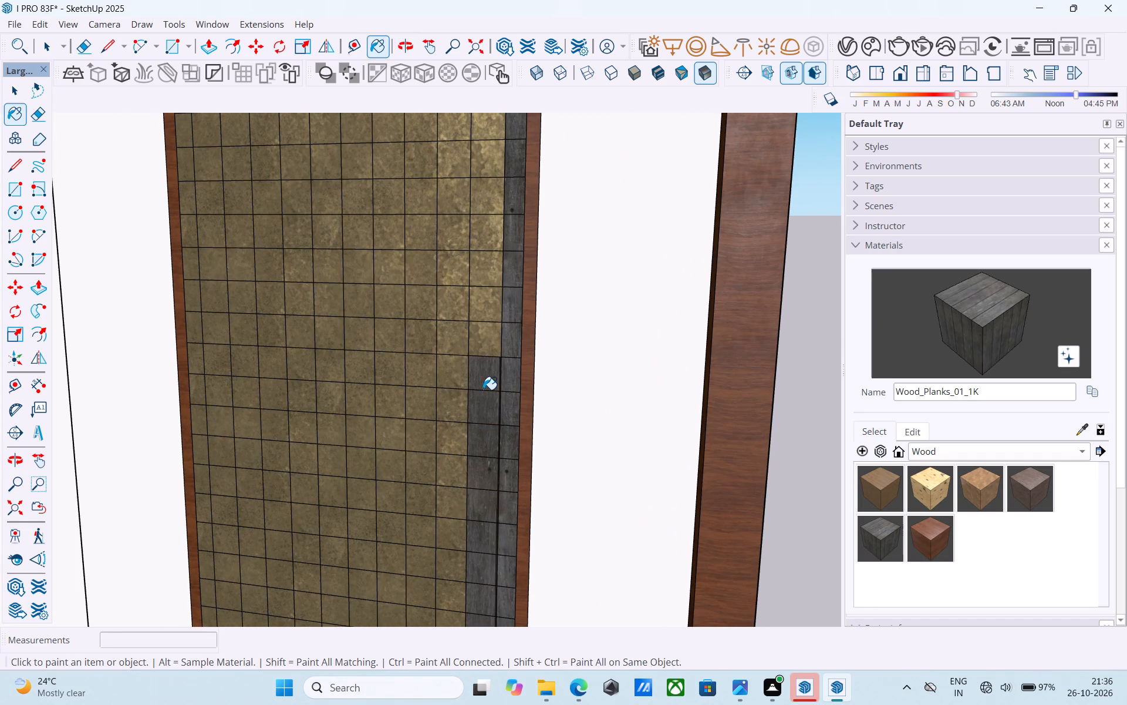
{"action": "scroll", "coordinate": [482, 411], "scroll_direction": "down", "scroll_amount": 5}
{"action": "middle_click_drag", "start_coordinate": [476, 497], "coordinate": [476, 552]}
{"action": "scroll", "coordinate": [481, 437], "scroll_direction": "up", "scroll_amount": 1}
{"action": "scroll", "coordinate": [483, 372], "scroll_direction": "up", "scroll_amount": 8}
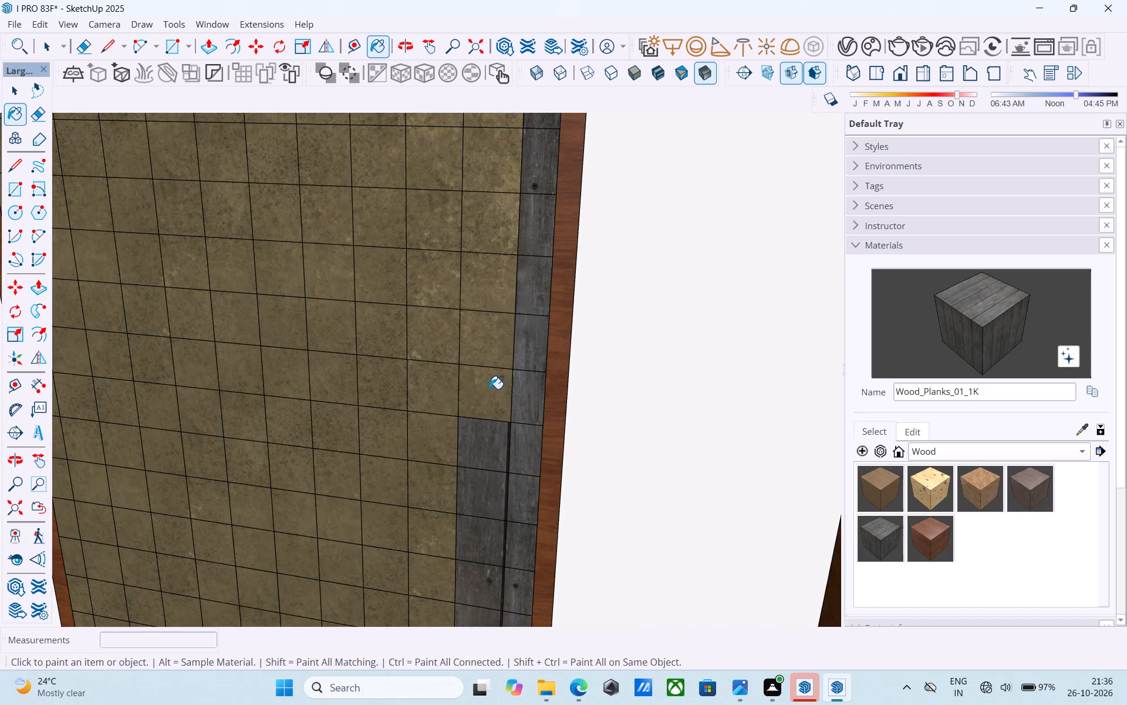
{"action": "left_click", "coordinate": [490, 389]}
{"action": "left_click", "coordinate": [491, 361]}
{"action": "scroll", "coordinate": [468, 486], "scroll_direction": "down", "scroll_amount": 16}
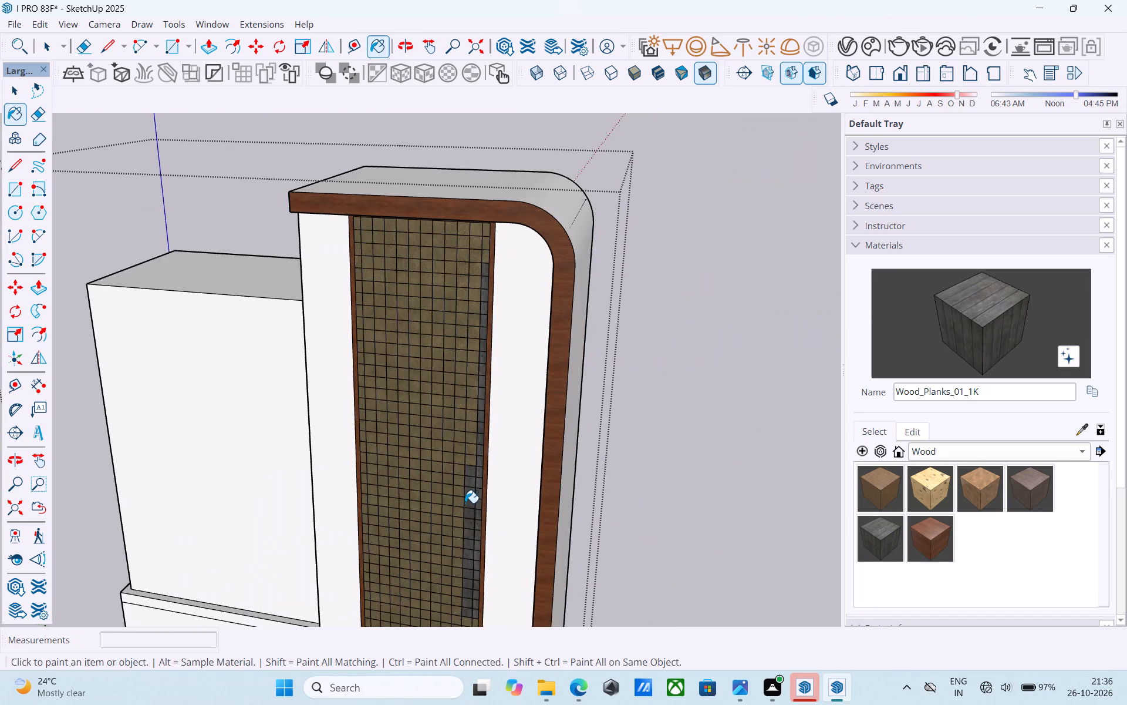
{"action": "scroll", "coordinate": [465, 502], "scroll_direction": "down", "scroll_amount": 5}
{"action": "scroll", "coordinate": [480, 372], "scroll_direction": "up", "scroll_amount": 5}
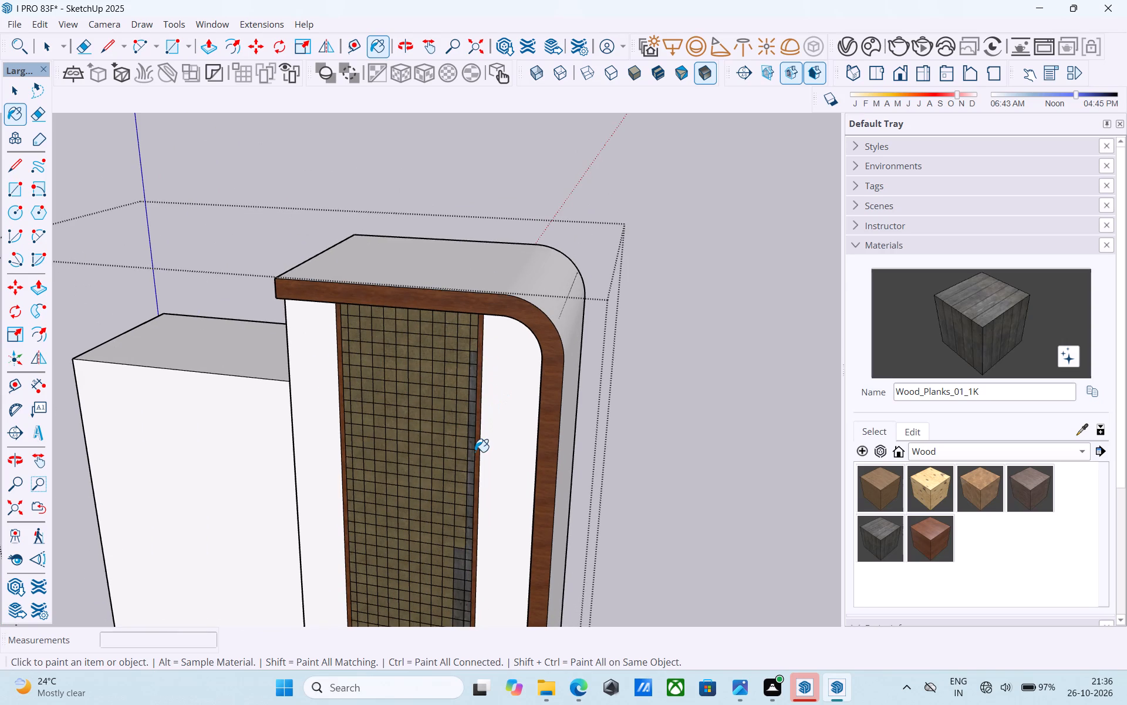
{"action": "scroll", "coordinate": [475, 452], "scroll_direction": "up", "scroll_amount": 3}
{"action": "scroll", "coordinate": [467, 464], "scroll_direction": "down", "scroll_amount": 5}
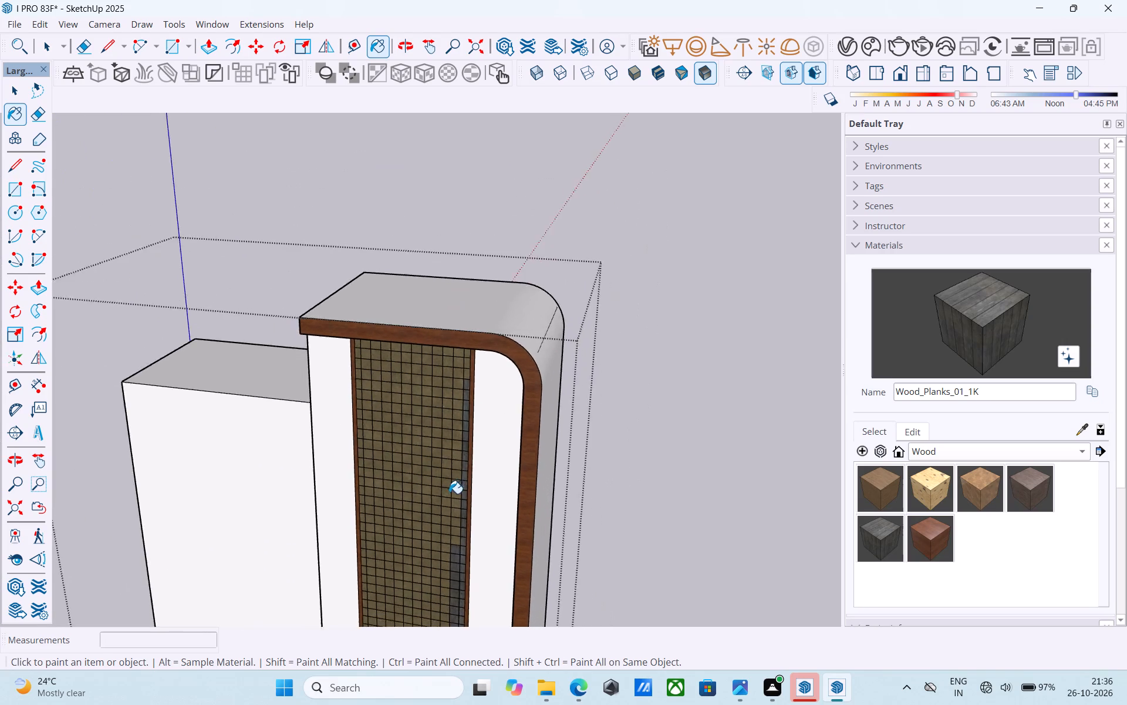
Paint nine more cells of the second column from the right with Wood_Planks_01_1K, working upward beside the rightmost strip.
{"action": "scroll", "coordinate": [449, 492], "scroll_direction": "up", "scroll_amount": 6}
{"action": "scroll", "coordinate": [488, 455], "scroll_direction": "down", "scroll_amount": 5}
{"action": "scroll", "coordinate": [473, 521], "scroll_direction": "up", "scroll_amount": 9}
{"action": "left_click", "coordinate": [473, 553]}
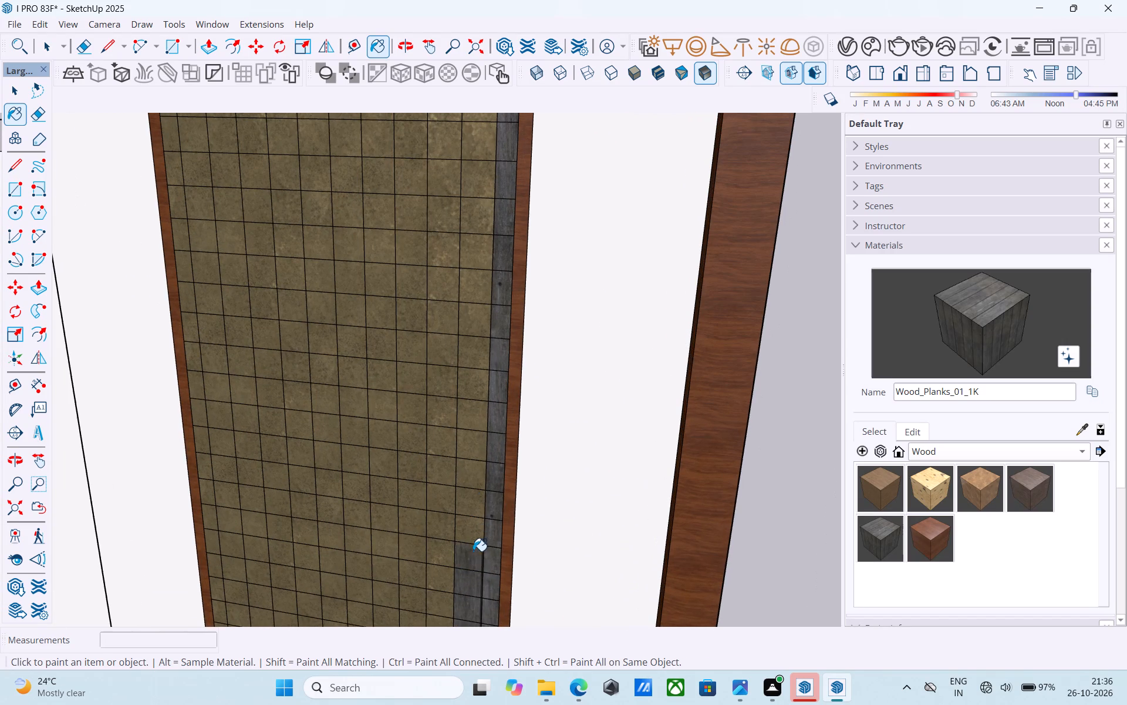
{"action": "left_click", "coordinate": [468, 530]}
{"action": "left_click", "coordinate": [462, 508]}
{"action": "left_click", "coordinate": [462, 476]}
{"action": "left_click", "coordinate": [471, 452]}
{"action": "scroll", "coordinate": [470, 411], "scroll_direction": "up", "scroll_amount": 1}
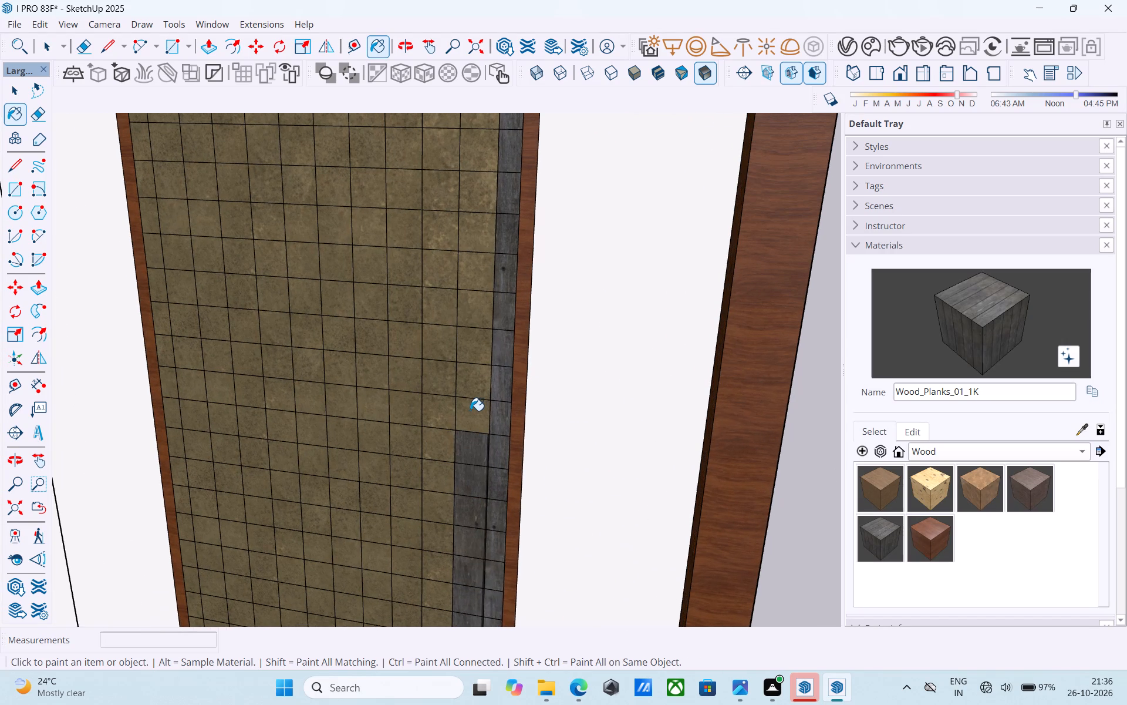
{"action": "left_click", "coordinate": [470, 411]}
{"action": "left_click", "coordinate": [470, 395]}
{"action": "left_click", "coordinate": [475, 354]}
{"action": "left_click", "coordinate": [471, 313]}
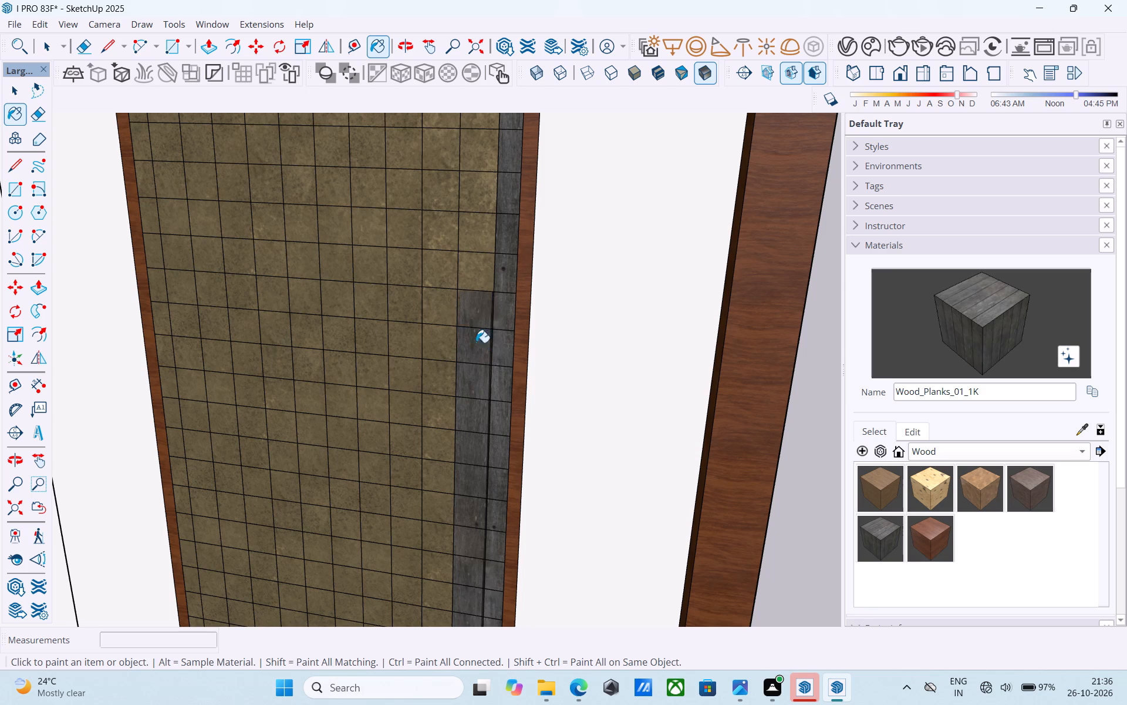
Continue the second column's Wood_Planks_01_1K strip upward with seven cells, ending one row below the top of the rightmost strip.
{"action": "scroll", "coordinate": [460, 491], "scroll_direction": "down", "scroll_amount": 12}
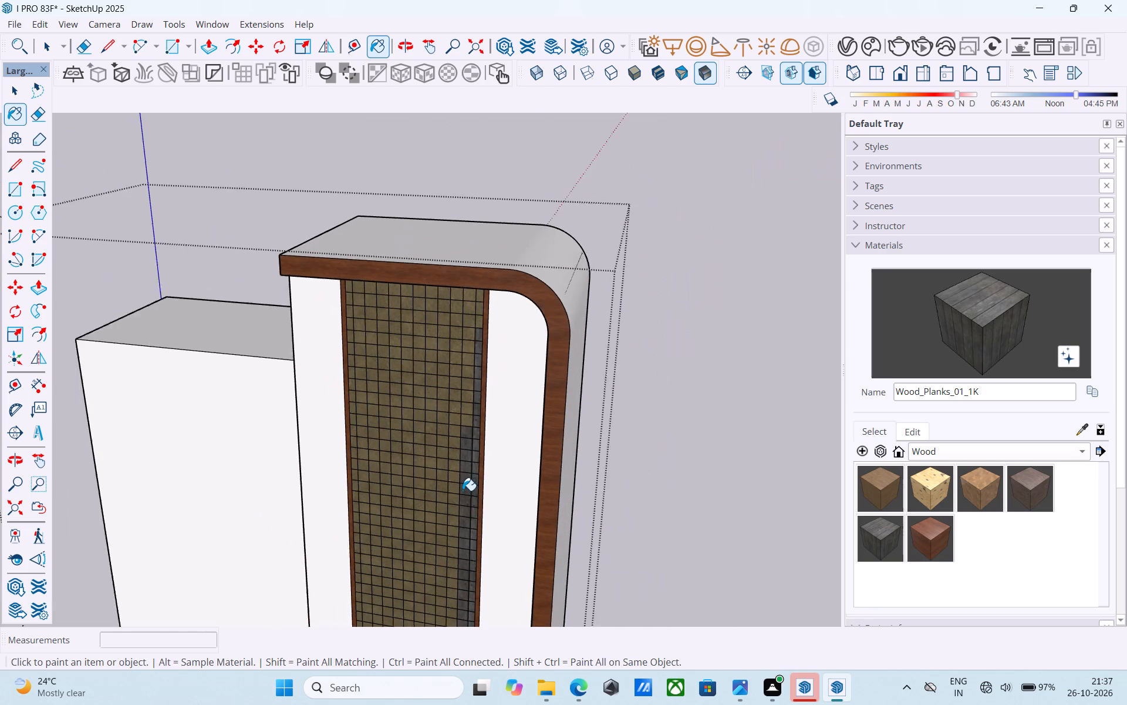
{"action": "scroll", "coordinate": [463, 491], "scroll_direction": "down", "scroll_amount": 1}
{"action": "middle_click_drag", "start_coordinate": [463, 491], "coordinate": [468, 470]}
{"action": "scroll", "coordinate": [474, 441], "scroll_direction": "up", "scroll_amount": 3}
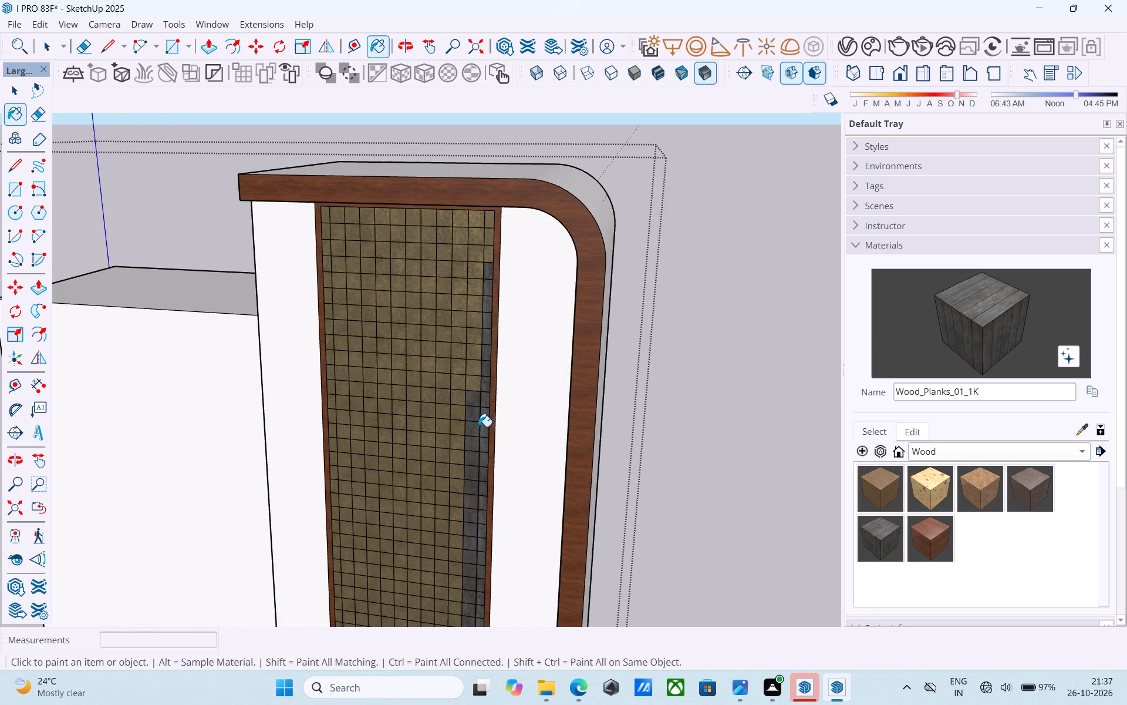
{"action": "scroll", "coordinate": [473, 390], "scroll_direction": "up", "scroll_amount": 4}
{"action": "left_click", "coordinate": [473, 389]}
{"action": "left_click", "coordinate": [473, 361]}
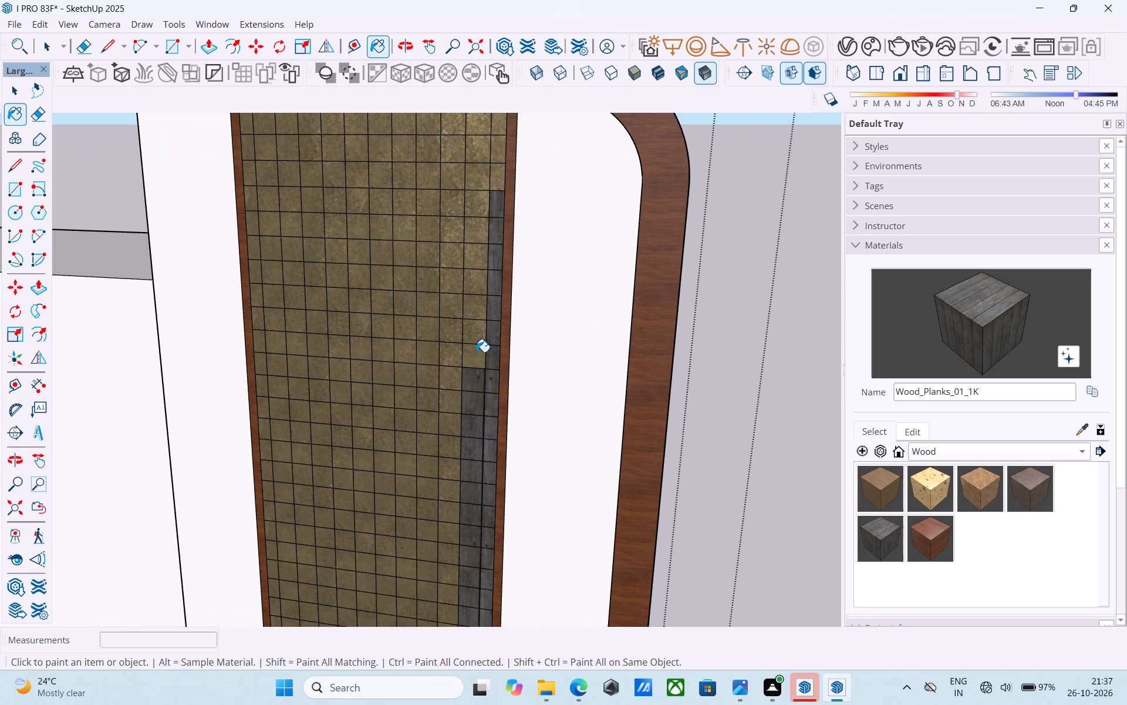
{"action": "left_click", "coordinate": [478, 341]}
{"action": "left_click", "coordinate": [472, 315]}
{"action": "left_click", "coordinate": [477, 292]}
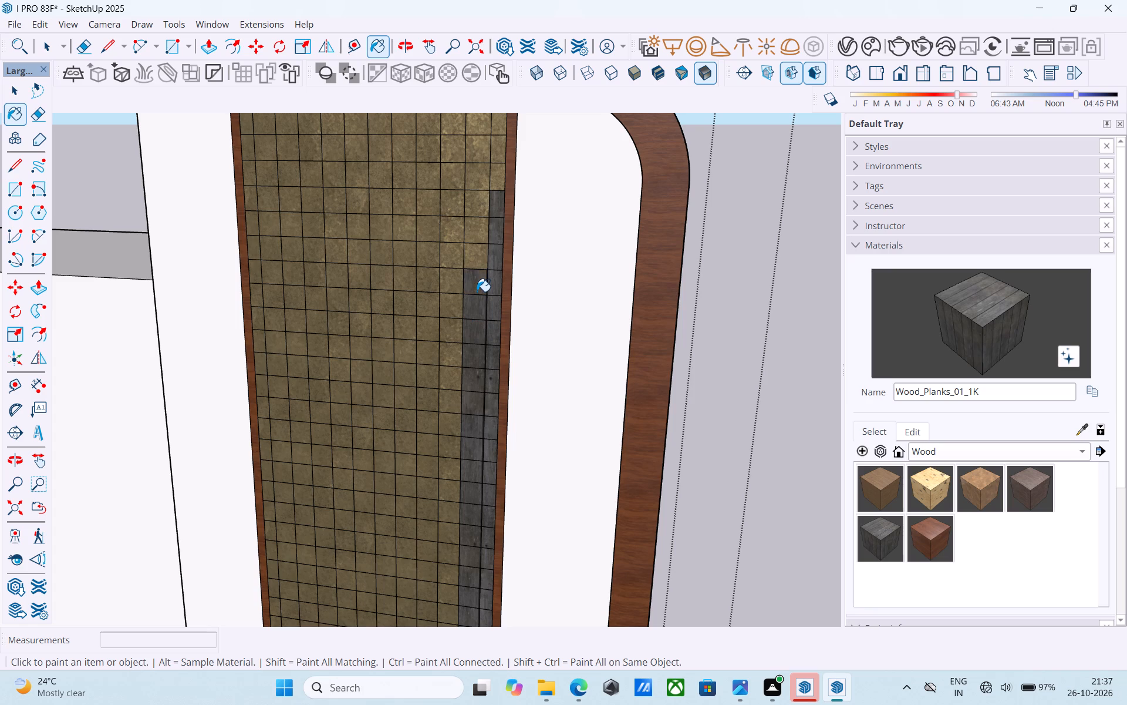
{"action": "left_click", "coordinate": [478, 265]}
{"action": "left_click", "coordinate": [478, 233]}
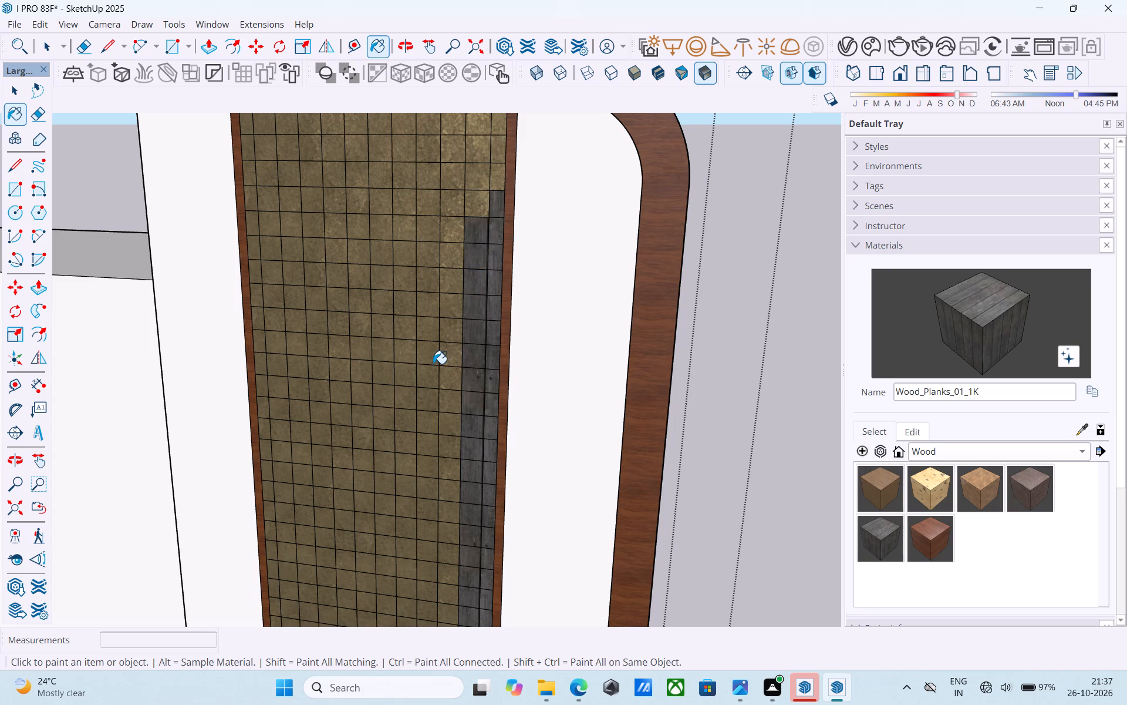
Paint one Wood_Planks_01_1K cell each in the third and fourth columns from the right, stepping diagonally down from the second column's top.
{"action": "left_click", "coordinate": [447, 265]}
{"action": "left_click", "coordinate": [426, 288]}
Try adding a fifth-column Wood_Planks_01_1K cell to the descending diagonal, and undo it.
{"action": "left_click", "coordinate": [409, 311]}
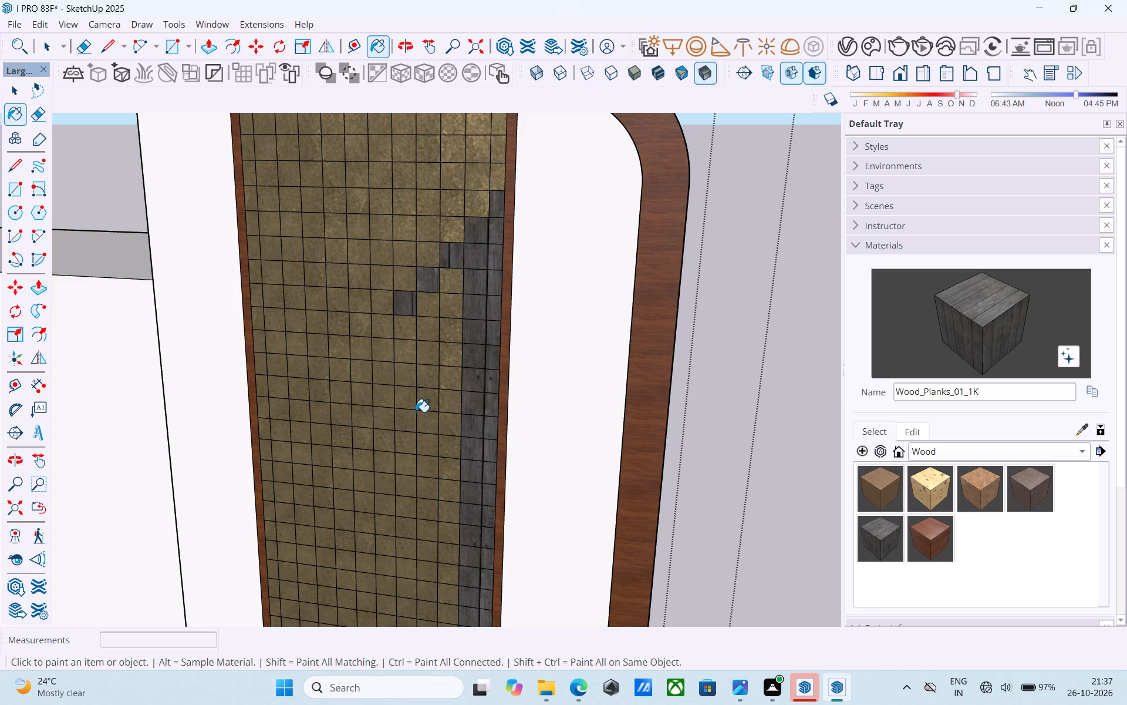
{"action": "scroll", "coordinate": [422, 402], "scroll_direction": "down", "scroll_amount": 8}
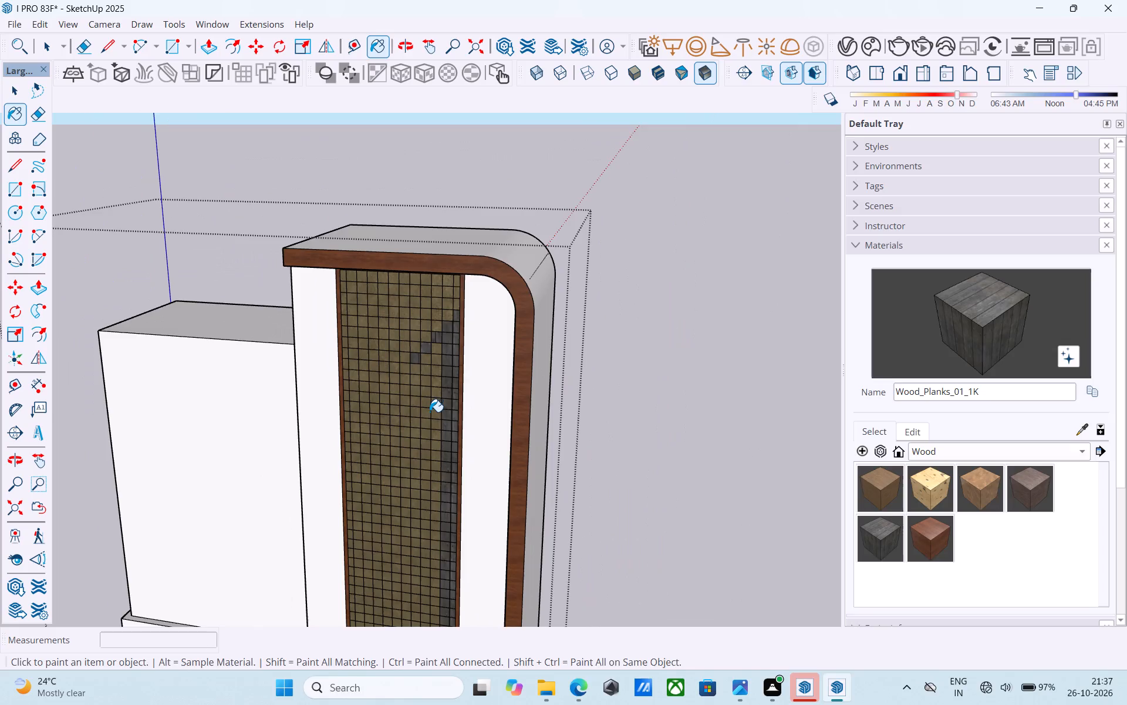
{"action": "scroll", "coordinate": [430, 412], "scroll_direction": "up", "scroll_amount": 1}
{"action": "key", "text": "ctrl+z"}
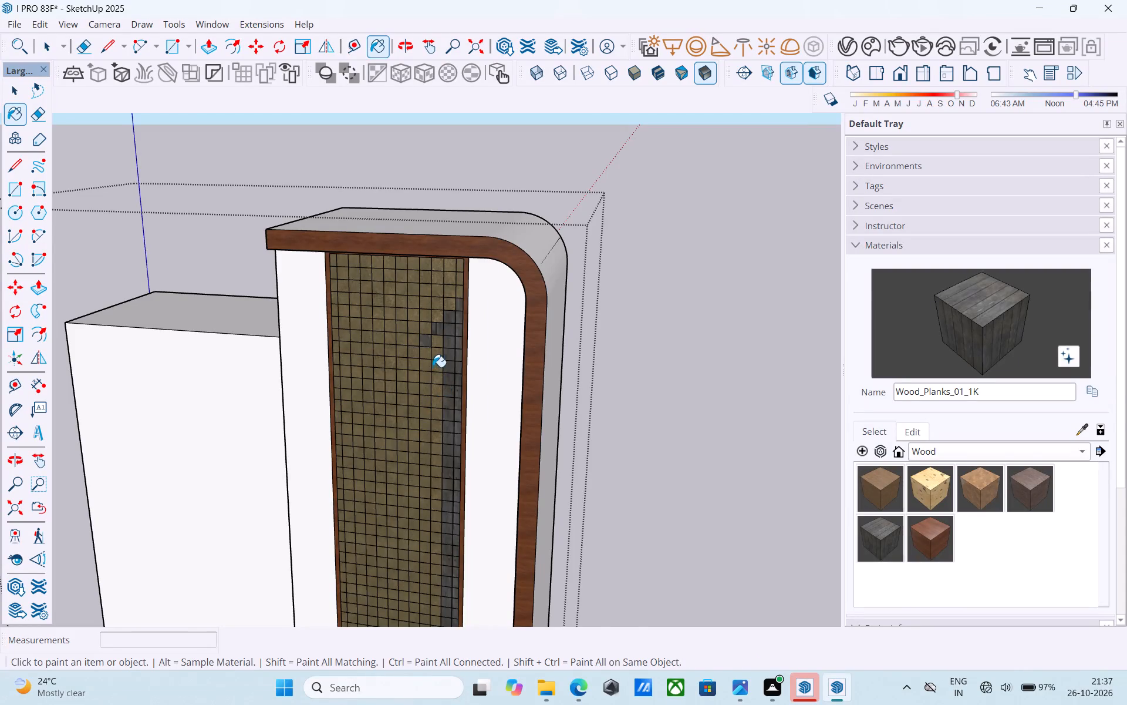
Fill the third and fourth columns from the right with Wood_Planks_01_1K, working downward from the diagonal's stepped cells.
{"action": "scroll", "coordinate": [431, 358], "scroll_direction": "up", "scroll_amount": 6}
{"action": "left_click", "coordinate": [424, 354]}
{"action": "left_click", "coordinate": [441, 340]}
{"action": "left_click", "coordinate": [444, 356]}
{"action": "left_click", "coordinate": [428, 378]}
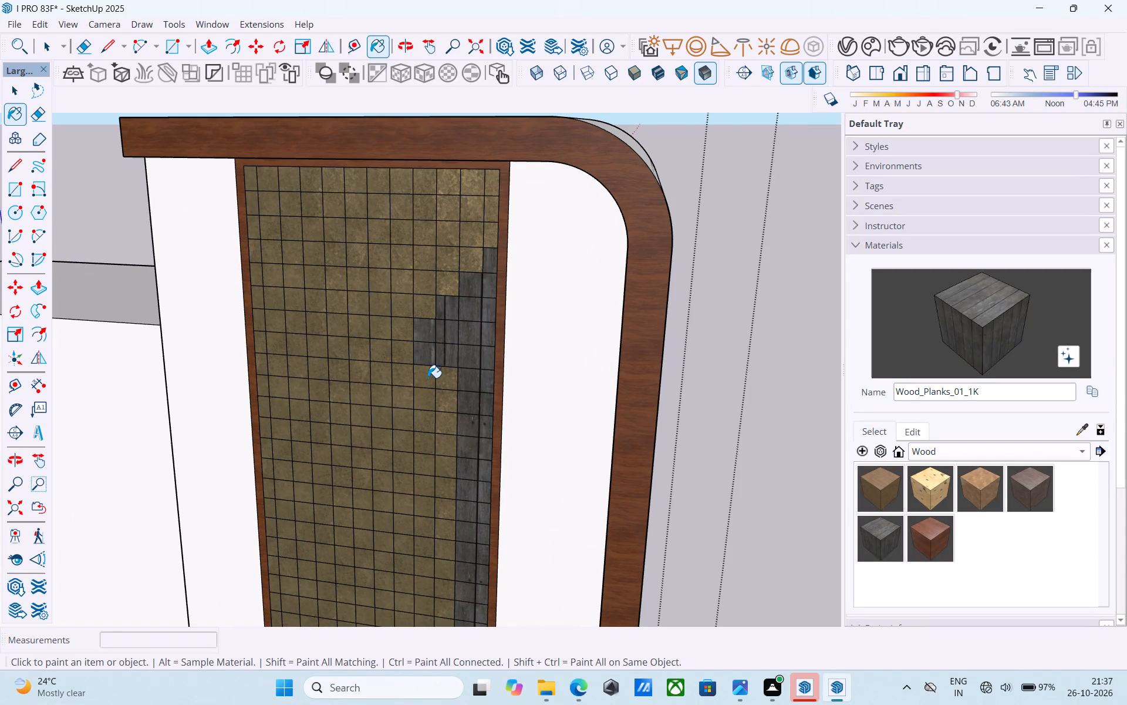
{"action": "left_click", "coordinate": [436, 379]}
{"action": "left_click", "coordinate": [432, 394]}
{"action": "left_click", "coordinate": [441, 405]}
{"action": "left_click", "coordinate": [433, 421]}
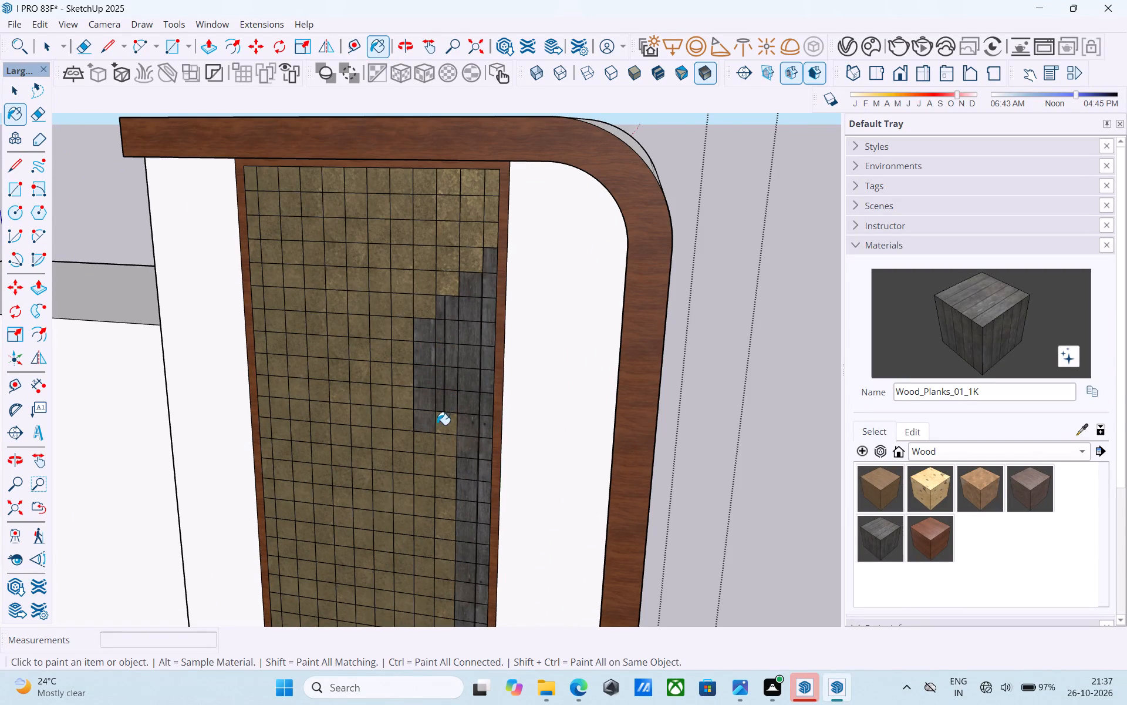
{"action": "left_click", "coordinate": [443, 425]}
{"action": "left_click", "coordinate": [425, 448]}
{"action": "left_click", "coordinate": [448, 446]}
{"action": "left_click", "coordinate": [441, 461]}
{"action": "left_click", "coordinate": [428, 458]}
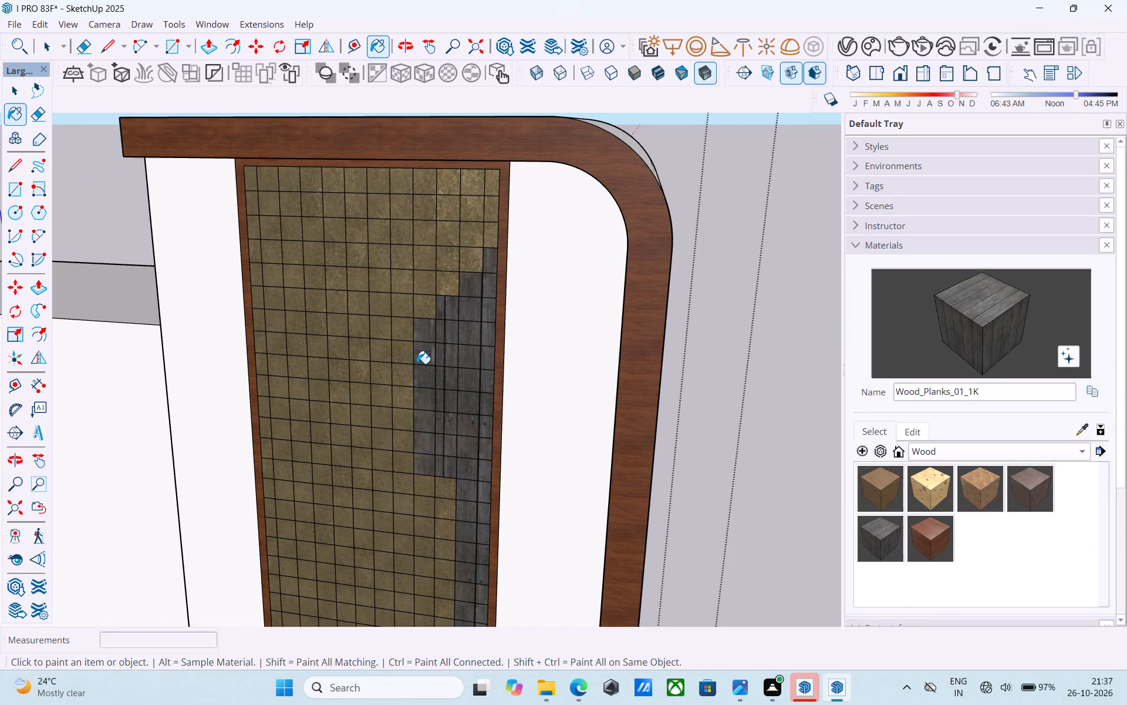
Extend the Wood_Planks_01_1K fill of the third and fourth columns farther down, row by row beside the second column's strip.
{"action": "scroll", "coordinate": [417, 364], "scroll_direction": "down", "scroll_amount": 4}
{"action": "scroll", "coordinate": [431, 448], "scroll_direction": "up", "scroll_amount": 3}
{"action": "left_click", "coordinate": [435, 448]}
{"action": "left_click", "coordinate": [424, 445]}
{"action": "left_click", "coordinate": [431, 475]}
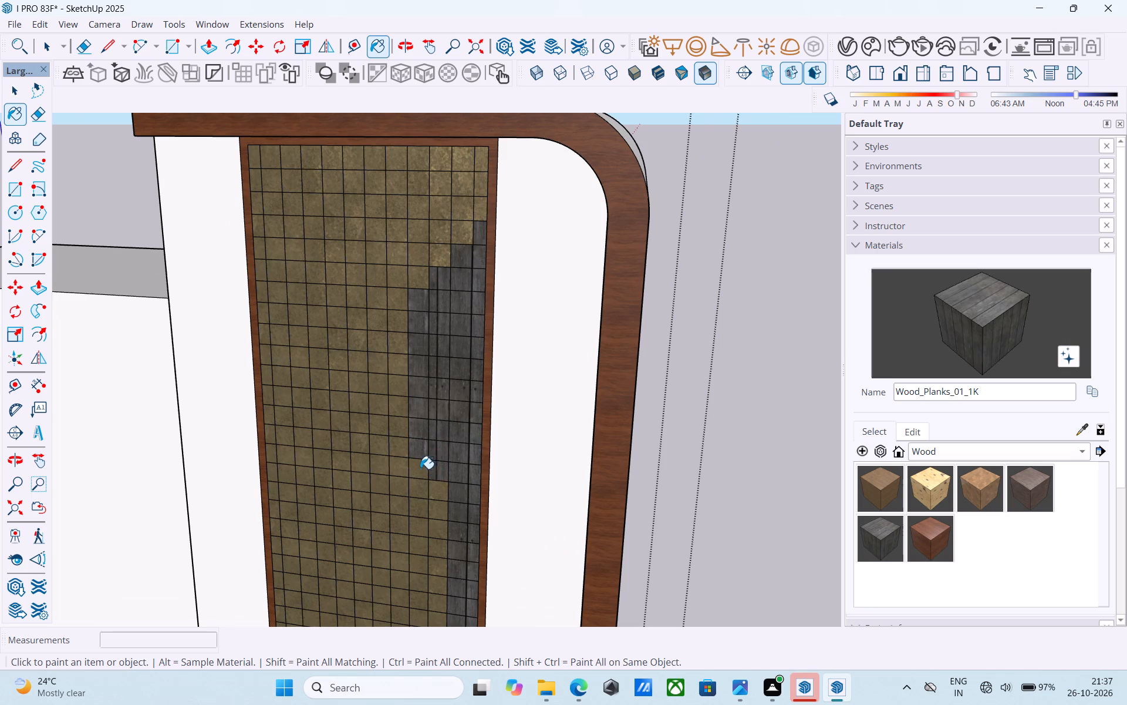
{"action": "left_click", "coordinate": [421, 469]}
{"action": "left_click", "coordinate": [421, 486]}
{"action": "left_click", "coordinate": [437, 483]}
{"action": "left_click", "coordinate": [439, 502]}
{"action": "left_click", "coordinate": [425, 505]}
{"action": "scroll", "coordinate": [415, 405], "scroll_direction": "down", "scroll_amount": 4}
{"action": "scroll", "coordinate": [428, 489], "scroll_direction": "up", "scroll_amount": 5}
{"action": "left_click_drag", "start_coordinate": [428, 488], "coordinate": [423, 487]}
{"action": "left_click", "coordinate": [413, 486]}
Paint the following rows of the third and fourth columns with Wood_Planks_01_1K, continuing toward the panel's middle.
{"action": "scroll", "coordinate": [397, 384], "scroll_direction": "down", "scroll_amount": 3}
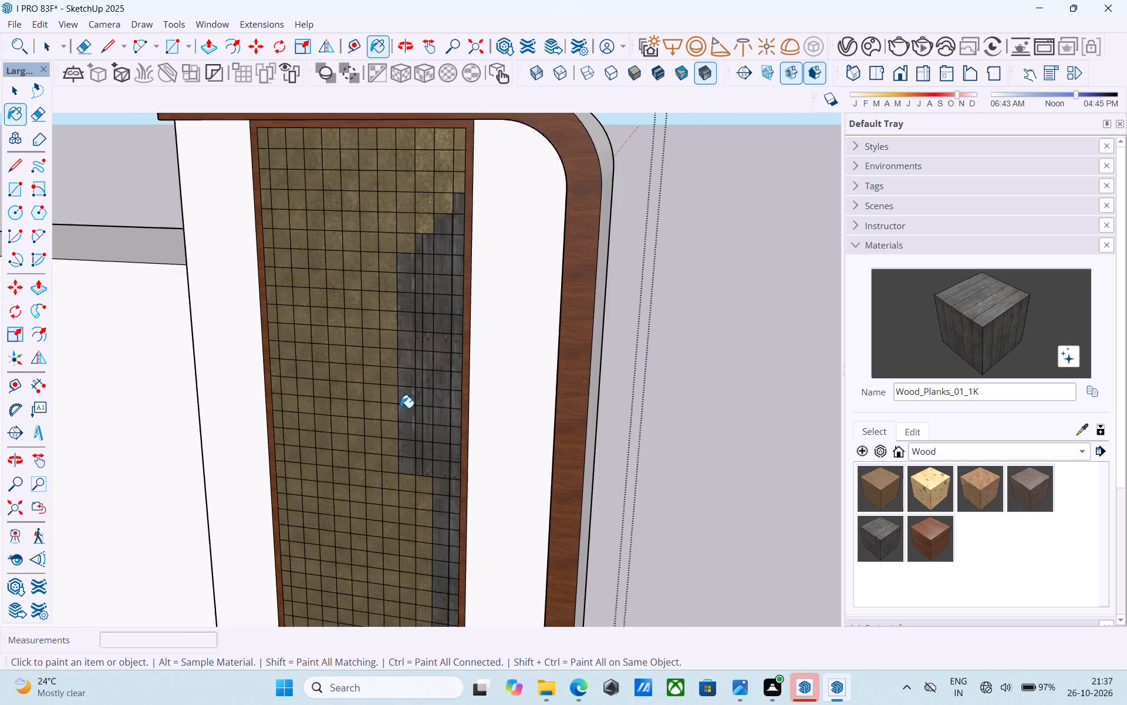
{"action": "scroll", "coordinate": [400, 408], "scroll_direction": "down", "scroll_amount": 1}
{"action": "scroll", "coordinate": [430, 483], "scroll_direction": "up", "scroll_amount": 3}
{"action": "left_click", "coordinate": [416, 479]}
{"action": "left_click", "coordinate": [401, 472]}
{"action": "left_click", "coordinate": [394, 497]}
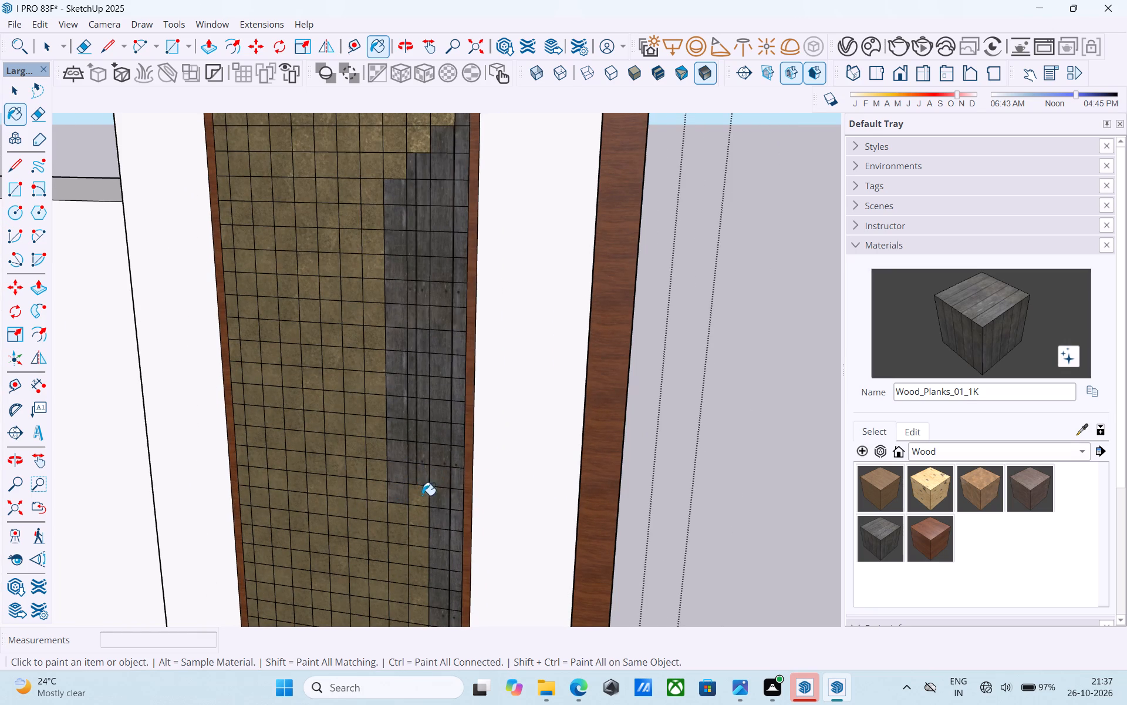
{"action": "left_click", "coordinate": [421, 495]}
{"action": "left_click", "coordinate": [419, 513]}
{"action": "left_click", "coordinate": [405, 510]}
{"action": "left_click", "coordinate": [401, 531]}
{"action": "left_click", "coordinate": [419, 529]}
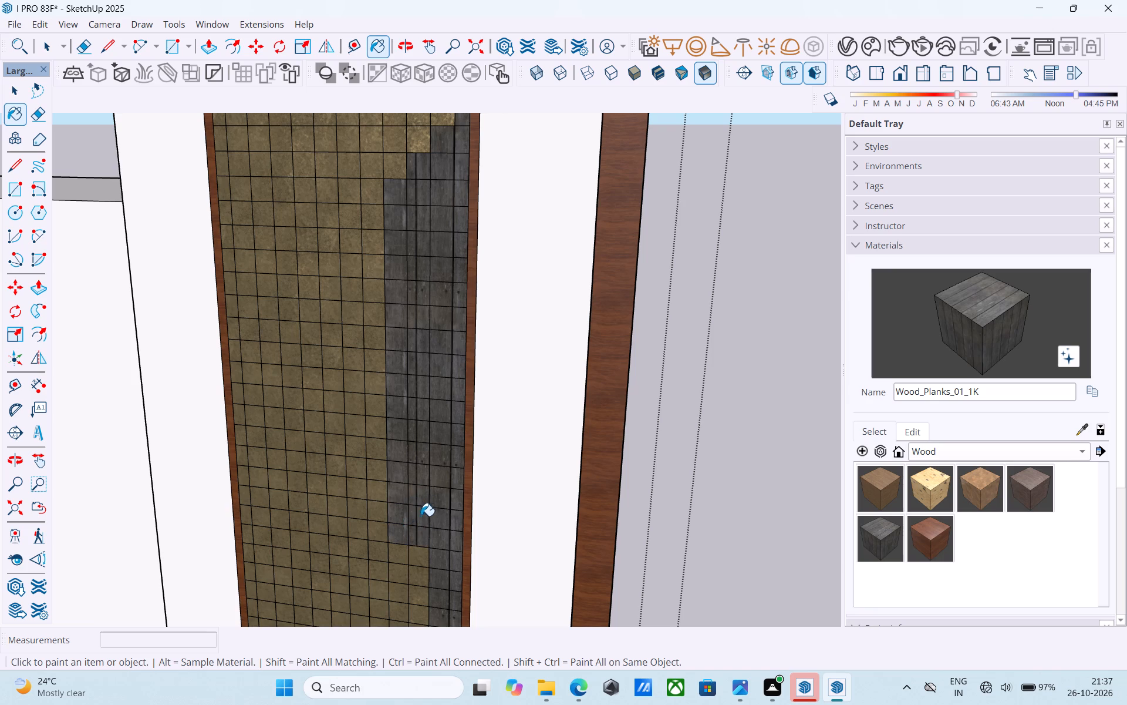
Paint the next few rows of the third and fourth columns with Wood_Planks_01_1K, keeping the block's lower edge even.
{"action": "scroll", "coordinate": [425, 491], "scroll_direction": "down", "scroll_amount": 7}
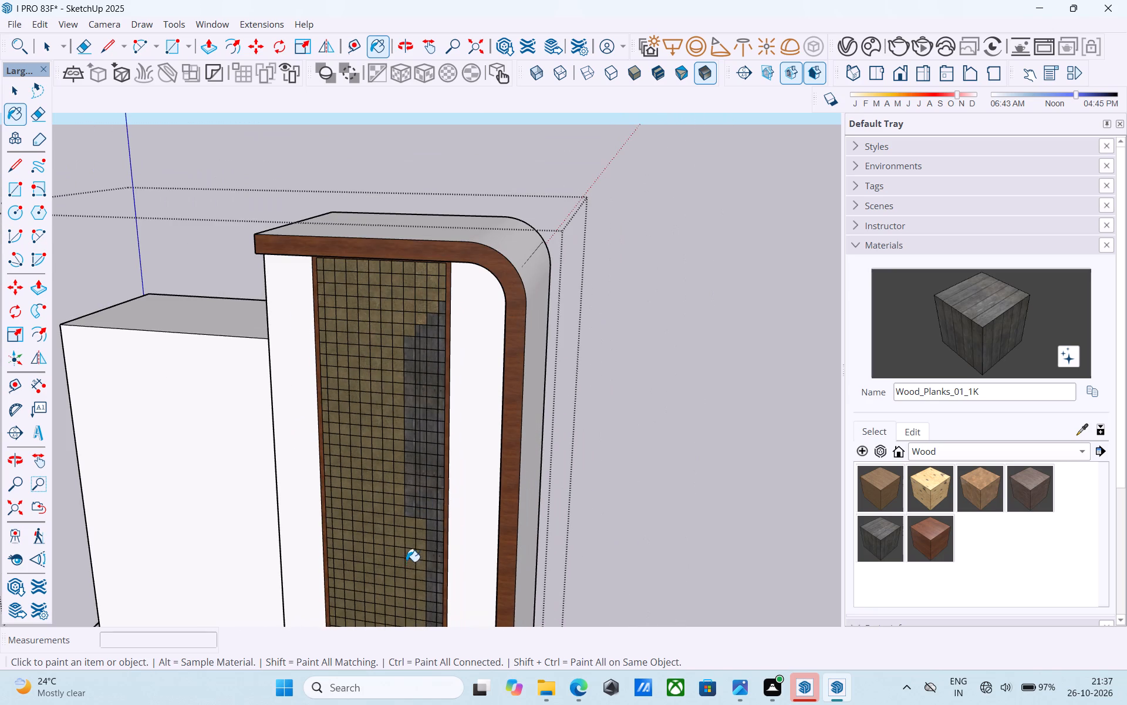
{"action": "middle_click_drag", "start_coordinate": [414, 561], "coordinate": [419, 493]}
{"action": "scroll", "coordinate": [418, 485], "scroll_direction": "down", "scroll_amount": 3}
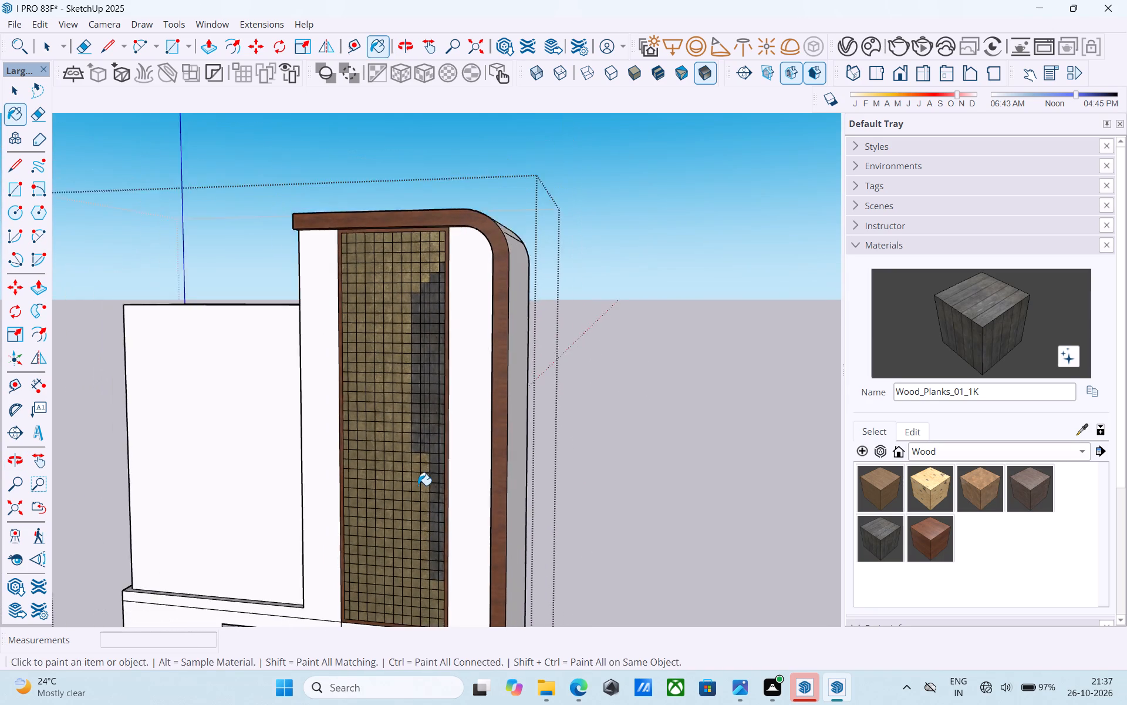
{"action": "middle_click_drag", "start_coordinate": [418, 485], "coordinate": [426, 490]}
{"action": "scroll", "coordinate": [427, 490], "scroll_direction": "up", "scroll_amount": 2}
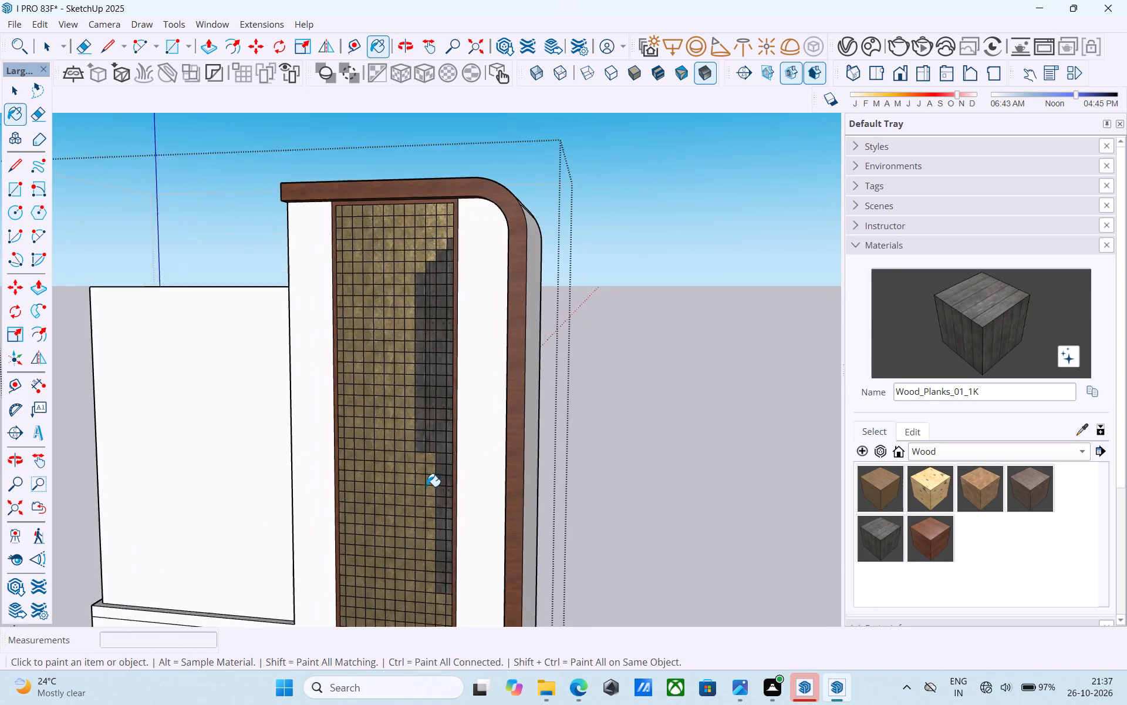
{"action": "scroll", "coordinate": [427, 486], "scroll_direction": "up", "scroll_amount": 7}
{"action": "left_click", "coordinate": [430, 454]}
{"action": "left_click", "coordinate": [418, 446]}
{"action": "left_click", "coordinate": [421, 462]}
{"action": "left_click", "coordinate": [428, 468]}
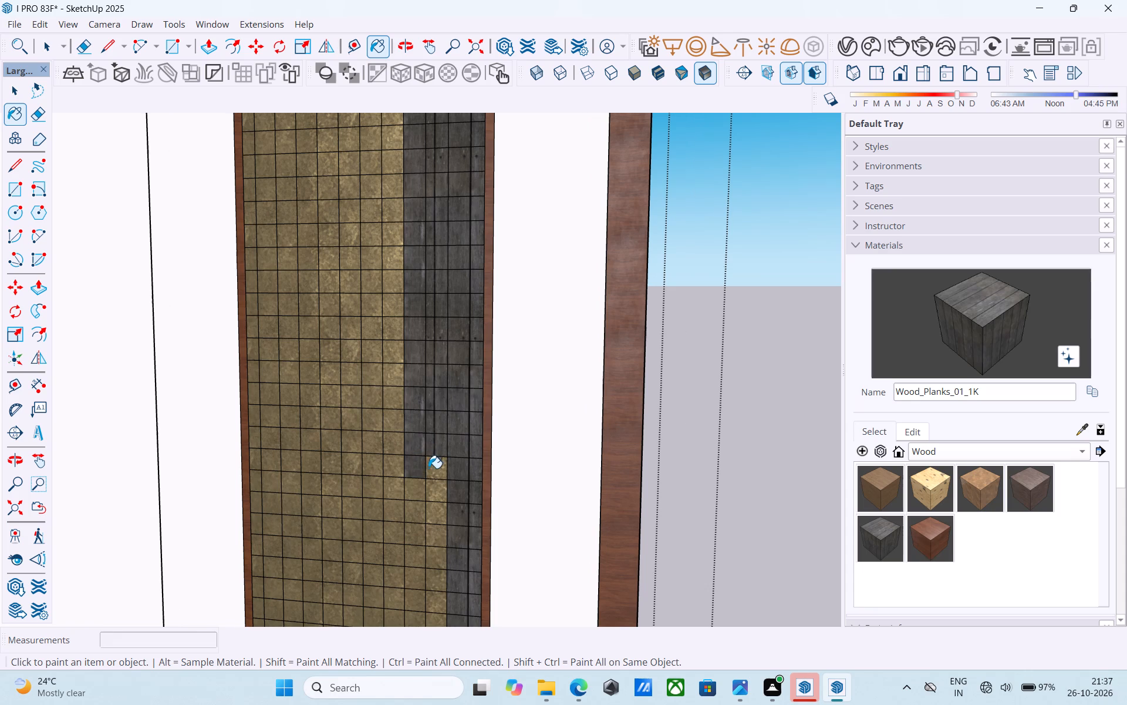
{"action": "left_click", "coordinate": [434, 484]}
{"action": "left_click", "coordinate": [409, 489]}
{"action": "left_click", "coordinate": [416, 507]}
{"action": "left_click", "coordinate": [427, 510]}
{"action": "scroll", "coordinate": [434, 483], "scroll_direction": "down", "scroll_amount": 5}
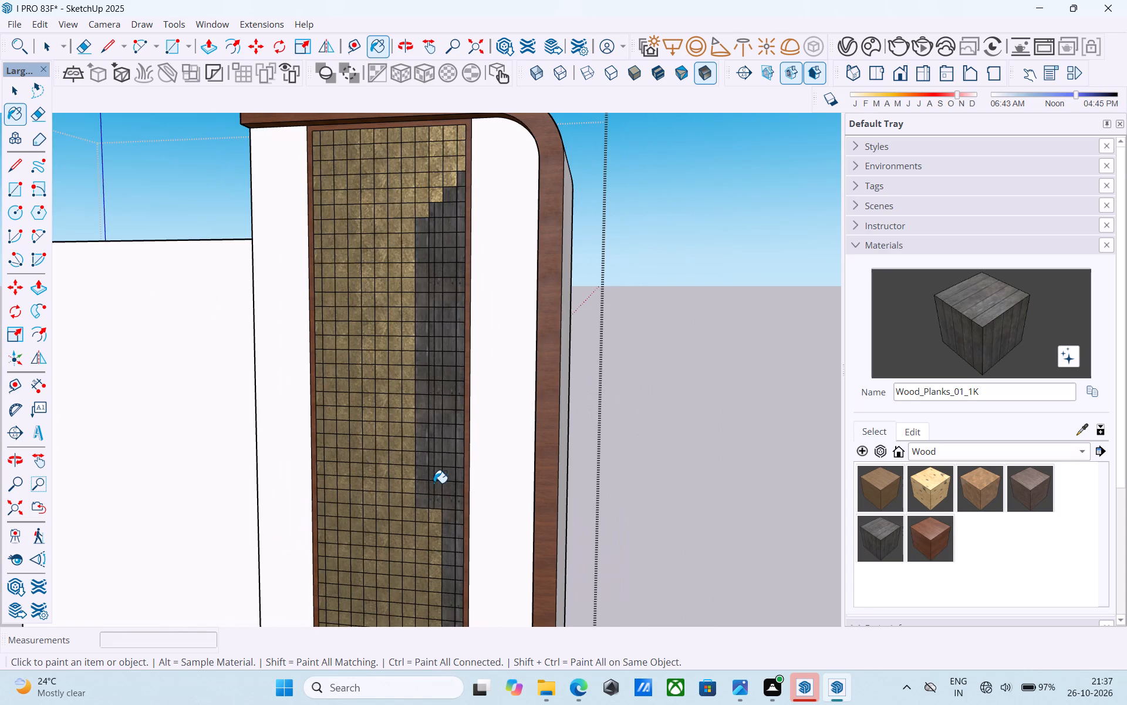
Paint a stepped row of six Wood_Planks_01_1K cells near the strip's lower end, running from the third to the seventh column from the right.
{"action": "scroll", "coordinate": [434, 483], "scroll_direction": "down", "scroll_amount": 9}
{"action": "scroll", "coordinate": [429, 516], "scroll_direction": "up", "scroll_amount": 5}
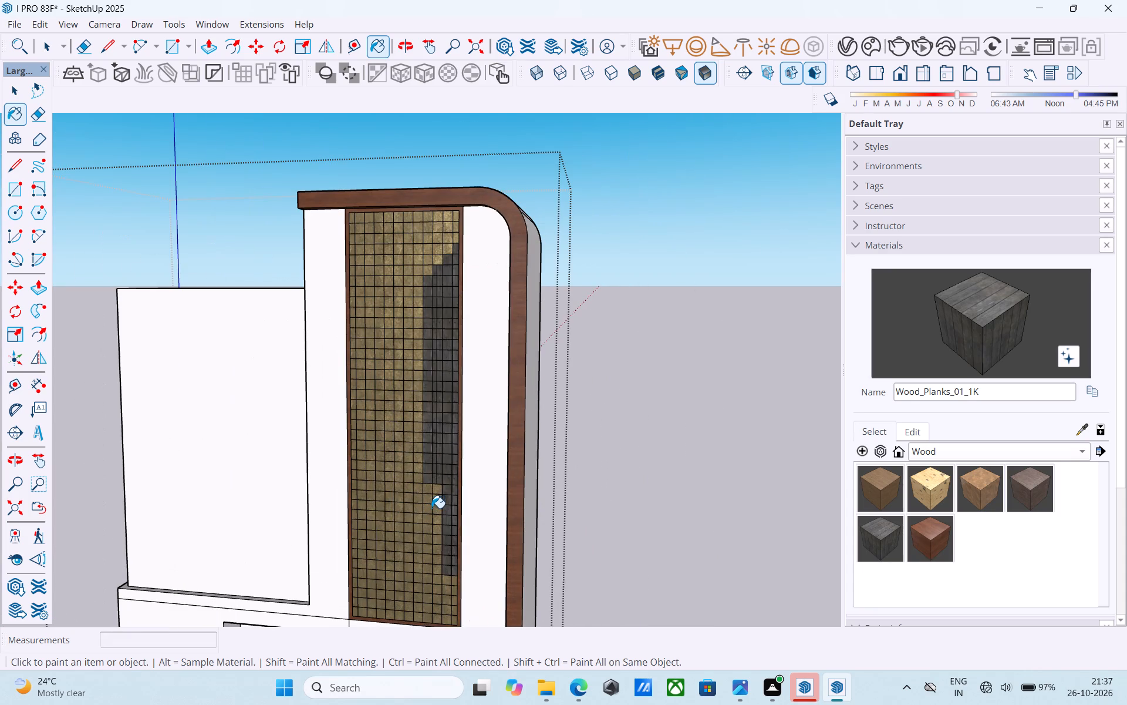
{"action": "scroll", "coordinate": [439, 510], "scroll_direction": "down", "scroll_amount": 2}
{"action": "scroll", "coordinate": [436, 569], "scroll_direction": "up", "scroll_amount": 11}
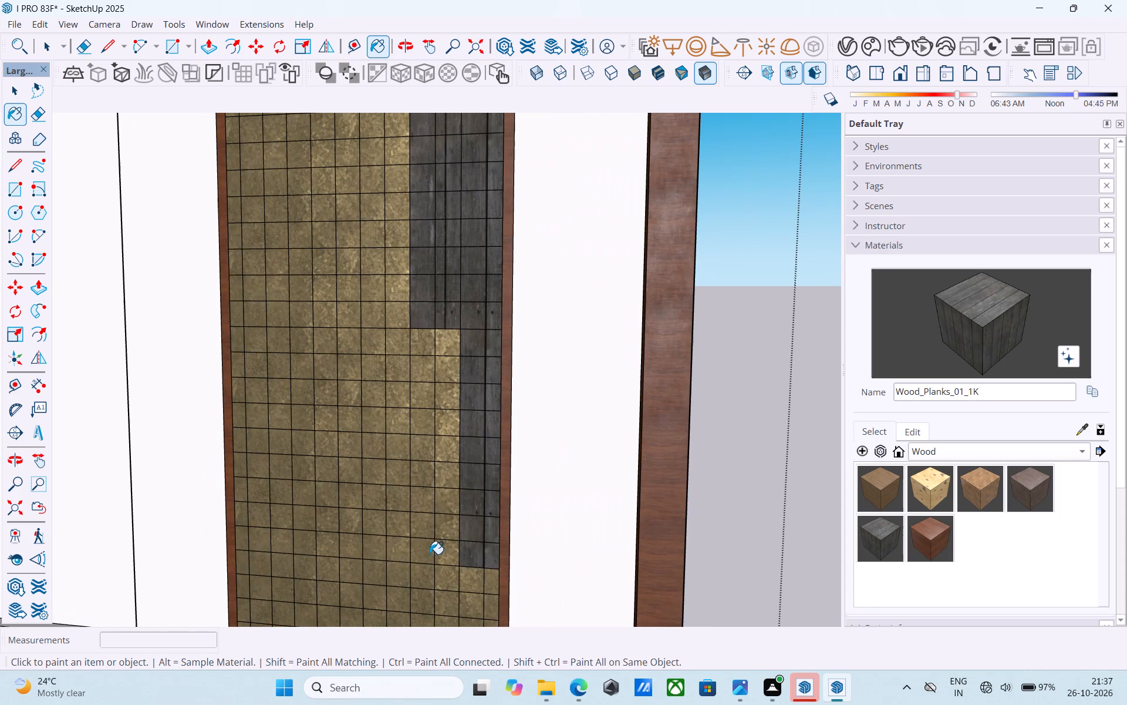
{"action": "left_click", "coordinate": [446, 524]}
{"action": "left_click", "coordinate": [420, 525]}
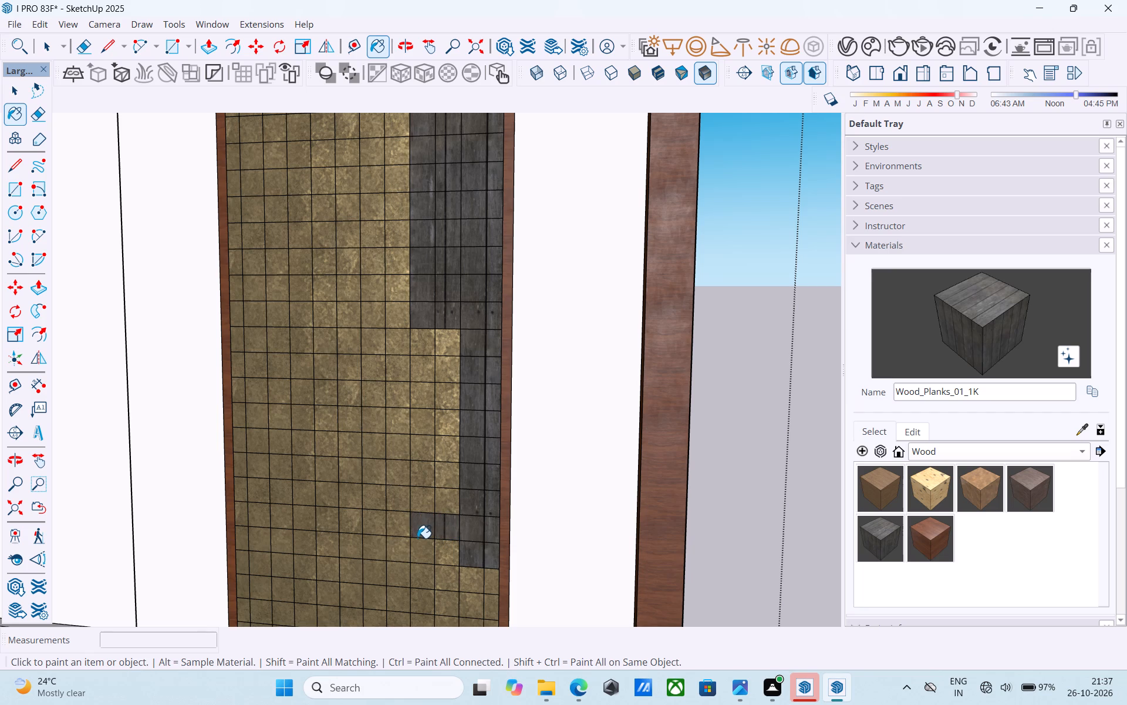
{"action": "left_click", "coordinate": [419, 552]}
{"action": "left_click", "coordinate": [394, 553]}
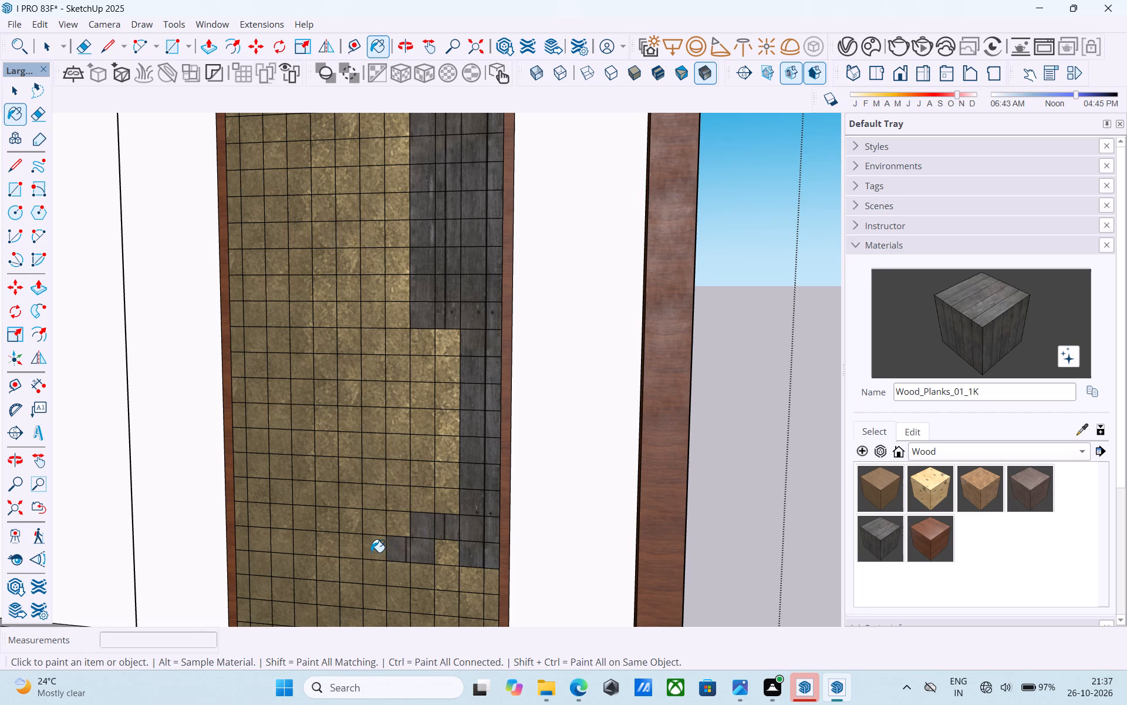
{"action": "left_click", "coordinate": [371, 552]}
{"action": "left_click", "coordinate": [354, 553]}
Build up Wood_Planks_01_1K cells above the lower row in the fifth to seventh columns, stepping upward toward the panel's right border.
{"action": "left_click", "coordinate": [349, 531]}
{"action": "left_click", "coordinate": [368, 529]}
{"action": "left_click", "coordinate": [370, 512]}
{"action": "left_click", "coordinate": [377, 503]}
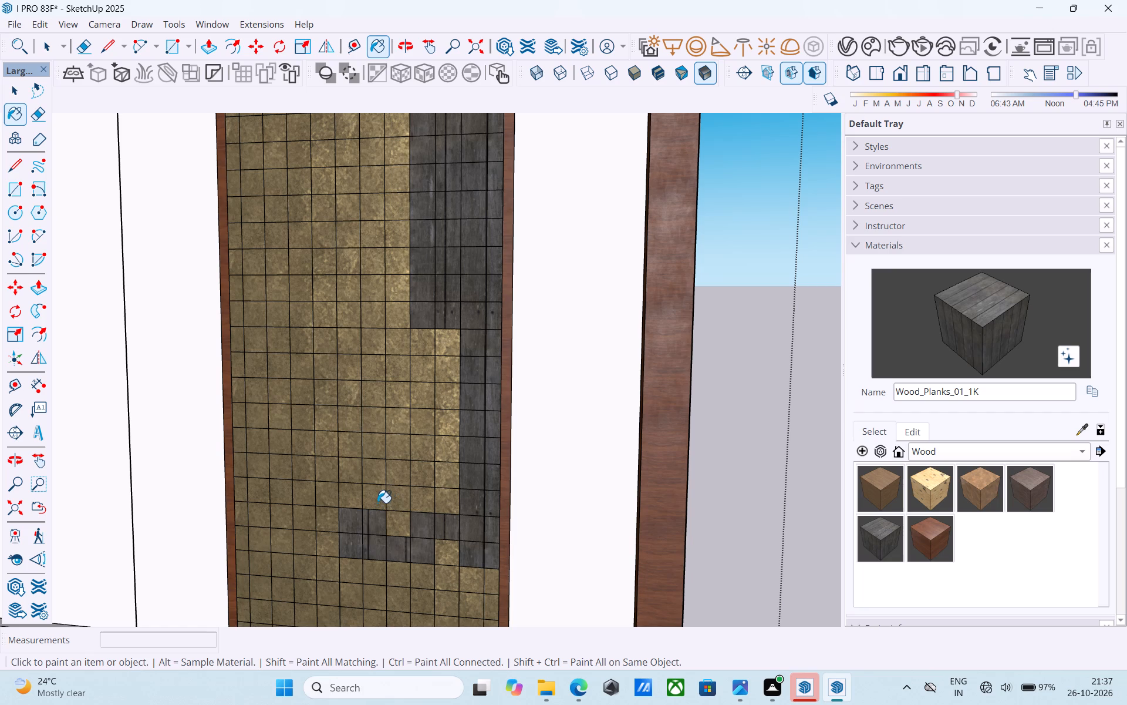
{"action": "left_click", "coordinate": [388, 503]}
{"action": "left_click", "coordinate": [402, 521]}
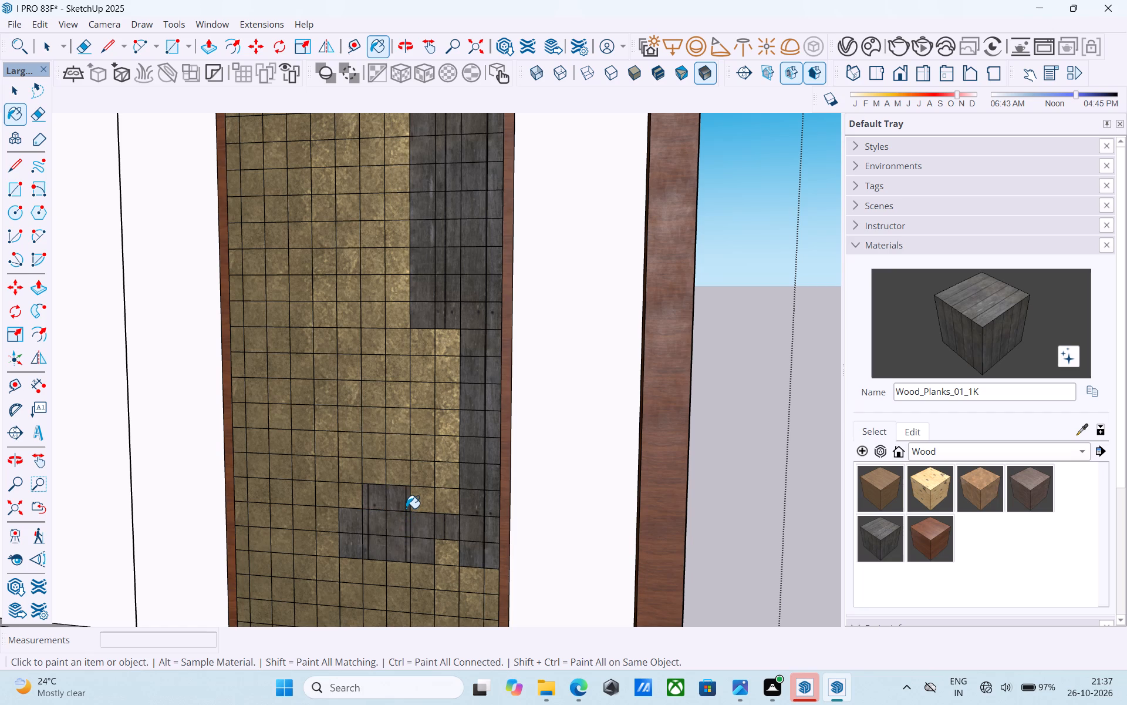
{"action": "left_click", "coordinate": [397, 475]}
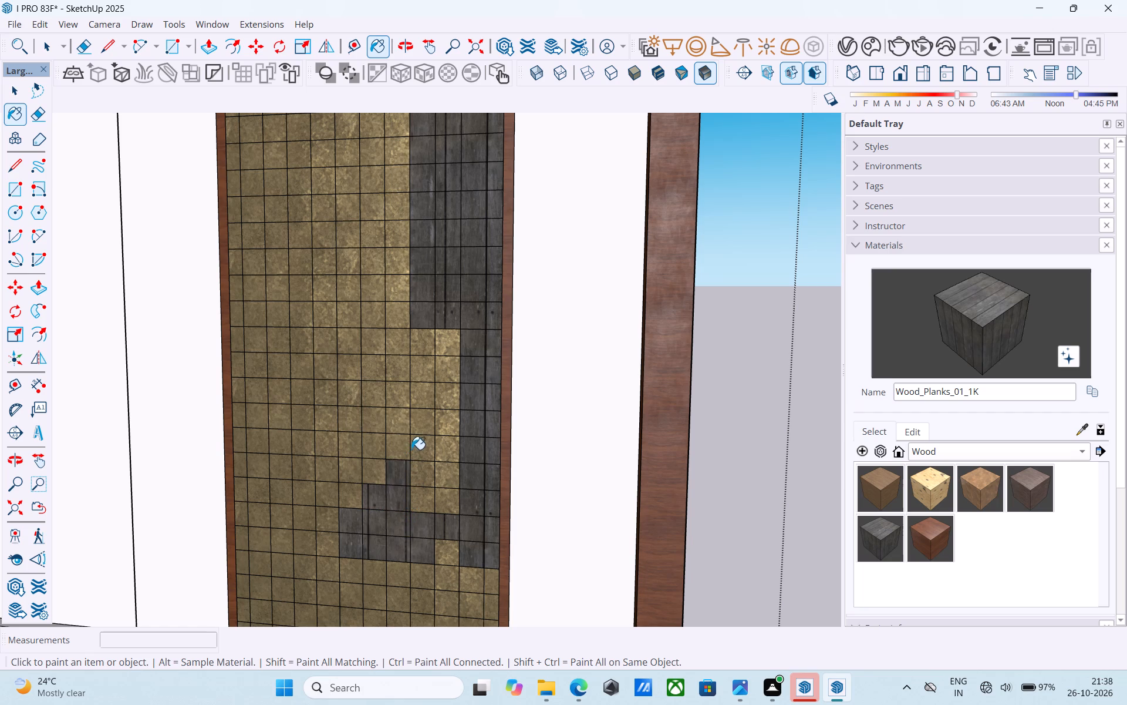
Fill the unpainted gap in the third and fourth columns above the stepped lower row with Wood_Planks_01_1K.
{"action": "left_click", "coordinate": [417, 448]}
{"action": "left_click", "coordinate": [426, 427]}
{"action": "left_click", "coordinate": [420, 405]}
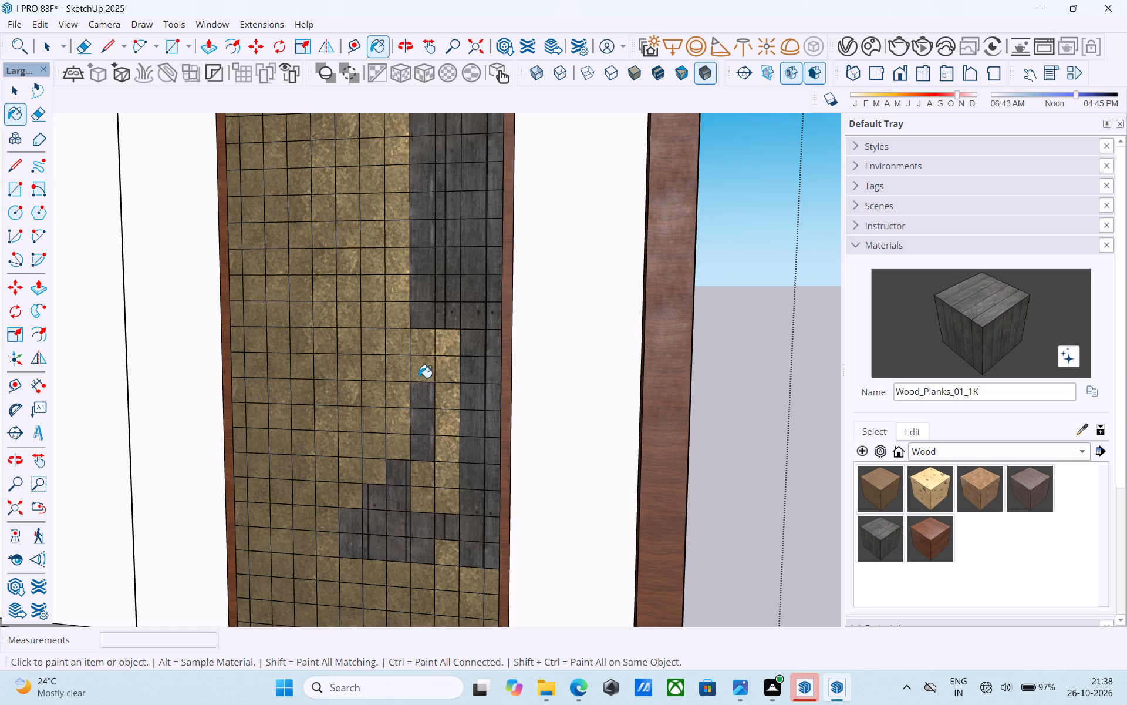
{"action": "left_click", "coordinate": [420, 374]}
{"action": "left_click", "coordinate": [422, 350]}
{"action": "left_click", "coordinate": [443, 345]}
{"action": "left_click", "coordinate": [455, 371]}
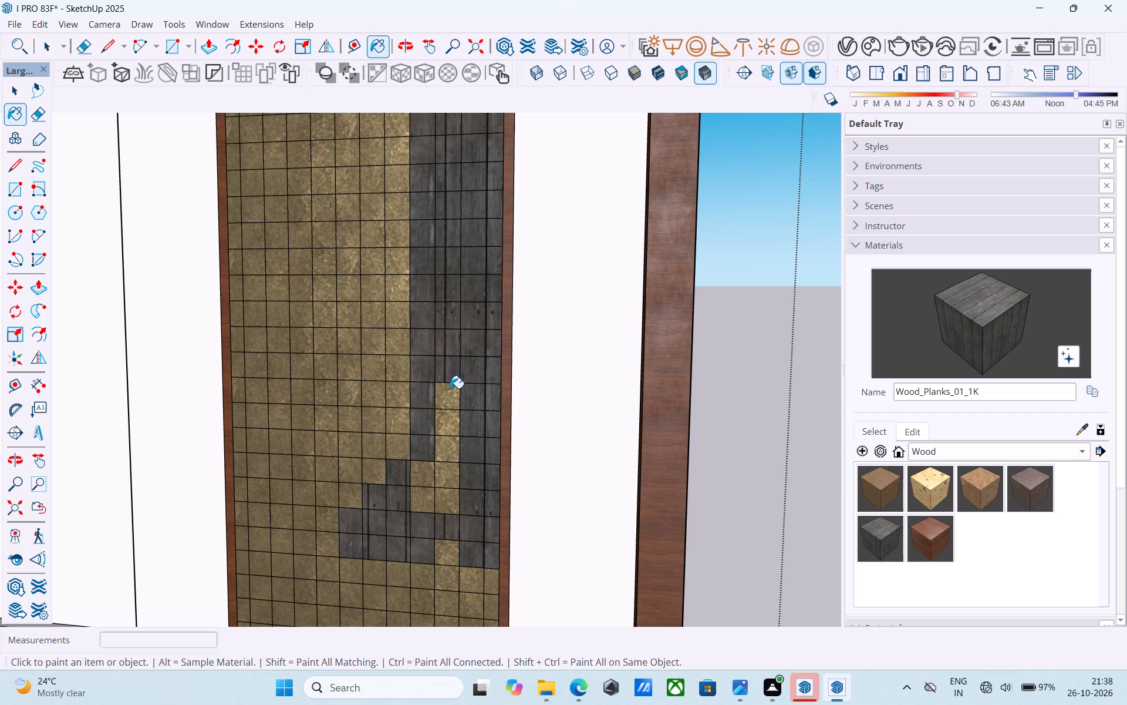
{"action": "left_click", "coordinate": [450, 388]}
{"action": "left_click", "coordinate": [451, 419]}
{"action": "left_click", "coordinate": [435, 449]}
{"action": "left_click", "coordinate": [444, 474]}
{"action": "left_click", "coordinate": [440, 451]}
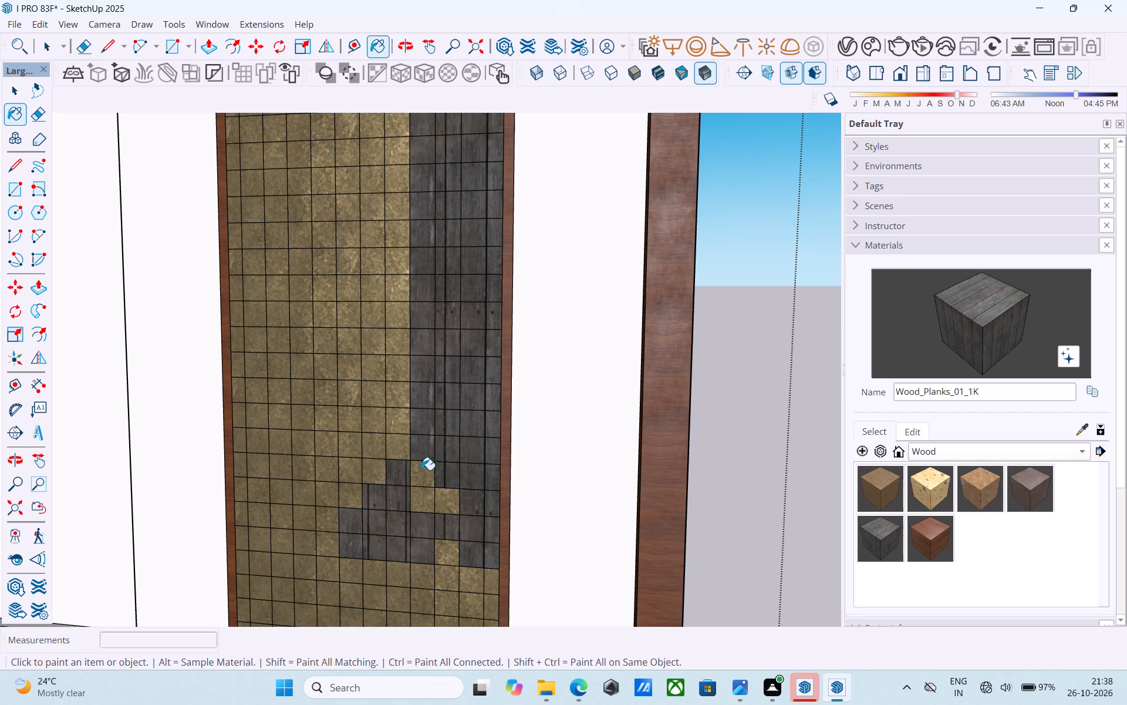
{"action": "left_click", "coordinate": [420, 471]}
{"action": "left_click", "coordinate": [420, 498]}
{"action": "left_click", "coordinate": [451, 505]}
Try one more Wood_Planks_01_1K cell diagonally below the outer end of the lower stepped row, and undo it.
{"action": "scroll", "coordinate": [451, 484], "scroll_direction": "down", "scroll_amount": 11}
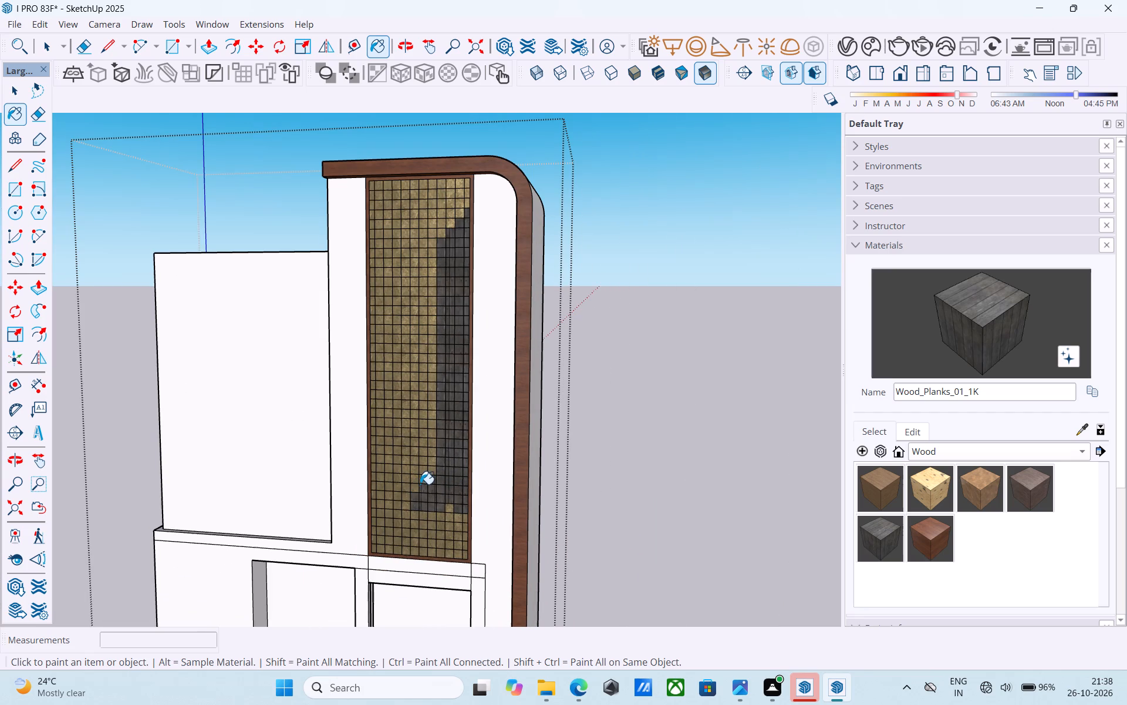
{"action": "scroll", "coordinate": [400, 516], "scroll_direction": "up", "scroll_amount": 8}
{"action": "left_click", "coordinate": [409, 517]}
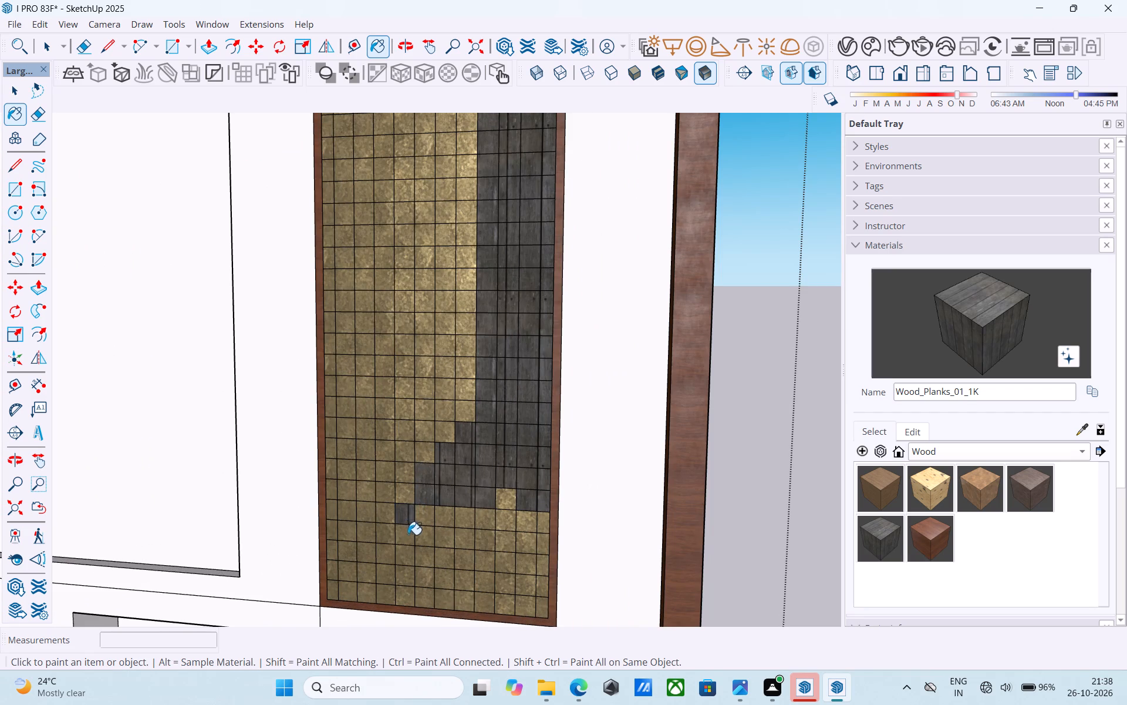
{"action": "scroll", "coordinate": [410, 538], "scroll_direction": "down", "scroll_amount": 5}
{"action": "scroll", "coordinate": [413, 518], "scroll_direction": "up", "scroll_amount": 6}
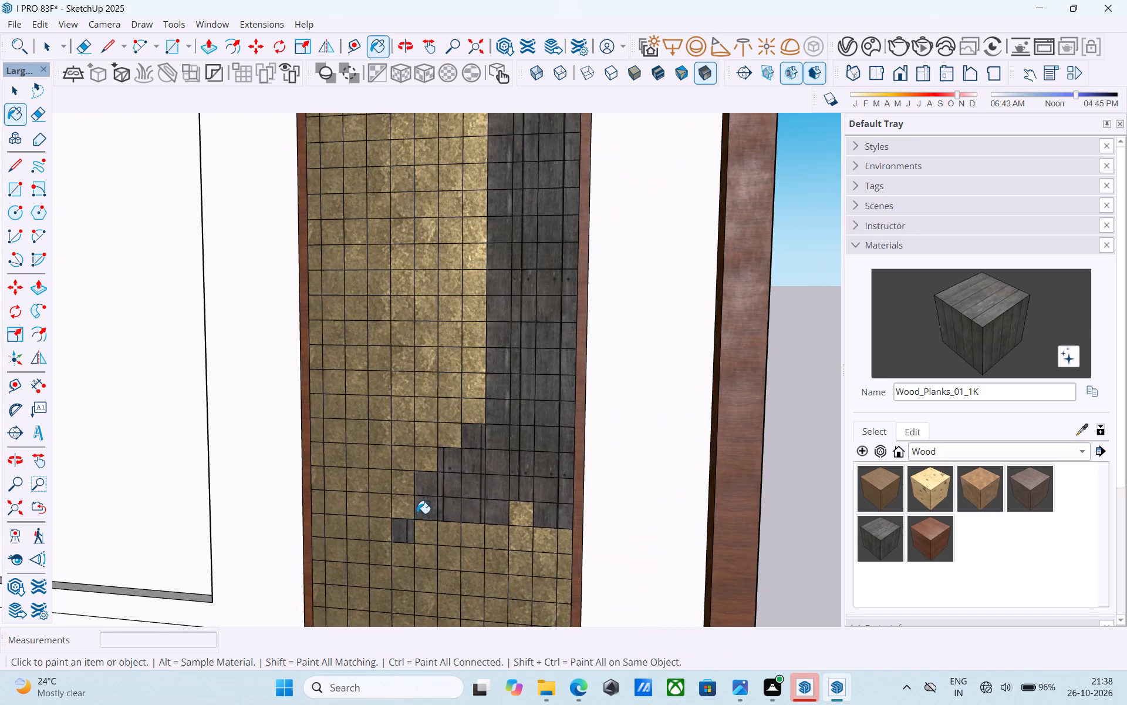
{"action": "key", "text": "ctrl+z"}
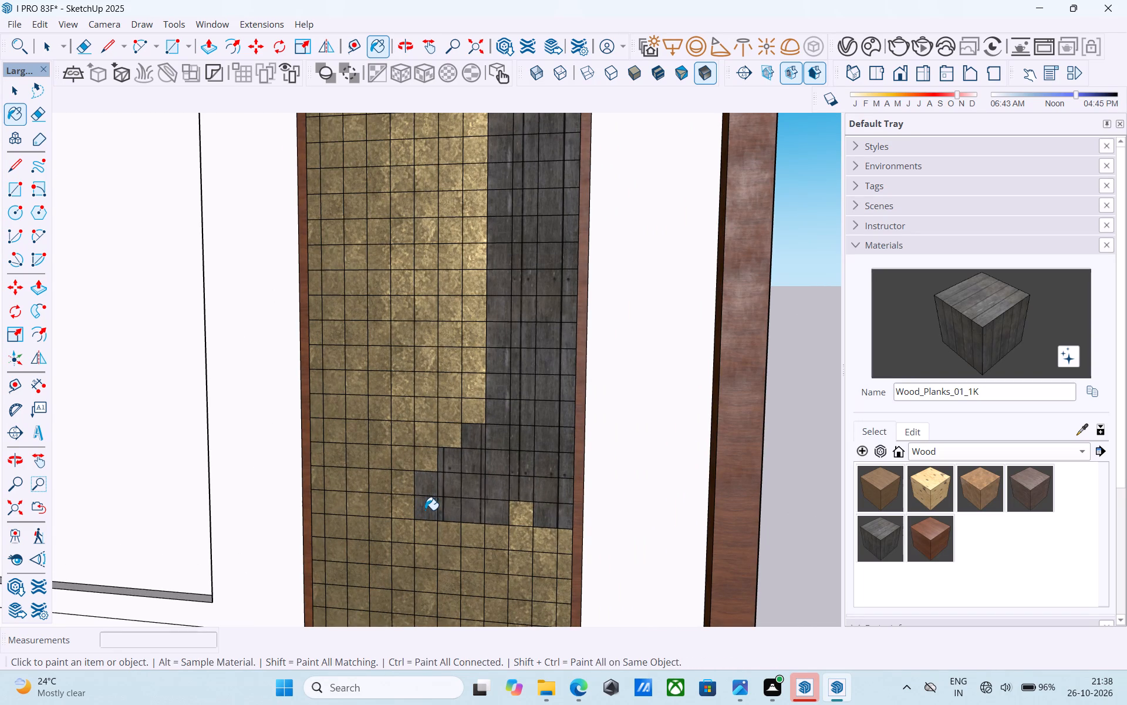
Paint a diagonal line of six Wood_Planks_01_1K cells descending from the middle of the dark strip toward the panel's left border.
{"action": "scroll", "coordinate": [426, 508], "scroll_direction": "down", "scroll_amount": 11}
{"action": "middle_click_drag", "start_coordinate": [444, 524], "coordinate": [487, 523]}
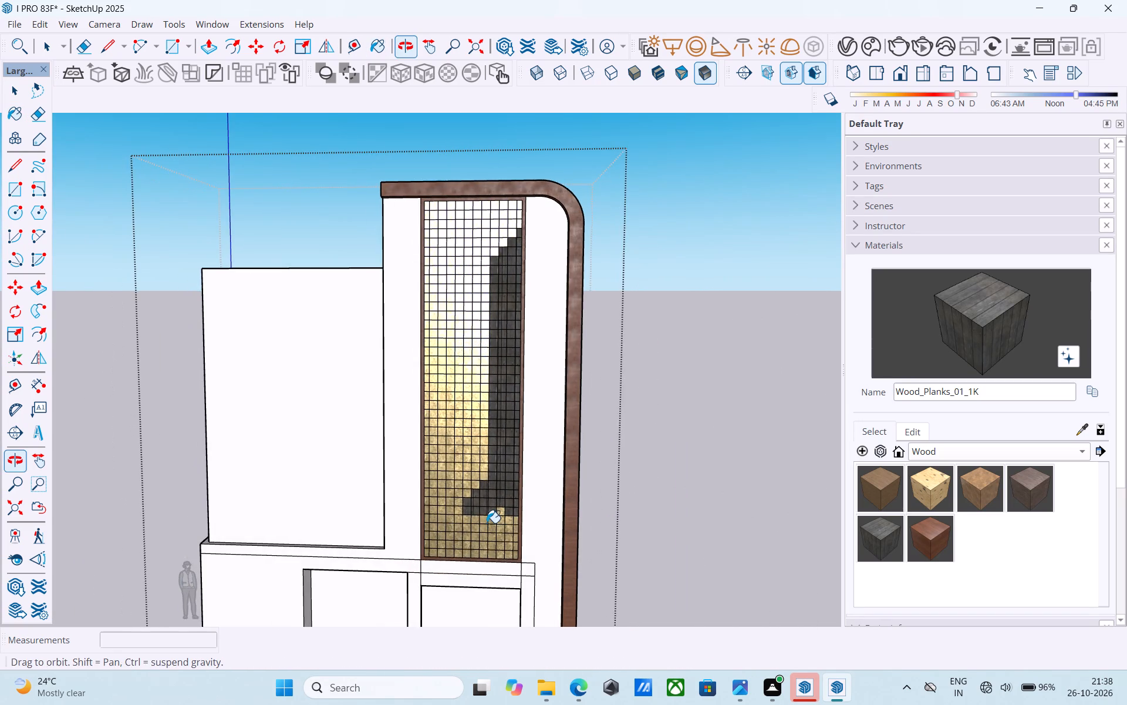
{"action": "middle_click_drag", "start_coordinate": [480, 512], "coordinate": [438, 576]}
{"action": "scroll", "coordinate": [431, 481], "scroll_direction": "up", "scroll_amount": 5}
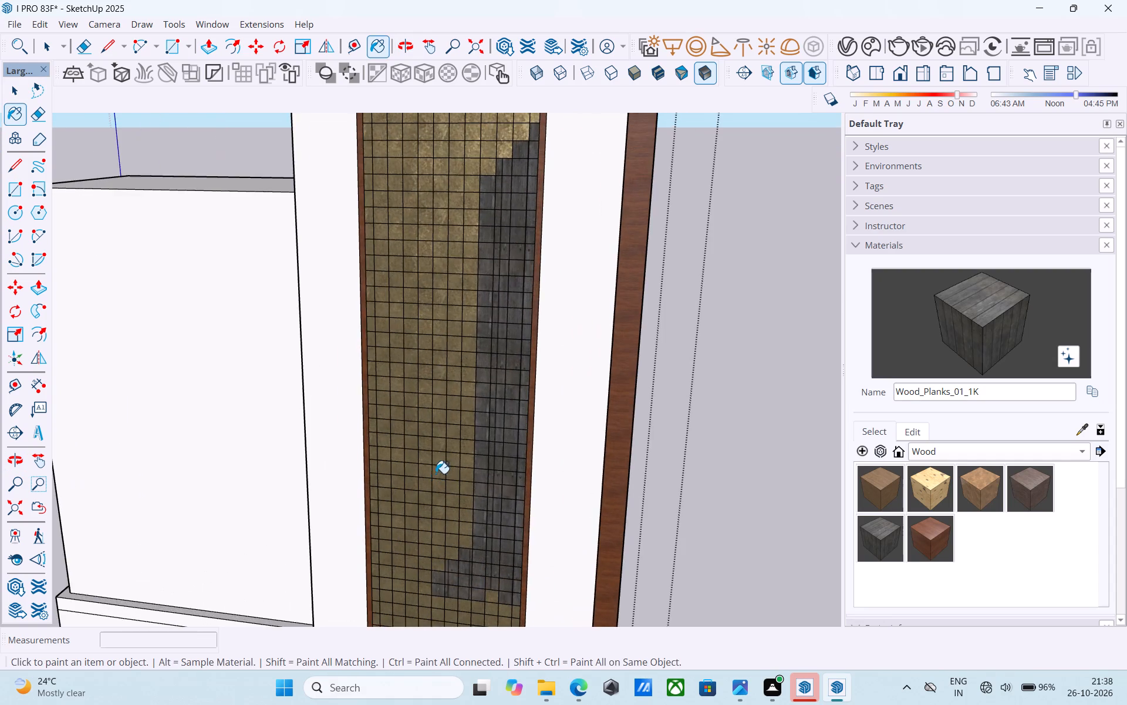
{"action": "scroll", "coordinate": [438, 472], "scroll_direction": "down", "scroll_amount": 5}
{"action": "middle_click_drag", "start_coordinate": [454, 467], "coordinate": [488, 451]}
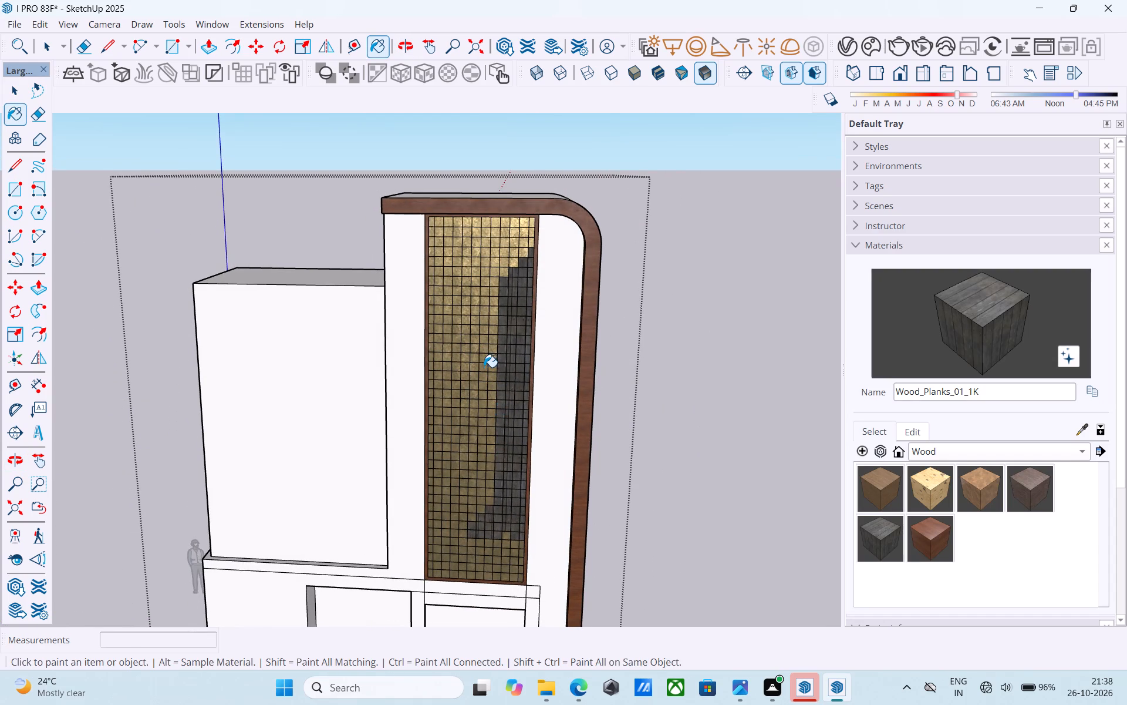
{"action": "scroll", "coordinate": [485, 356], "scroll_direction": "up", "scroll_amount": 5}
{"action": "middle_click_drag", "start_coordinate": [486, 355], "coordinate": [481, 368]}
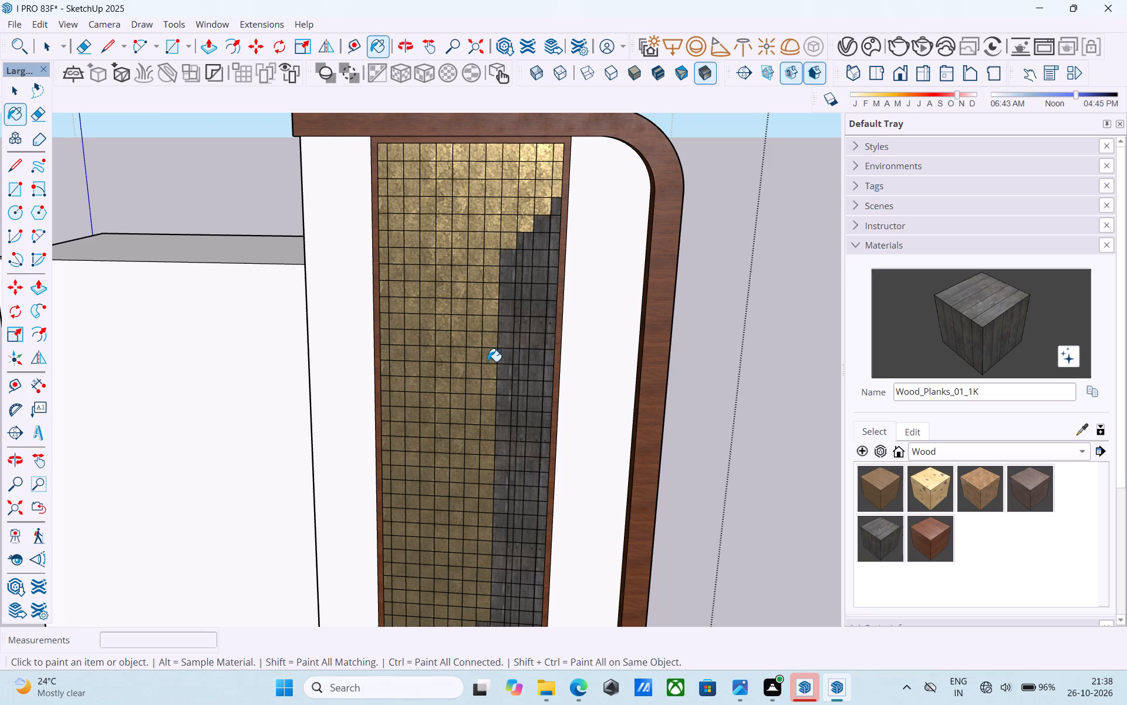
{"action": "left_click", "coordinate": [488, 361]}
{"action": "left_click", "coordinate": [474, 373]}
{"action": "left_click", "coordinate": [453, 391]}
{"action": "left_click", "coordinate": [441, 404]}
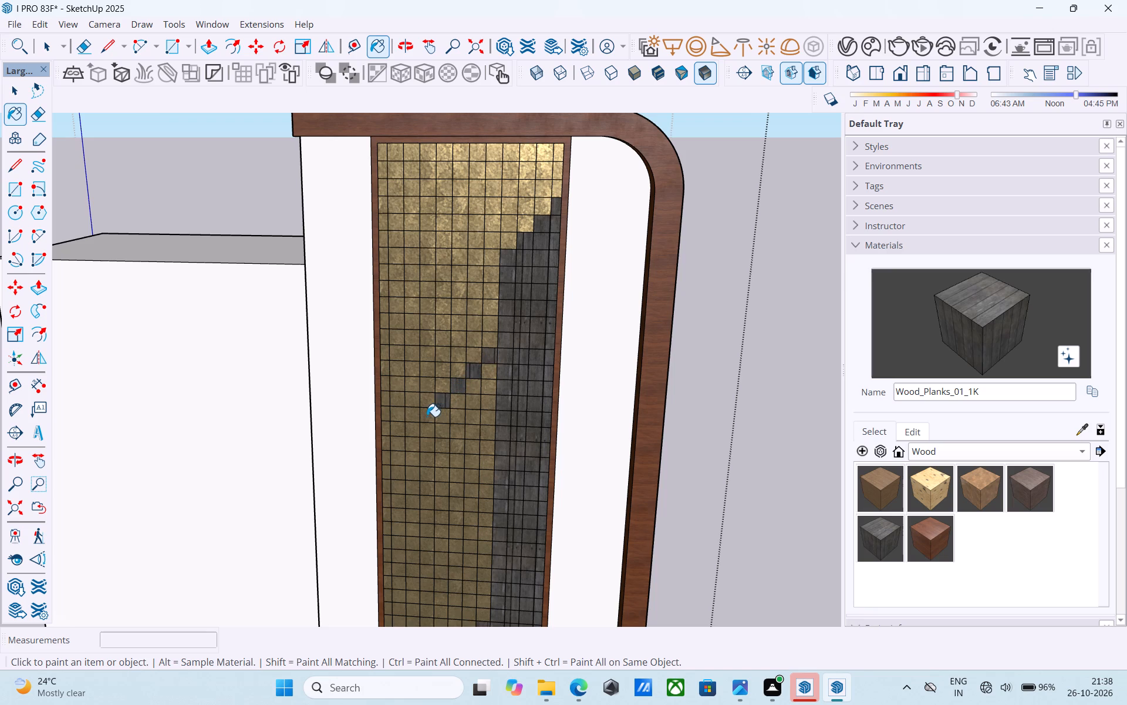
{"action": "left_click", "coordinate": [427, 417]}
{"action": "left_click", "coordinate": [415, 431]}
End the diagonal with four stacked Wood_Planks_01_1K cells in the second column from the left, plus two cells beside their lower half.
{"action": "left_click", "coordinate": [400, 450]}
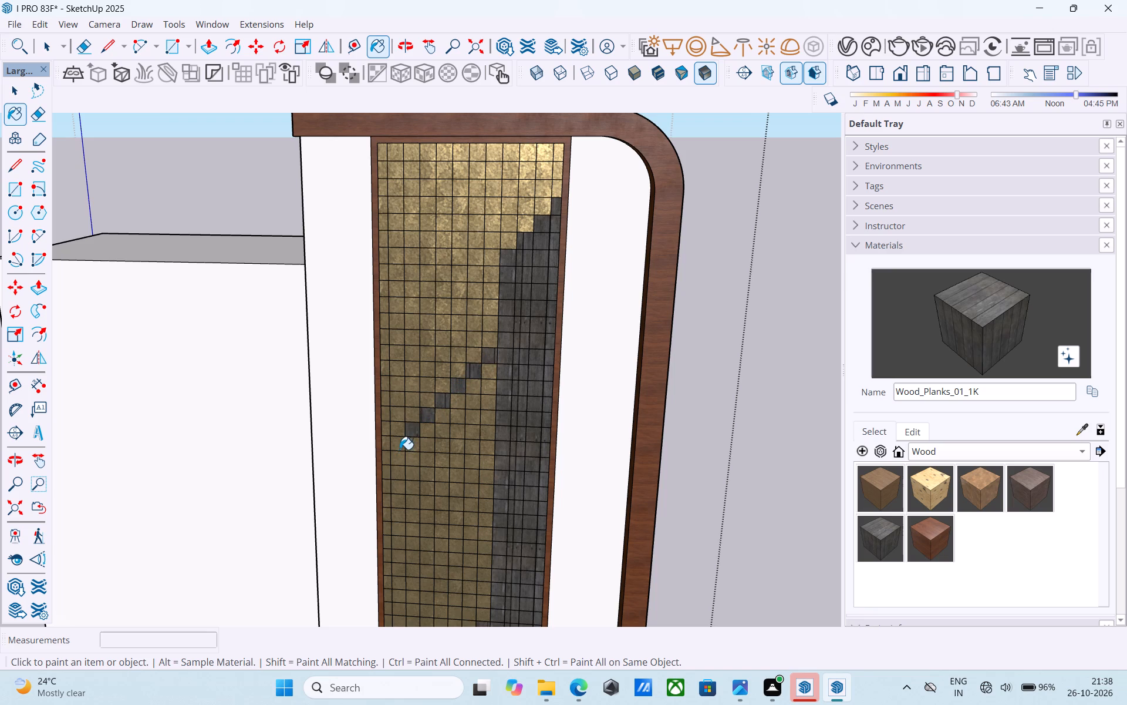
{"action": "left_click", "coordinate": [397, 464]}
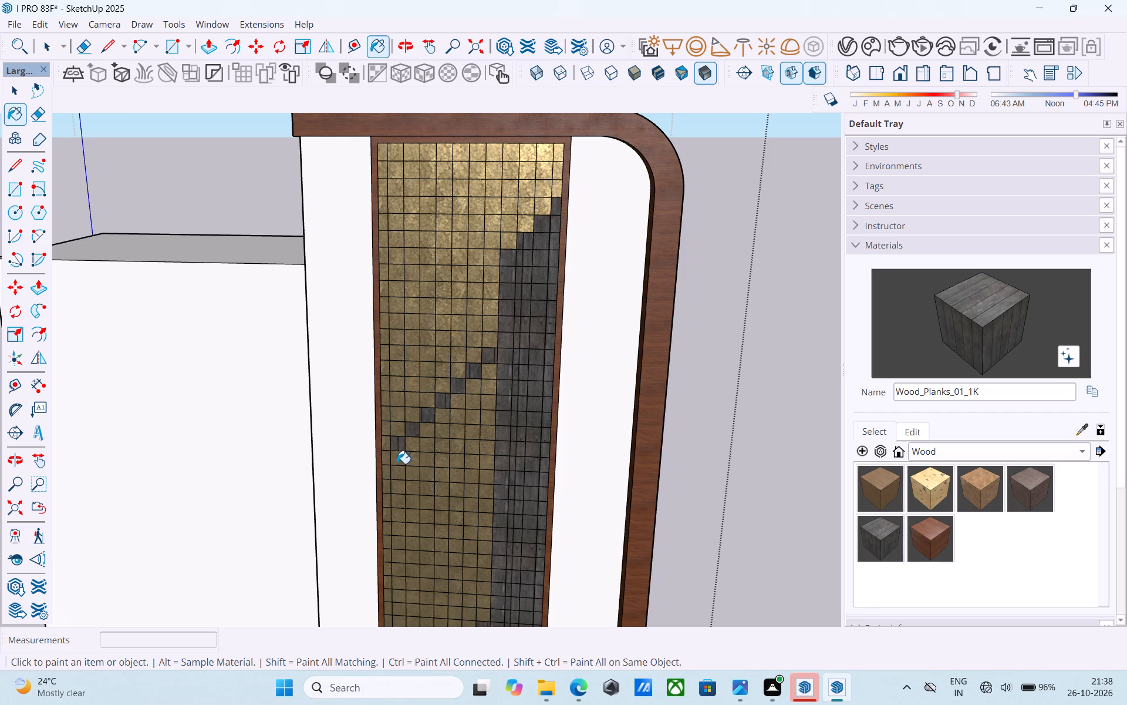
{"action": "left_click", "coordinate": [394, 471]}
{"action": "left_click", "coordinate": [399, 484]}
{"action": "scroll", "coordinate": [415, 478], "scroll_direction": "up", "scroll_amount": 5}
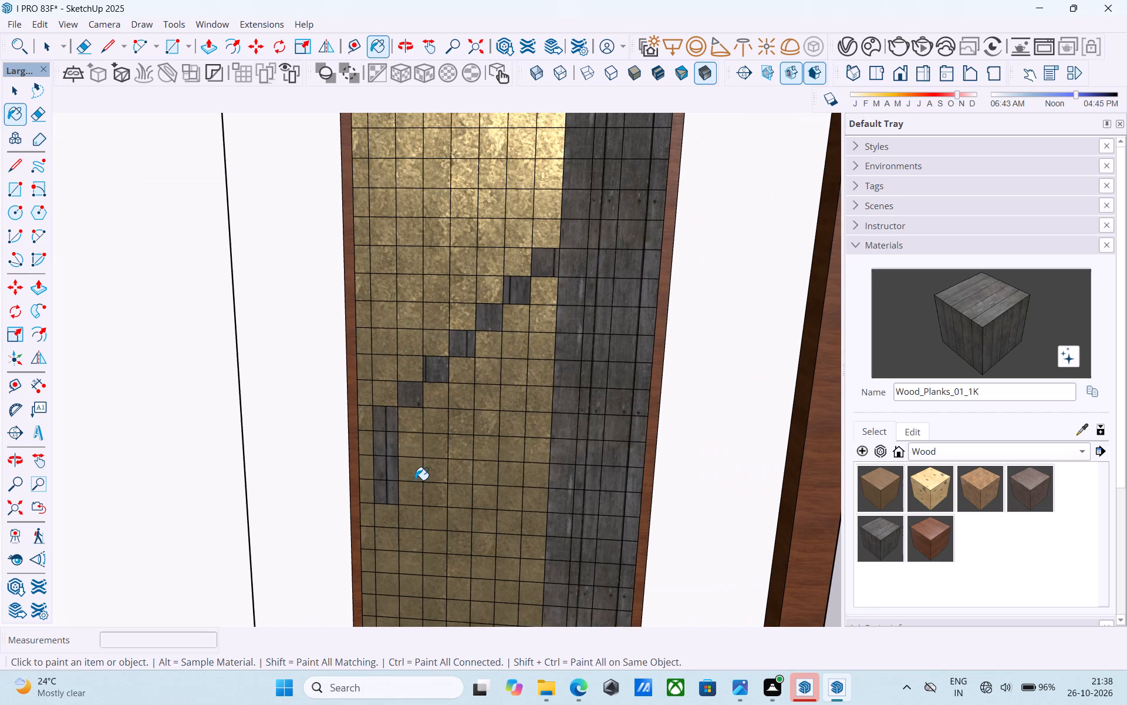
{"action": "left_click", "coordinate": [411, 495]}
{"action": "left_click", "coordinate": [409, 474]}
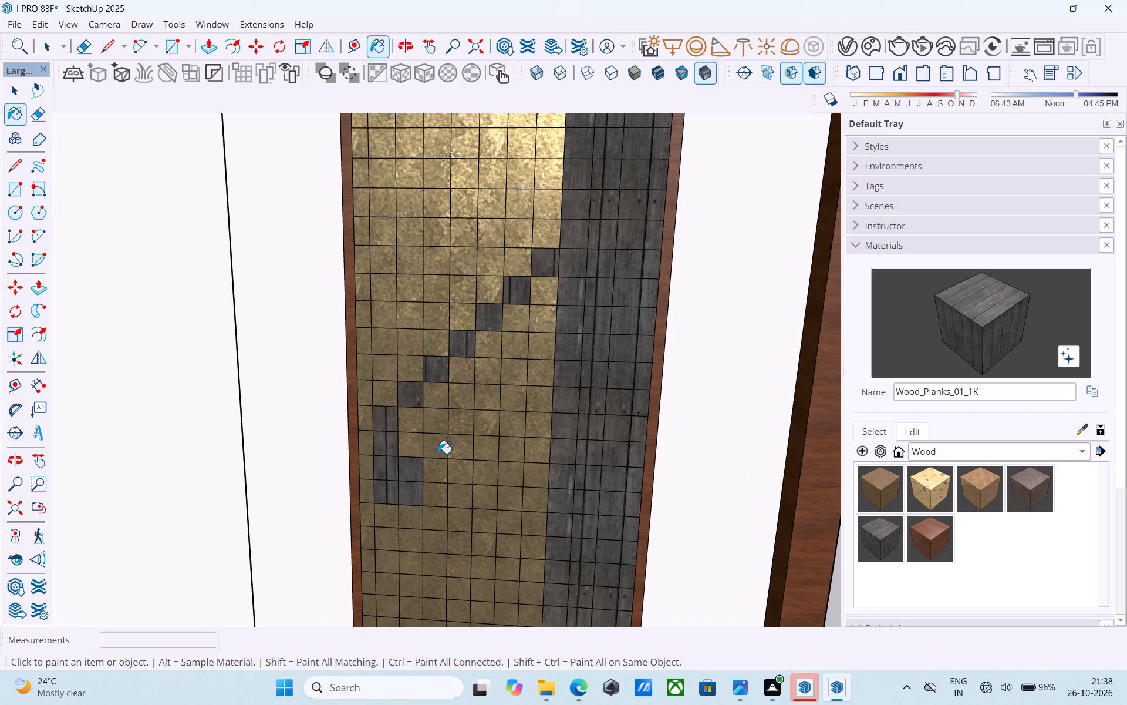
Paint a second, parallel diagonal of five Wood_Planks_01_1K cells rising from the branch's lower end back to the dark strip.
{"action": "left_click", "coordinate": [438, 454]}
{"action": "left_click", "coordinate": [461, 434]}
{"action": "left_click", "coordinate": [479, 406]}
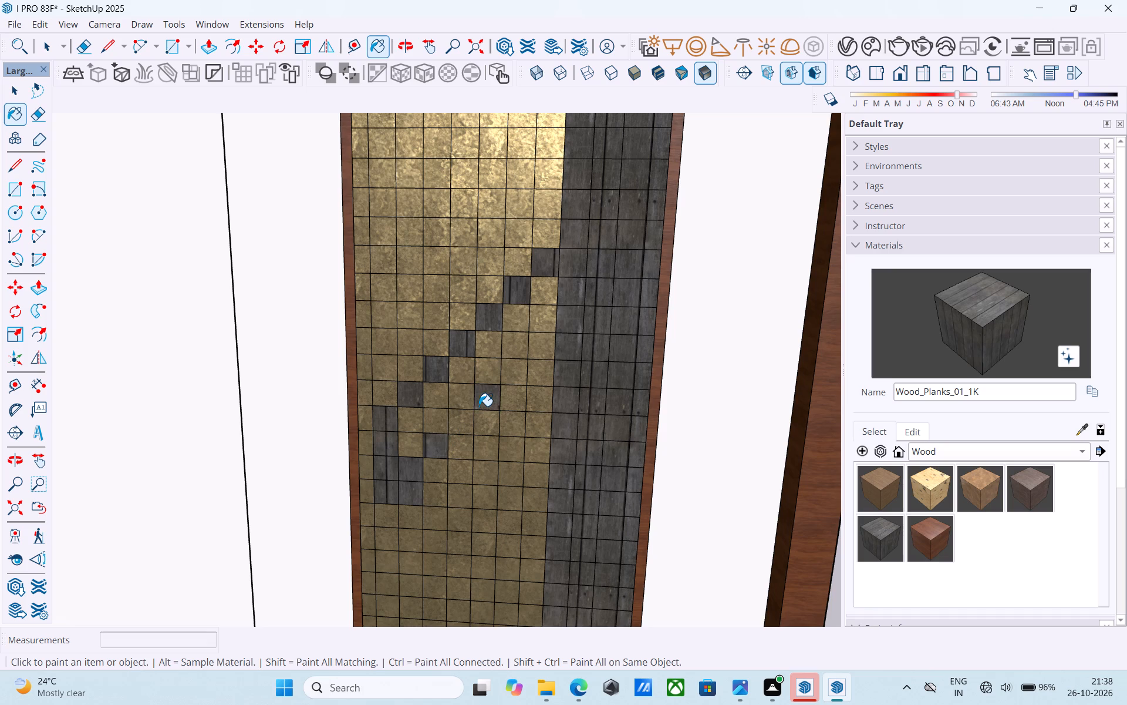
{"action": "left_click", "coordinate": [465, 418]}
{"action": "left_click", "coordinate": [509, 377]}
{"action": "left_click", "coordinate": [539, 354]}
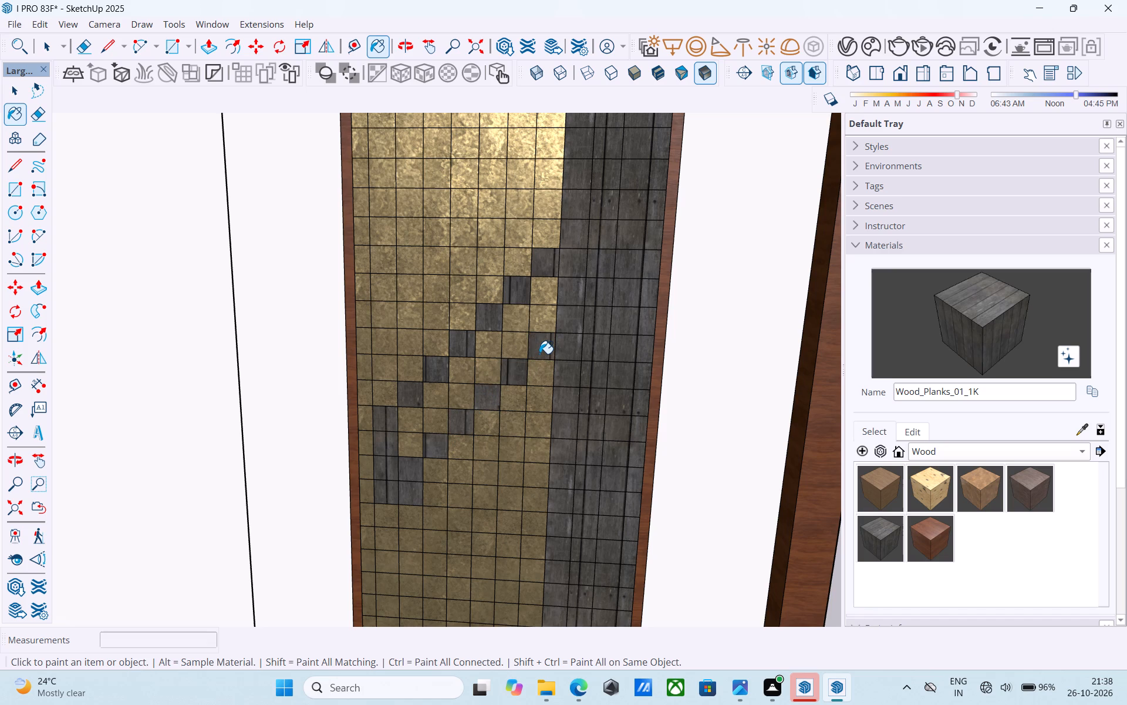
Fill the metal cells between the two diagonals with Wood_Planks_01_1K to form a solid branch.
{"action": "left_click", "coordinate": [413, 445]}
{"action": "left_click", "coordinate": [407, 425]}
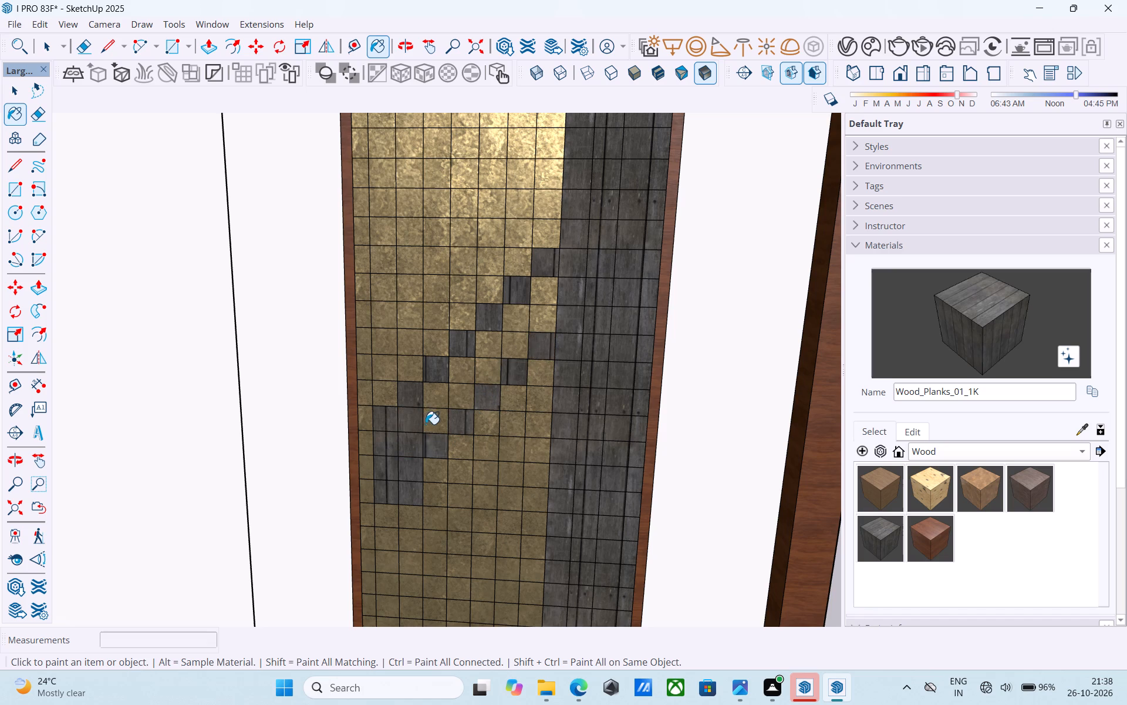
{"action": "left_click", "coordinate": [426, 424]}
{"action": "left_click", "coordinate": [430, 401]}
{"action": "left_click", "coordinate": [452, 398]}
{"action": "left_click", "coordinate": [457, 380]}
{"action": "left_click", "coordinate": [480, 373]}
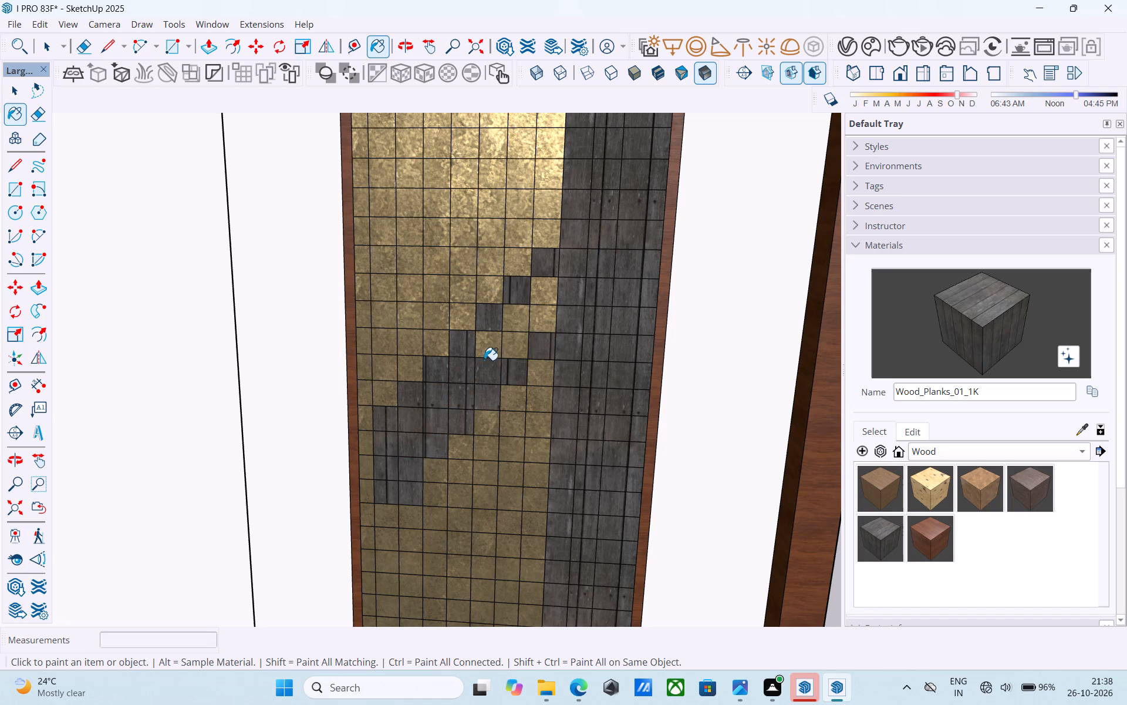
{"action": "left_click", "coordinate": [485, 351]}
{"action": "left_click", "coordinate": [511, 348]}
{"action": "left_click", "coordinate": [516, 320]}
{"action": "left_click", "coordinate": [535, 315]}
{"action": "left_click", "coordinate": [543, 297]}
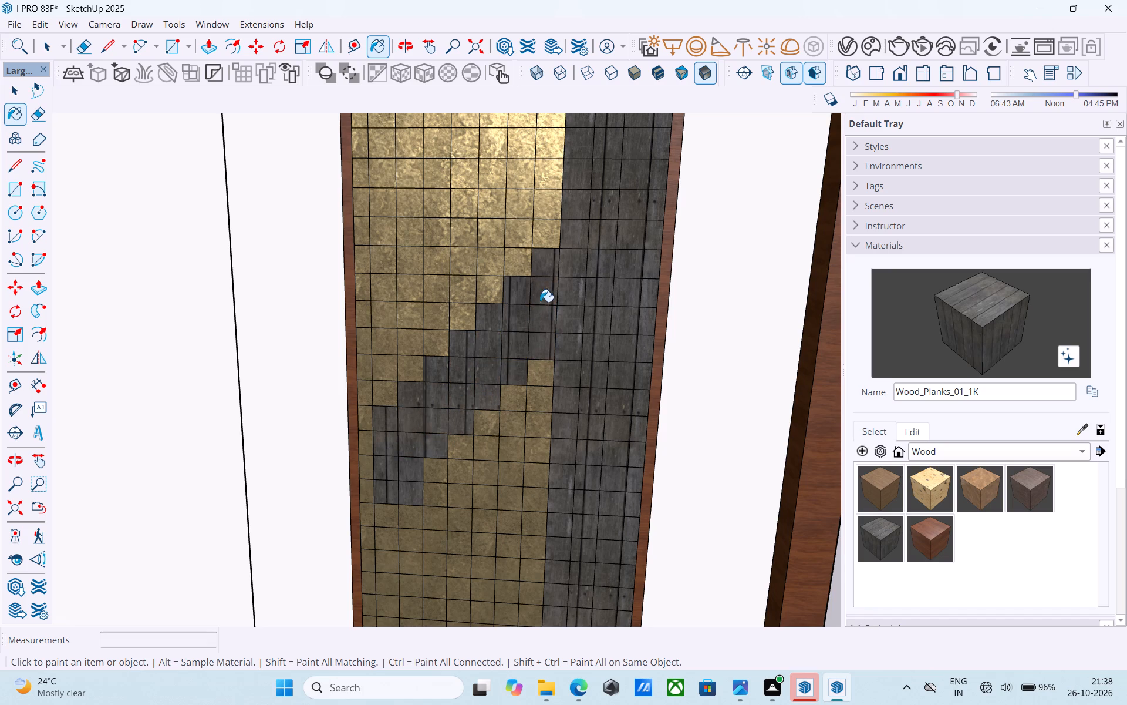
Thicken the diagonal branch along its lower edge with more Wood_Planks_01_1K cells up to where it meets the vertical strip.
{"action": "scroll", "coordinate": [499, 405], "scroll_direction": "down", "scroll_amount": 8}
{"action": "middle_click_drag", "start_coordinate": [495, 462], "coordinate": [500, 407]}
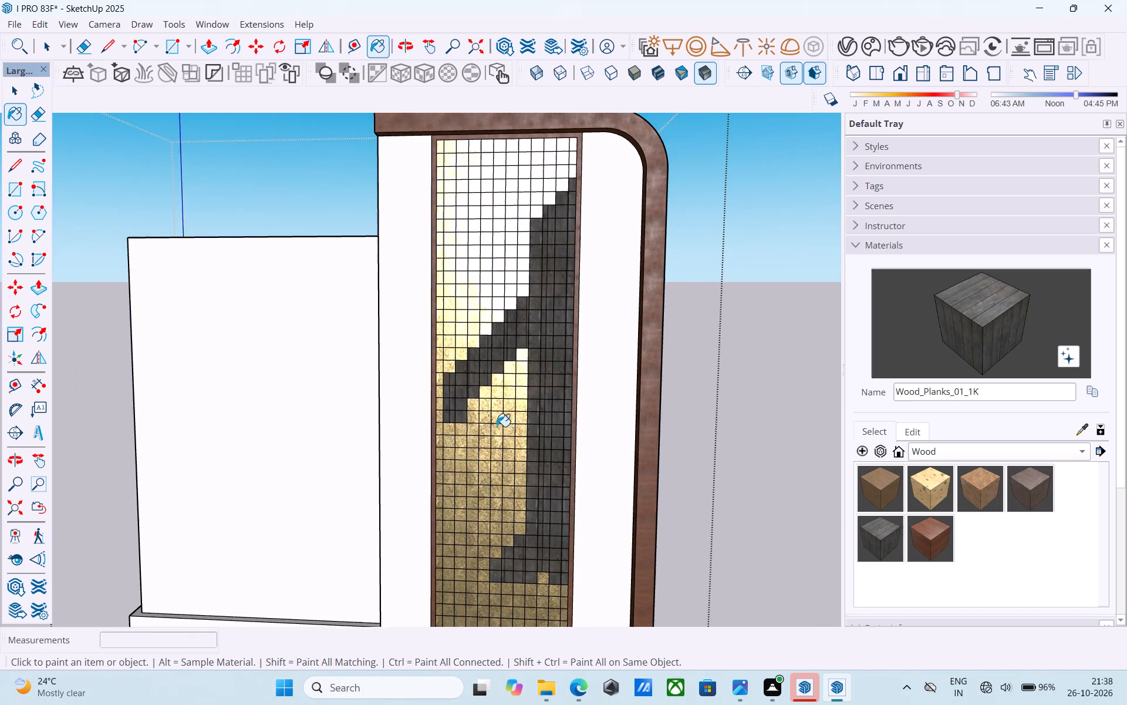
{"action": "scroll", "coordinate": [491, 433], "scroll_direction": "up", "scroll_amount": 5}
{"action": "scroll", "coordinate": [457, 391], "scroll_direction": "up", "scroll_amount": 3}
{"action": "left_click", "coordinate": [471, 383]}
{"action": "left_click", "coordinate": [486, 363]}
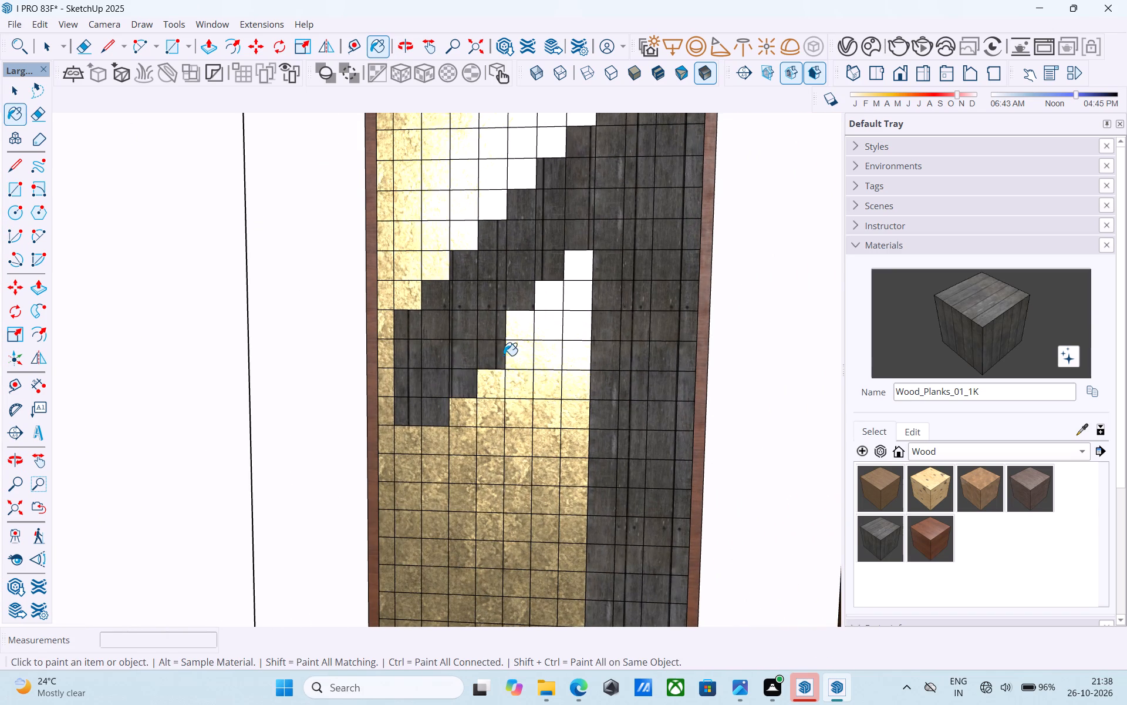
{"action": "left_click", "coordinate": [507, 354]}
{"action": "left_click", "coordinate": [516, 328]}
{"action": "left_click", "coordinate": [547, 325]}
{"action": "left_click", "coordinate": [548, 304]}
{"action": "left_click_drag", "start_coordinate": [577, 263], "coordinate": [588, 247]}
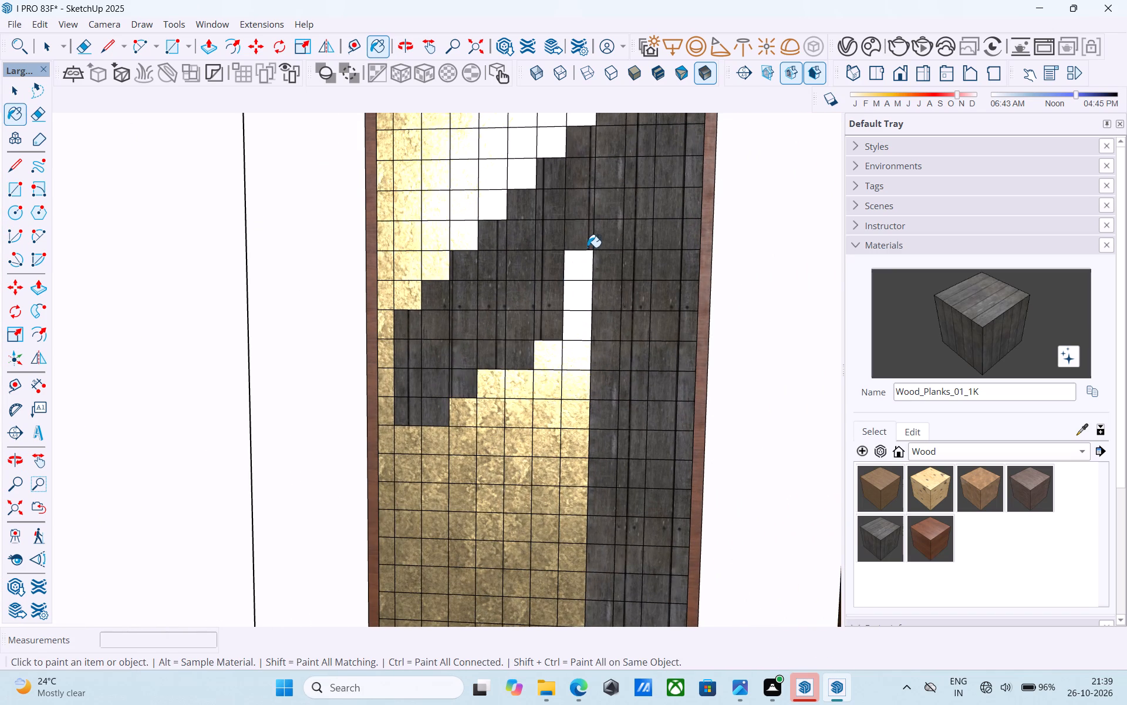
{"action": "left_click_drag", "start_coordinate": [588, 247], "coordinate": [588, 248]}
{"action": "left_click", "coordinate": [579, 293]}
{"action": "left_click", "coordinate": [578, 276]}
Extend the strip's stepped upper end by one Wood_Planks_01_1K cell in each of the two columns nearest the right border.
{"action": "scroll", "coordinate": [572, 413], "scroll_direction": "down", "scroll_amount": 12}
{"action": "middle_click_drag", "start_coordinate": [522, 482], "coordinate": [519, 479]}
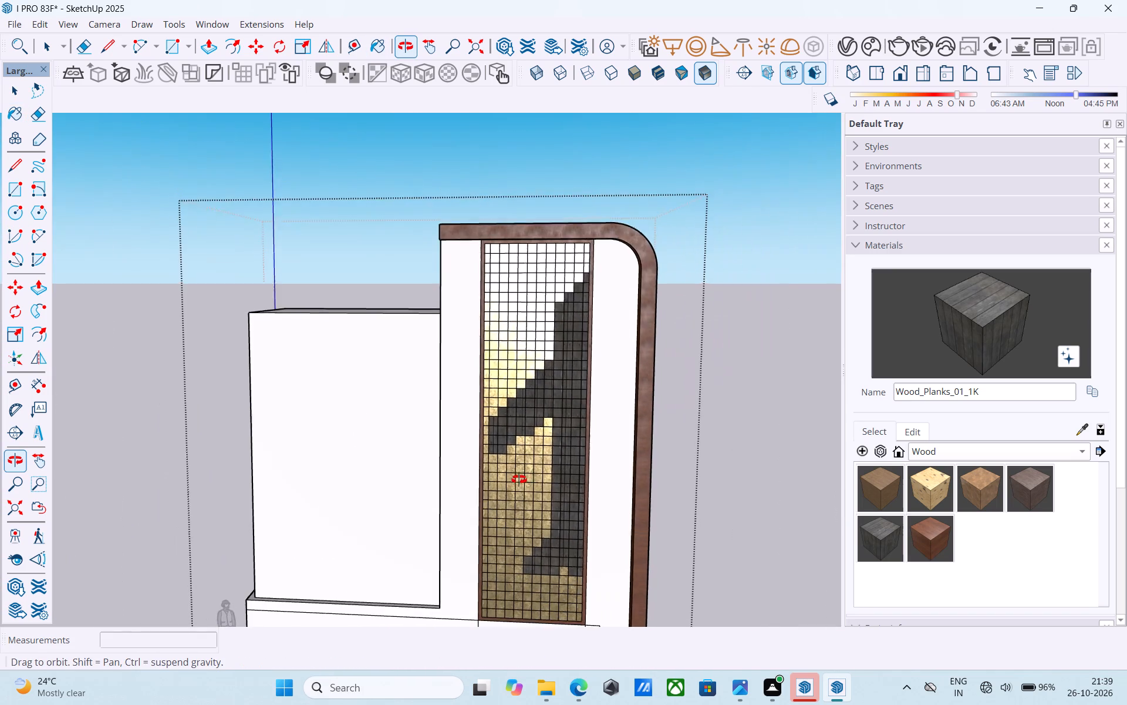
{"action": "middle_click_drag", "start_coordinate": [519, 479], "coordinate": [495, 543]}
{"action": "scroll", "coordinate": [568, 323], "scroll_direction": "up", "scroll_amount": 11}
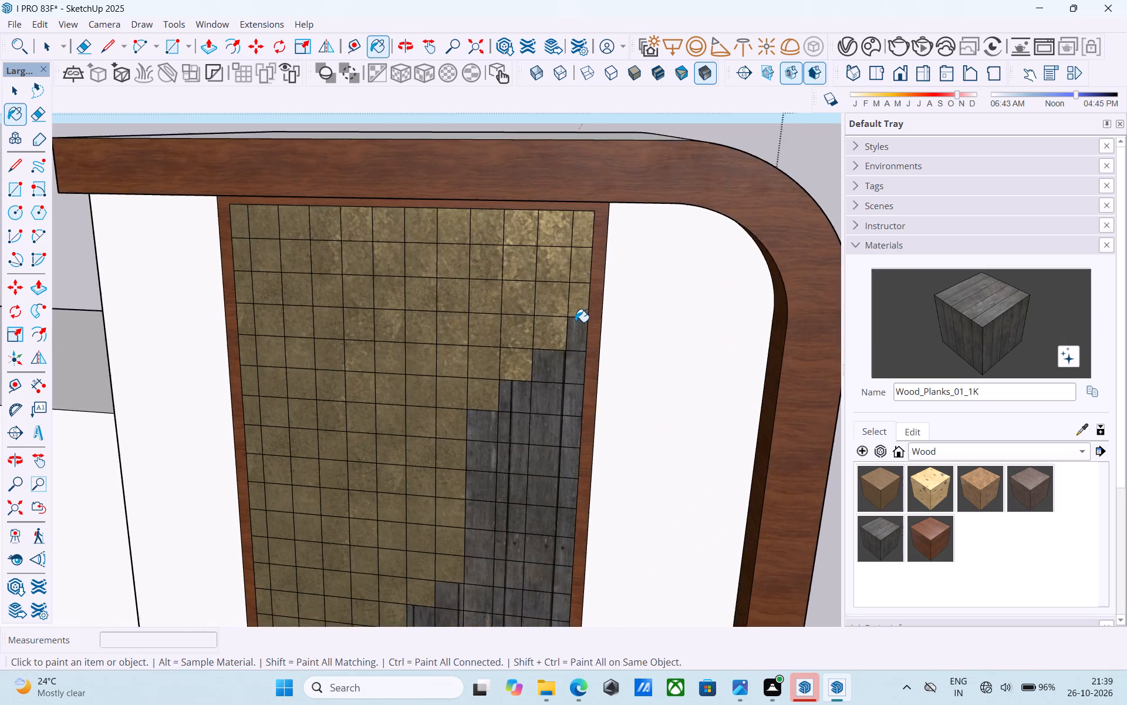
{"action": "scroll", "coordinate": [575, 322], "scroll_direction": "up", "scroll_amount": 4}
{"action": "left_click", "coordinate": [575, 313]}
{"action": "scroll", "coordinate": [552, 370], "scroll_direction": "down", "scroll_amount": 4}
{"action": "middle_click_drag", "start_coordinate": [552, 370], "coordinate": [552, 367]}
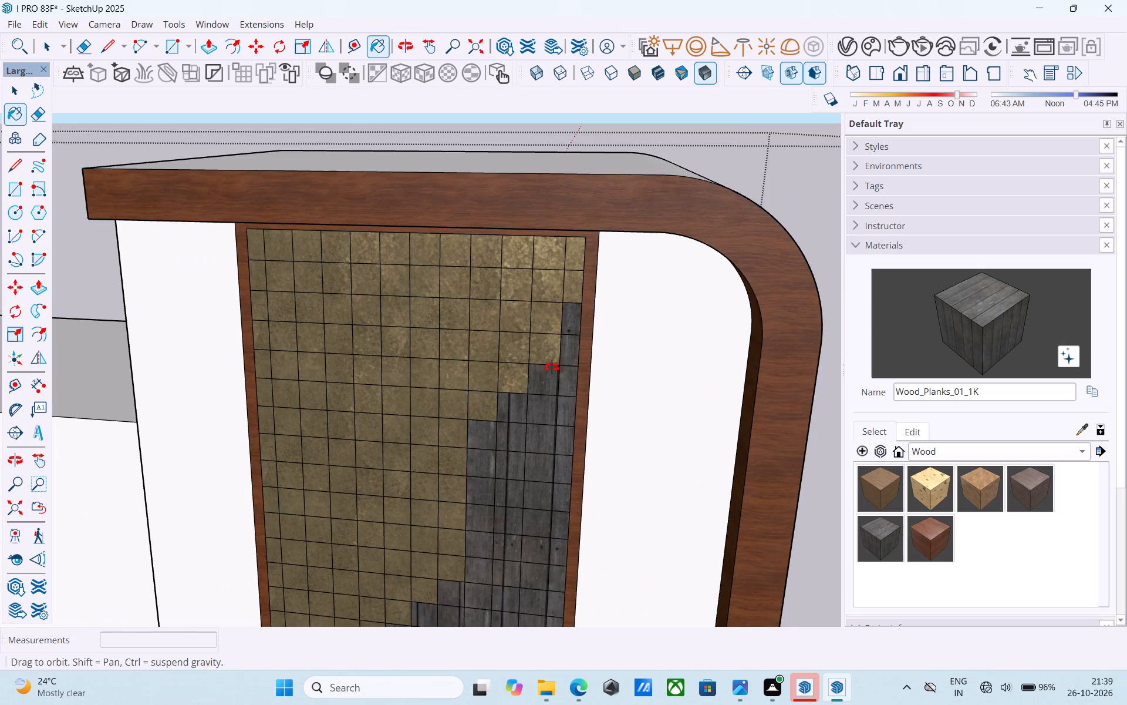
{"action": "middle_click_drag", "start_coordinate": [552, 367], "coordinate": [554, 357]}
{"action": "left_click", "coordinate": [551, 348]}
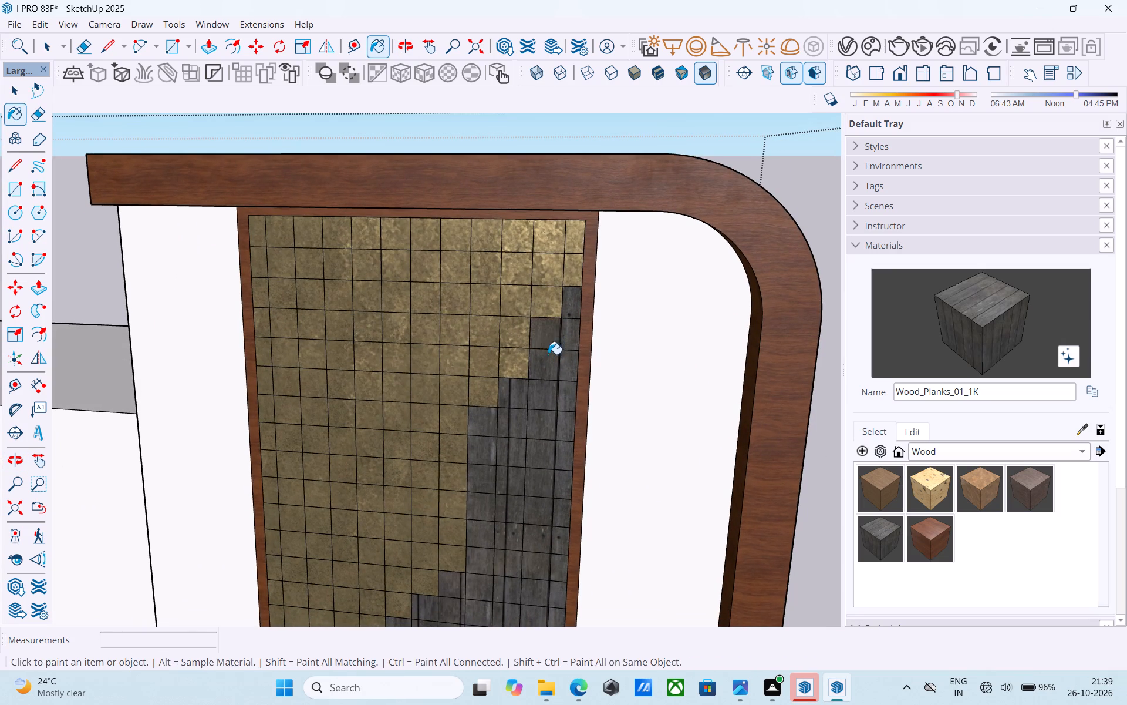
Extend the outer end of the lower stepped row with three more Wood_Planks_01_1K cells, stepping outward and downward.
{"action": "scroll", "coordinate": [538, 389], "scroll_direction": "down", "scroll_amount": 9}
{"action": "middle_click_drag", "start_coordinate": [538, 392], "coordinate": [542, 318]}
{"action": "scroll", "coordinate": [546, 316], "scroll_direction": "down", "scroll_amount": 4}
{"action": "scroll", "coordinate": [554, 370], "scroll_direction": "down", "scroll_amount": 5}
{"action": "middle_click_drag", "start_coordinate": [554, 375], "coordinate": [539, 398]}
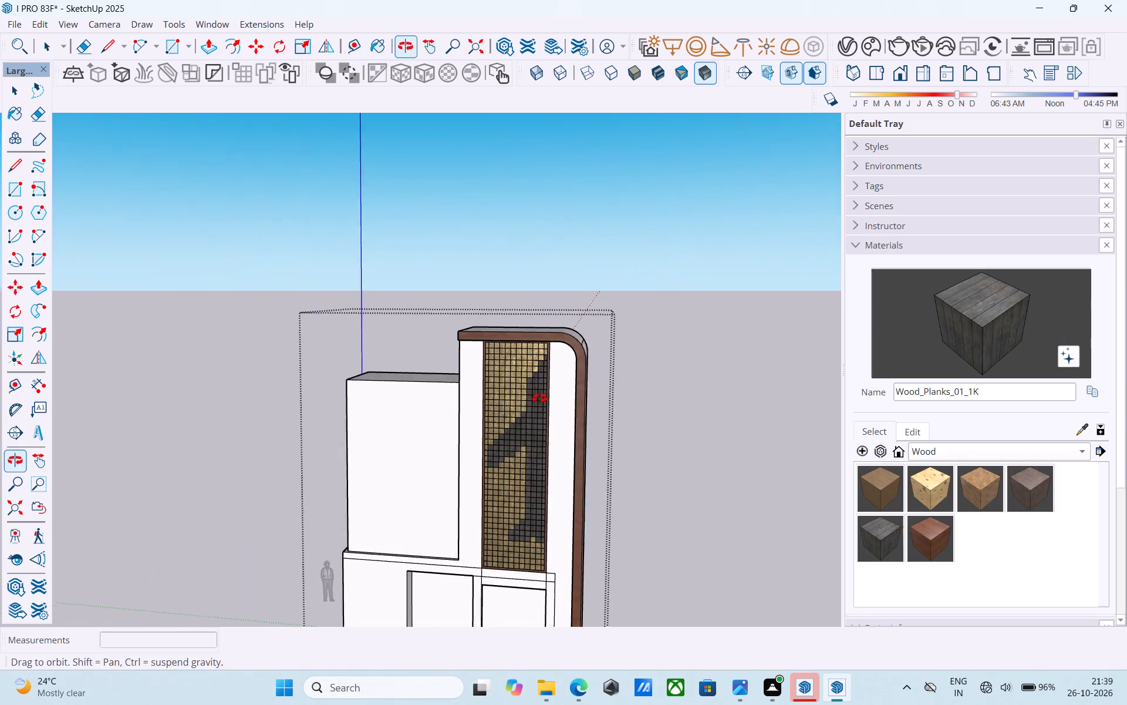
{"action": "middle_click_drag", "start_coordinate": [539, 398], "coordinate": [539, 399]}
{"action": "scroll", "coordinate": [544, 390], "scroll_direction": "down", "scroll_amount": 5}
{"action": "scroll", "coordinate": [553, 502], "scroll_direction": "up", "scroll_amount": 16}
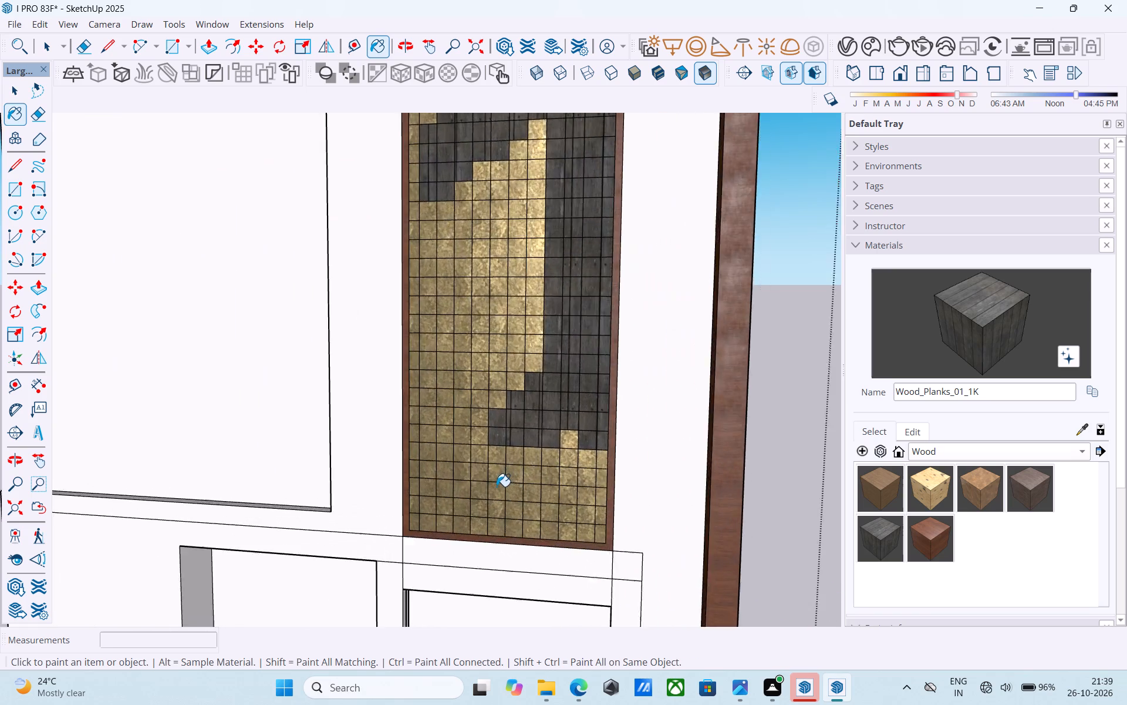
{"action": "scroll", "coordinate": [497, 486], "scroll_direction": "up", "scroll_amount": 3}
{"action": "left_click", "coordinate": [490, 451]}
{"action": "left_click", "coordinate": [475, 444]}
{"action": "left_click", "coordinate": [477, 422]}
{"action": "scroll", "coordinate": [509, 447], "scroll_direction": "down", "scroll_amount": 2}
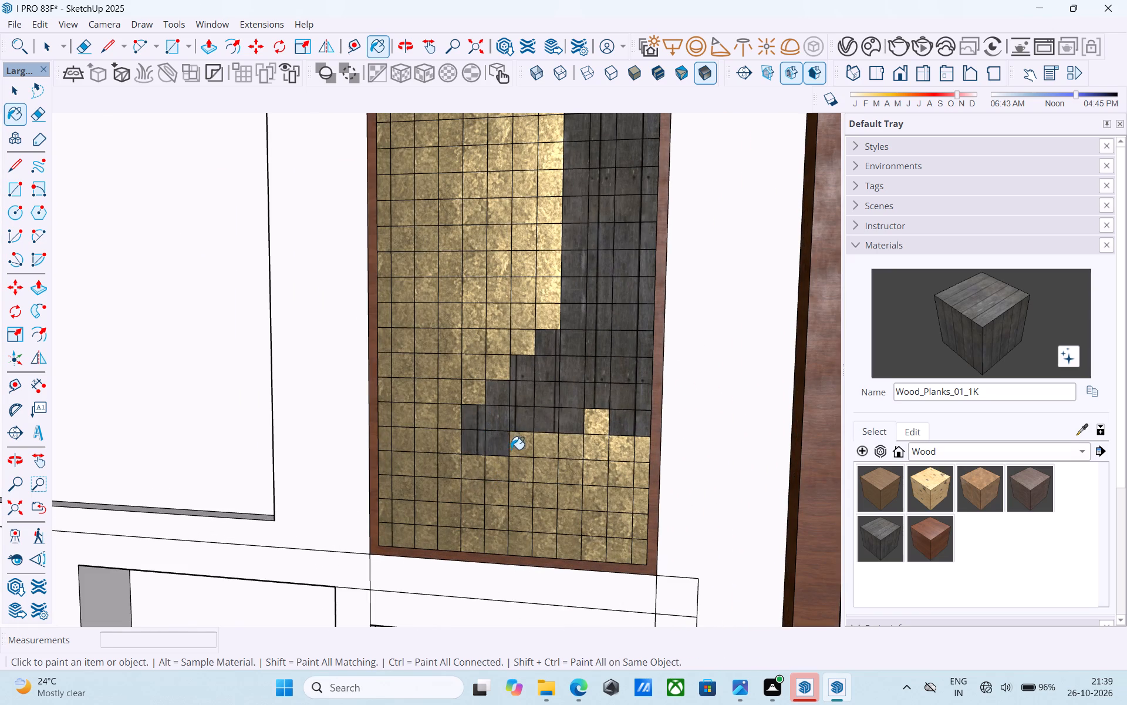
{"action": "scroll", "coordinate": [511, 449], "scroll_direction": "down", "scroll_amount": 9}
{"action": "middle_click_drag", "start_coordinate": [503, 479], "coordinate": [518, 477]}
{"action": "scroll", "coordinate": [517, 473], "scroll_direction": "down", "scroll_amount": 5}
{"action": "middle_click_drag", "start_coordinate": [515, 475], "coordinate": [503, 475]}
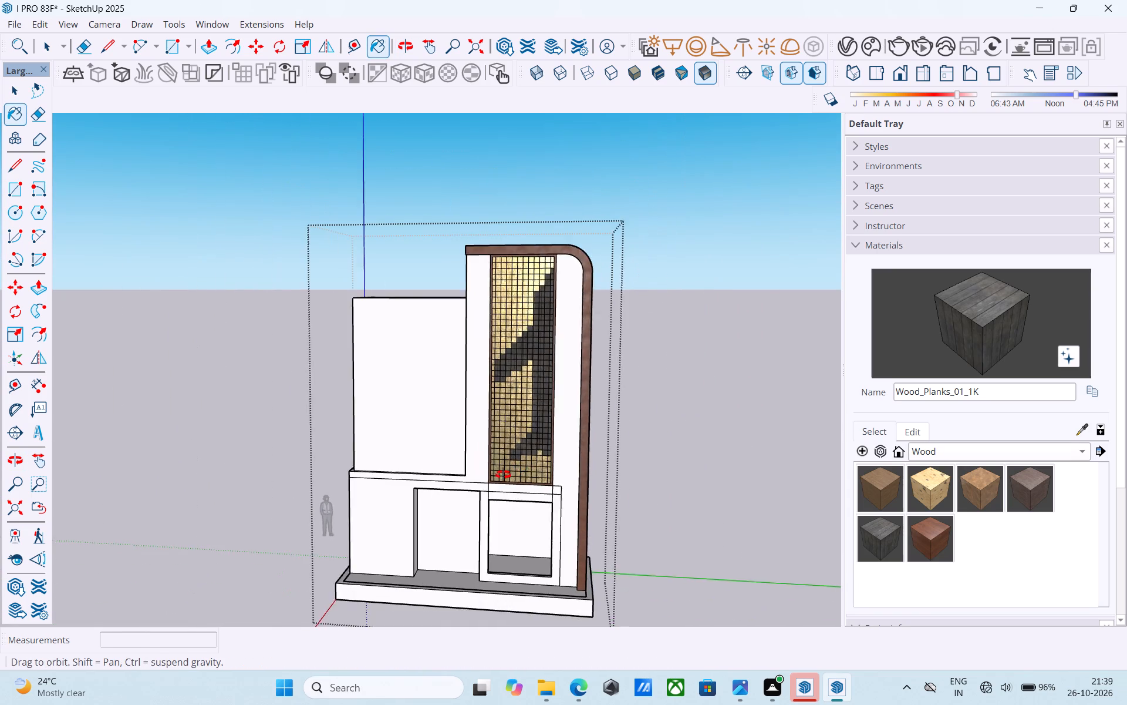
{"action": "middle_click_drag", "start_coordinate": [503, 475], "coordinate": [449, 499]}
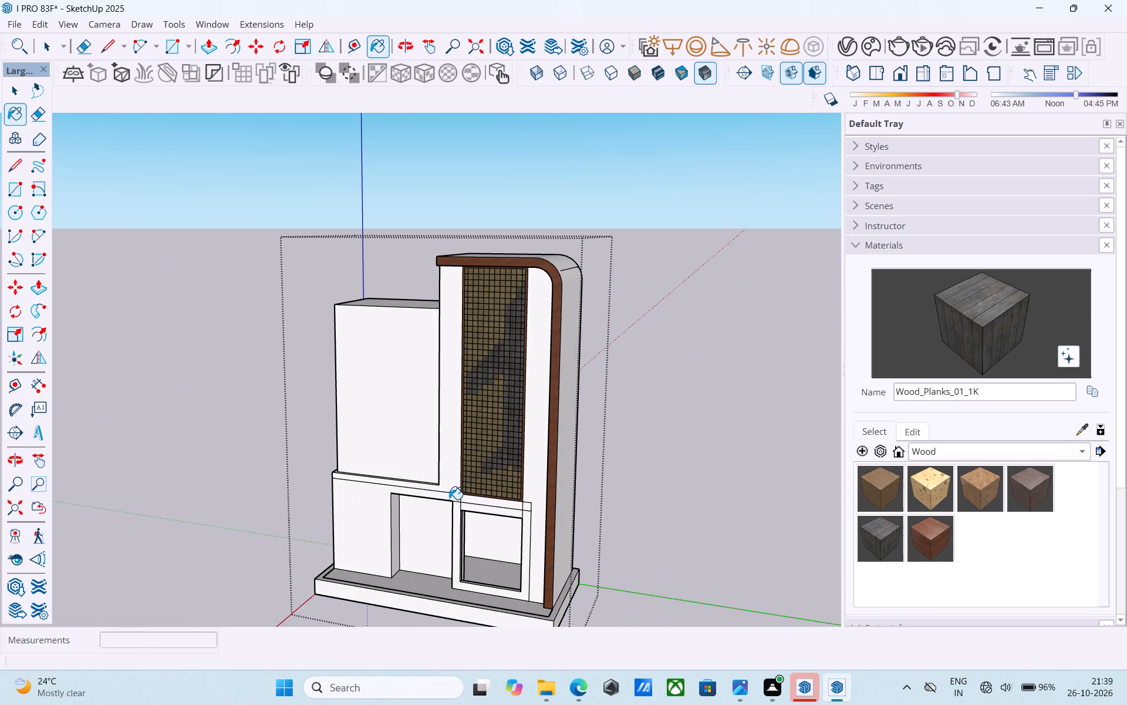
Examine the building's front and side, checking the upper block, its ledge and the tower's patterned metal panel.
{"action": "scroll", "coordinate": [450, 497], "scroll_direction": "up", "scroll_amount": 4}
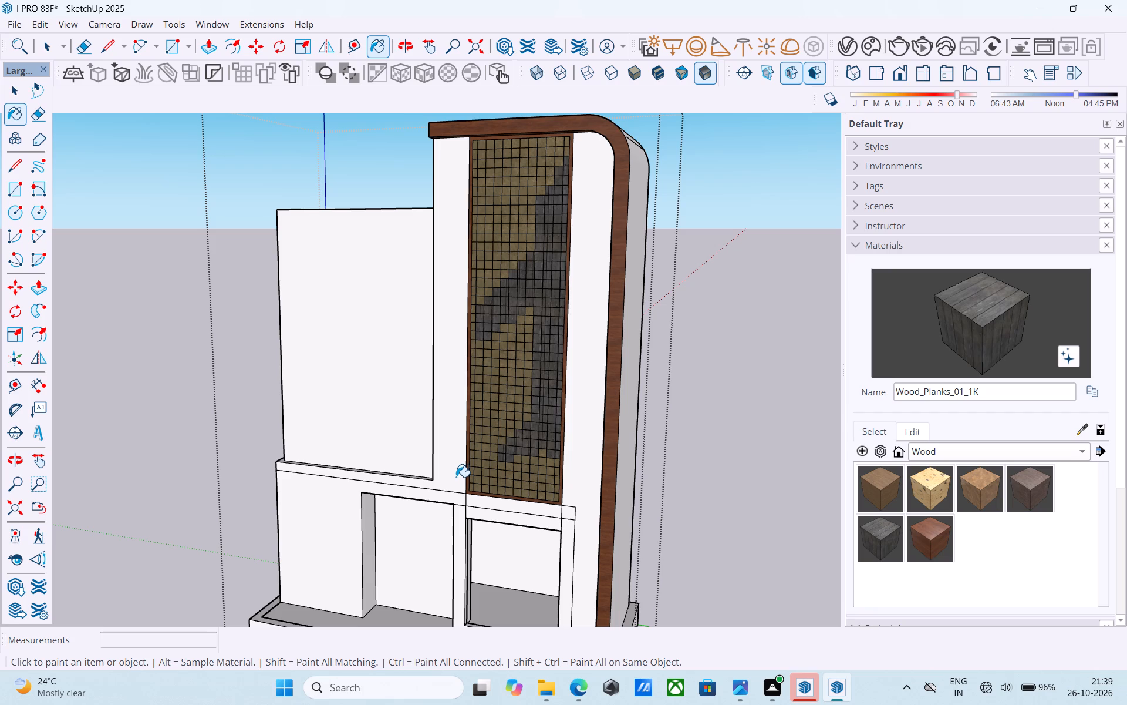
{"action": "scroll", "coordinate": [454, 479], "scroll_direction": "down", "scroll_amount": 4}
{"action": "middle_click_drag", "start_coordinate": [454, 479], "coordinate": [502, 473]}
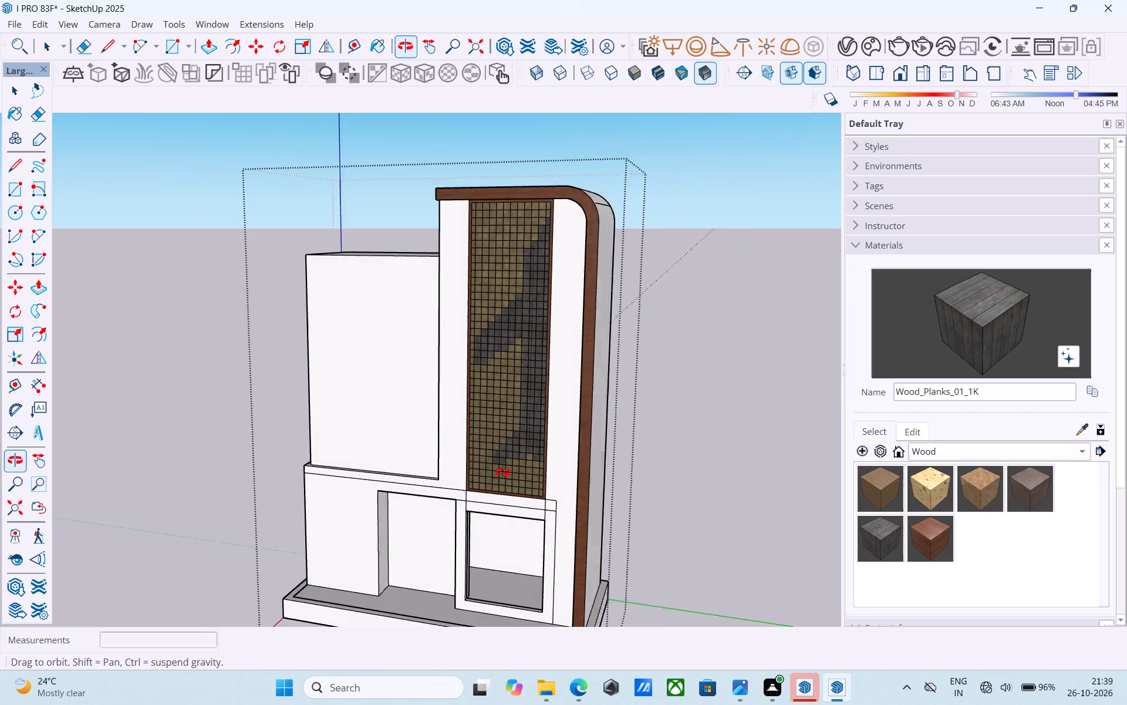
{"action": "middle_click_drag", "start_coordinate": [502, 473], "coordinate": [510, 469]}
{"action": "middle_click_drag", "start_coordinate": [487, 458], "coordinate": [654, 471]}
{"action": "scroll", "coordinate": [553, 431], "scroll_direction": "up", "scroll_amount": 5}
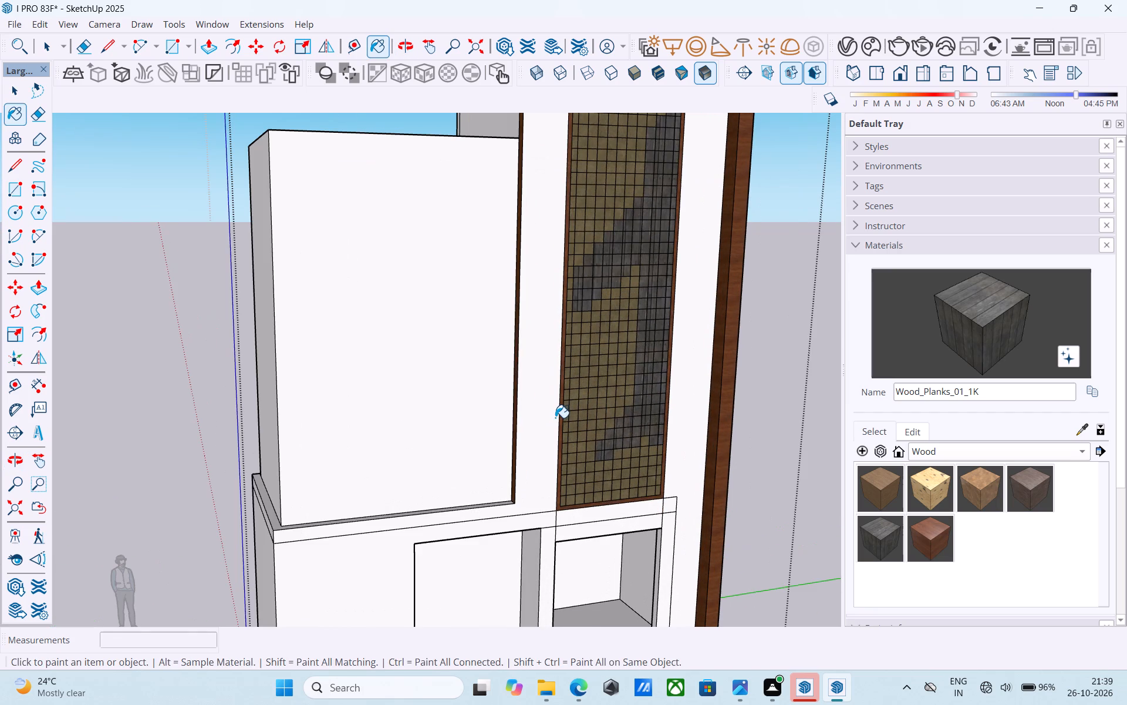
{"action": "scroll", "coordinate": [455, 474], "scroll_direction": "down", "scroll_amount": 4}
{"action": "middle_click_drag", "start_coordinate": [451, 474], "coordinate": [430, 471]}
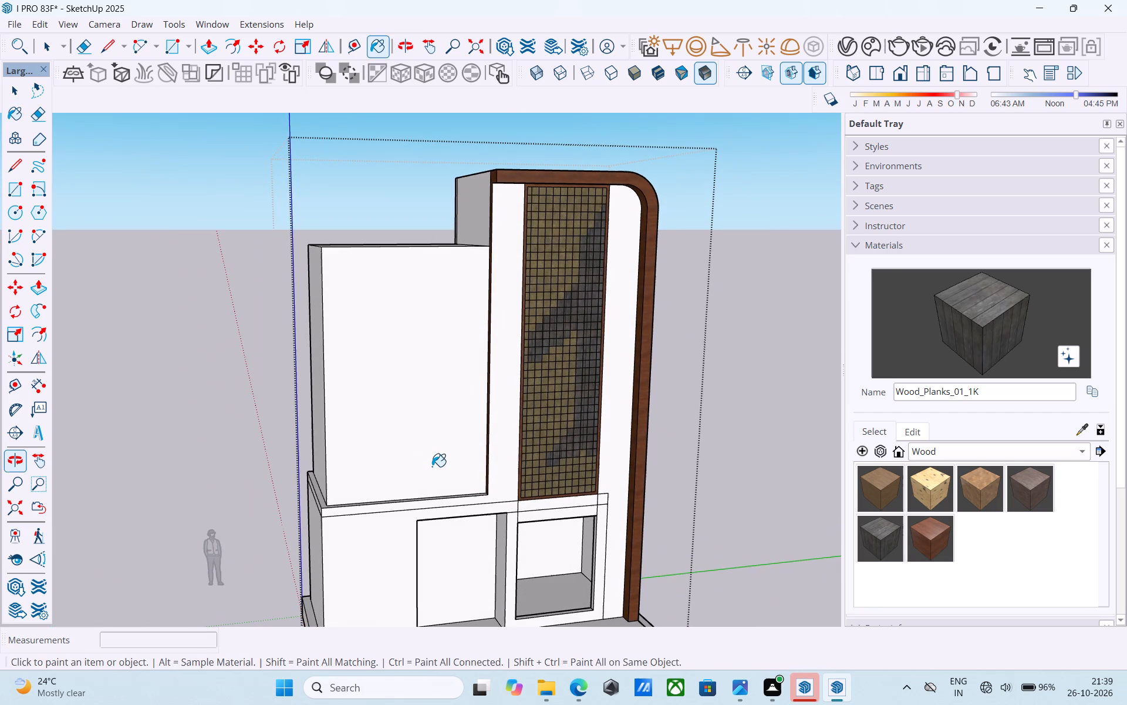
{"action": "middle_click_drag", "start_coordinate": [467, 464], "coordinate": [509, 463]}
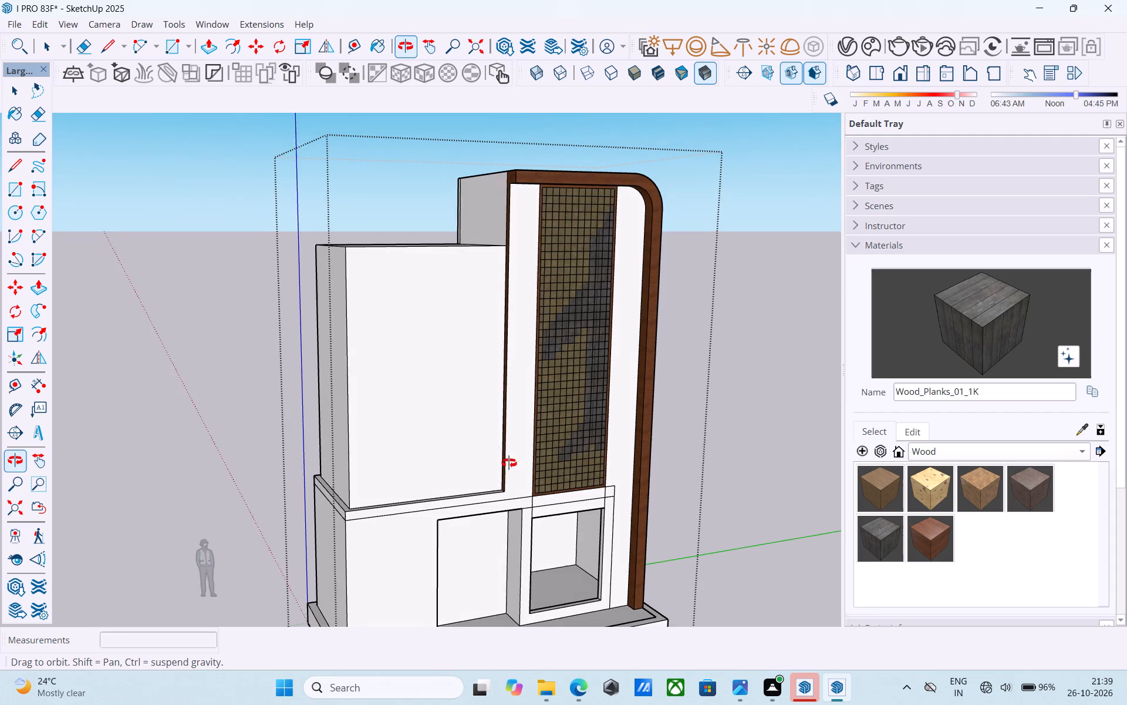
{"action": "middle_click_drag", "start_coordinate": [509, 463], "coordinate": [531, 371]}
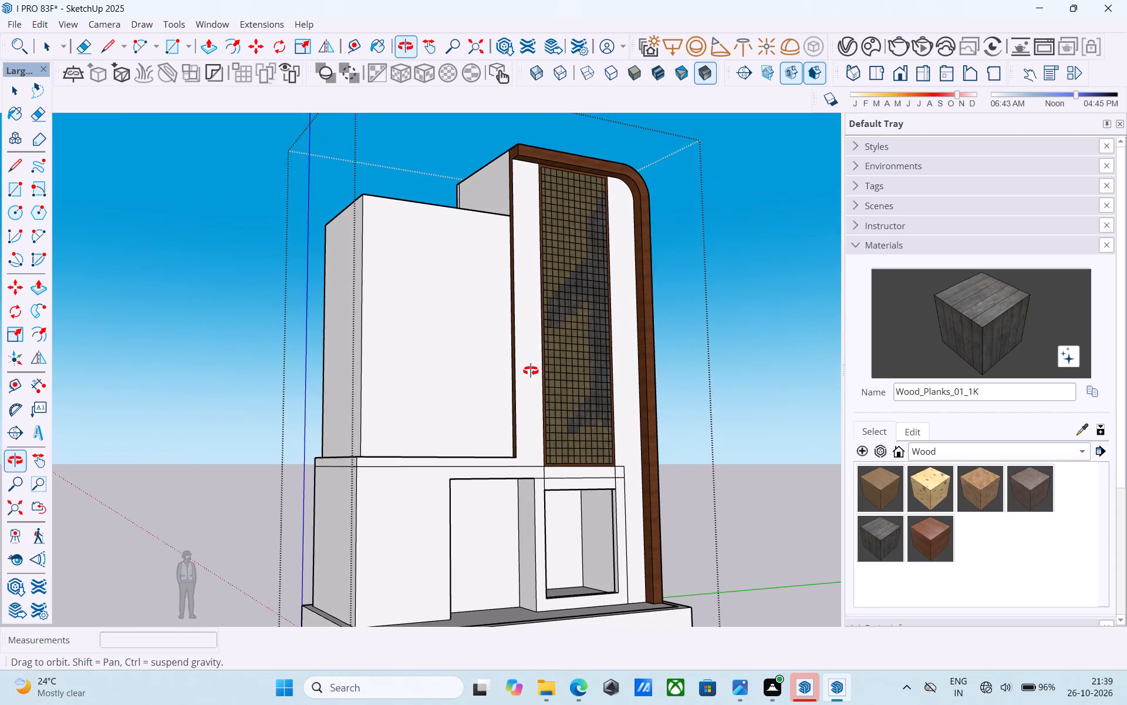
{"action": "middle_click_drag", "start_coordinate": [531, 371], "coordinate": [563, 370]}
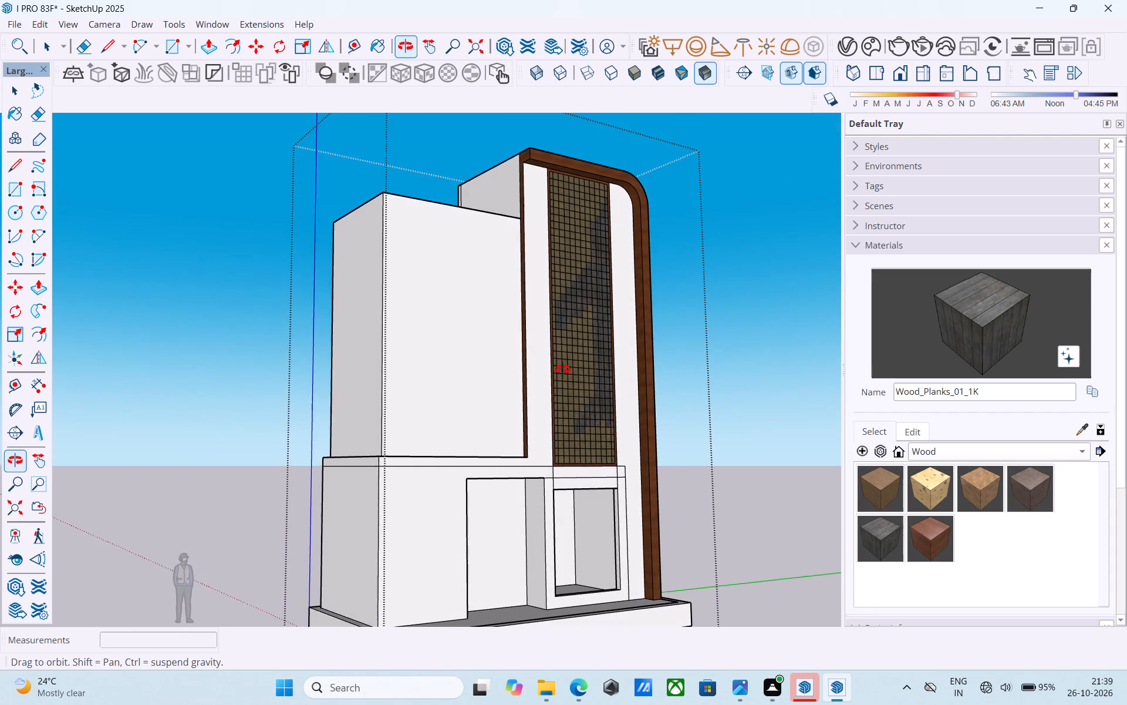
{"action": "middle_click_drag", "start_coordinate": [563, 370], "coordinate": [578, 531]}
Push/Pull the narrow L-shaped ledge face around the foot of the upper block up by 3".
{"action": "scroll", "coordinate": [435, 567], "scroll_direction": "up", "scroll_amount": 5}
{"action": "scroll", "coordinate": [410, 517], "scroll_direction": "up", "scroll_amount": 3}
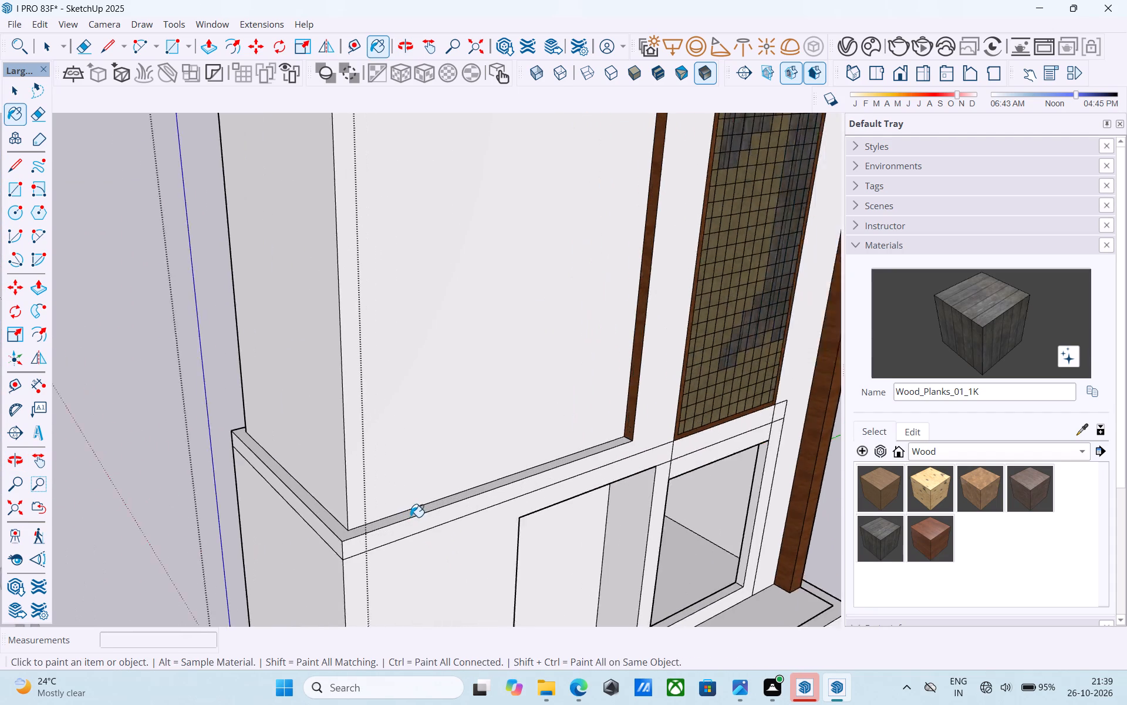
{"action": "scroll", "coordinate": [410, 517], "scroll_direction": "up", "scroll_amount": 2}
{"action": "scroll", "coordinate": [349, 535], "scroll_direction": "up", "scroll_amount": 6}
{"action": "key", "text": "space"}
{"action": "left_click", "coordinate": [350, 535]}
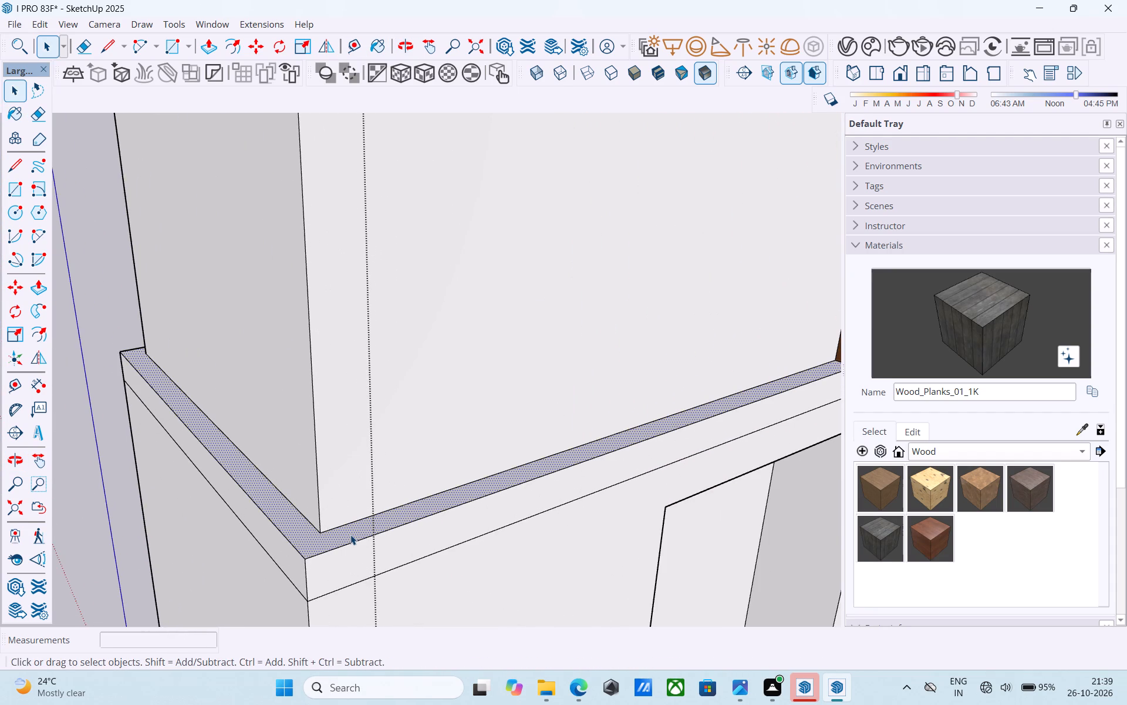
{"action": "key", "text": "p"}
{"action": "left_click", "coordinate": [350, 533]}
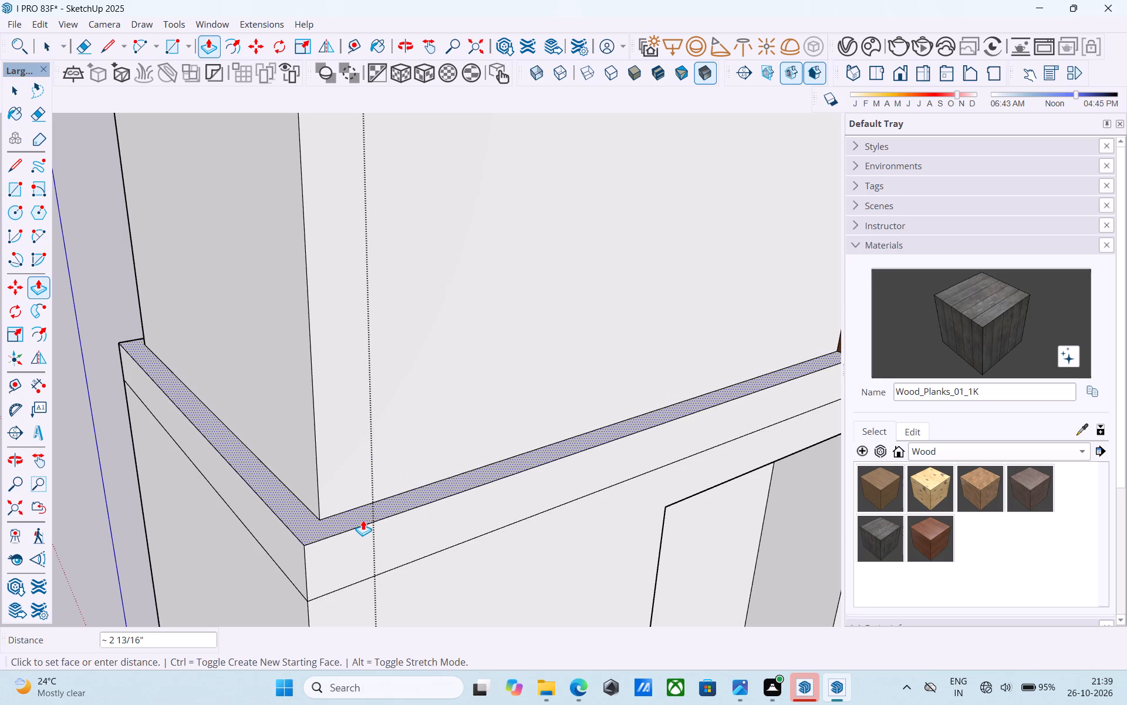
{"action": "key", "text": "3"}
{"action": "key", "text": "shift+quotedbl"}
{"action": "key", "text": "Return"}
{"action": "key", "text": "space"}
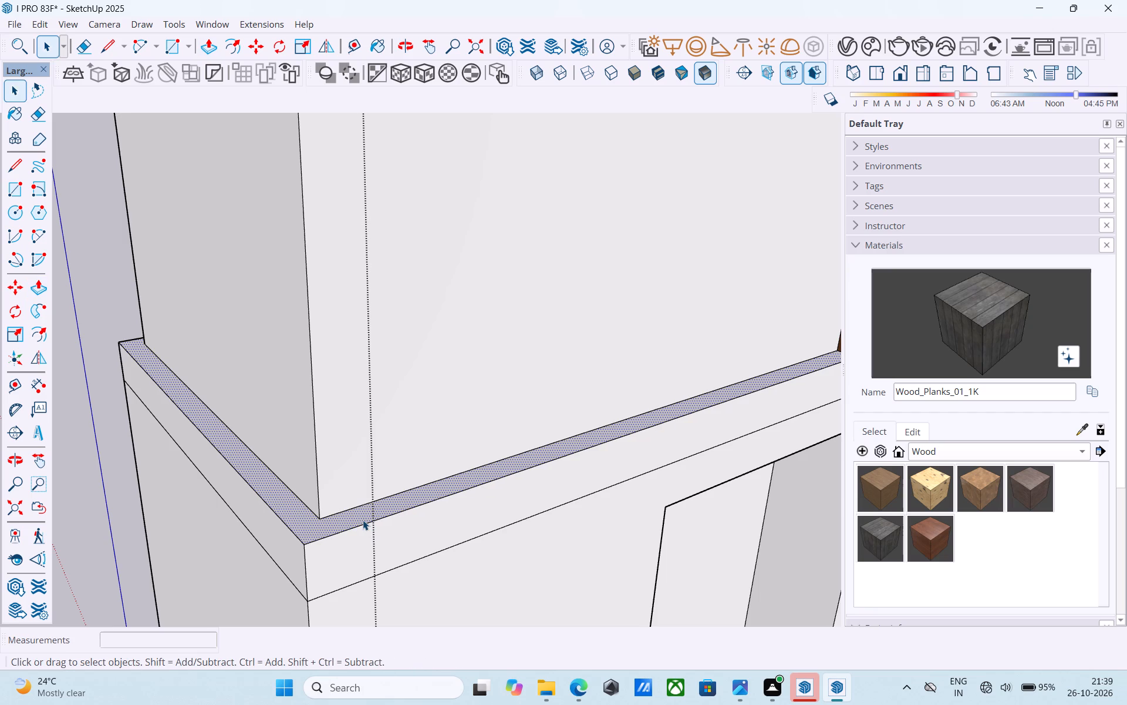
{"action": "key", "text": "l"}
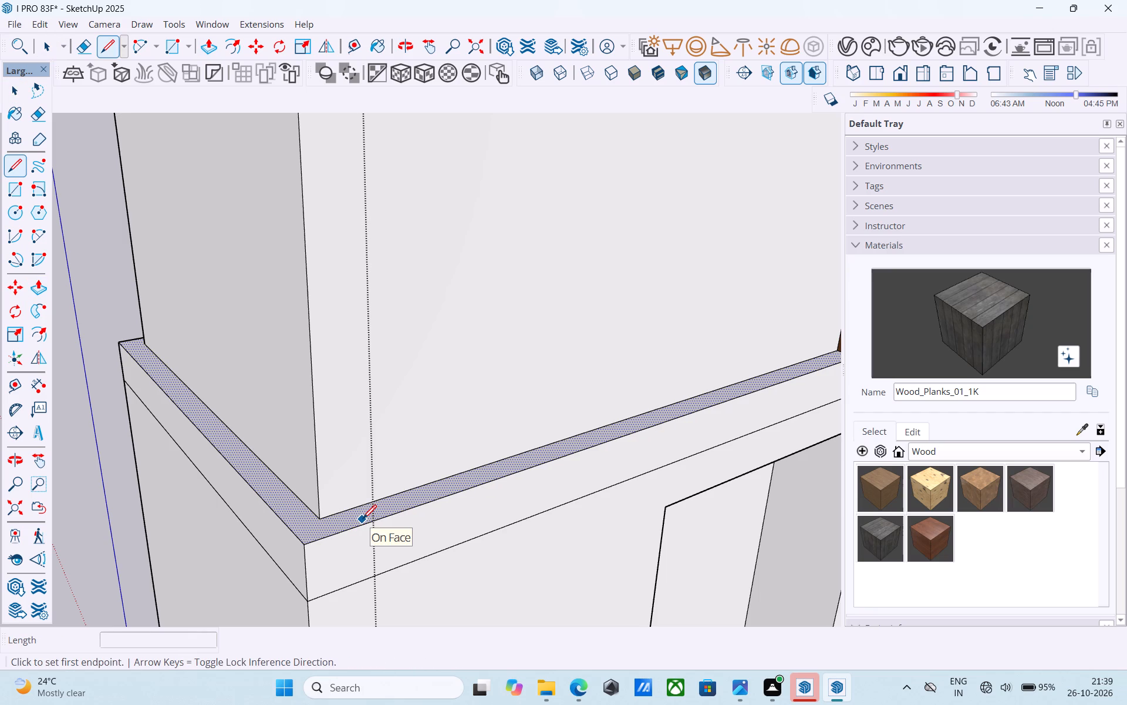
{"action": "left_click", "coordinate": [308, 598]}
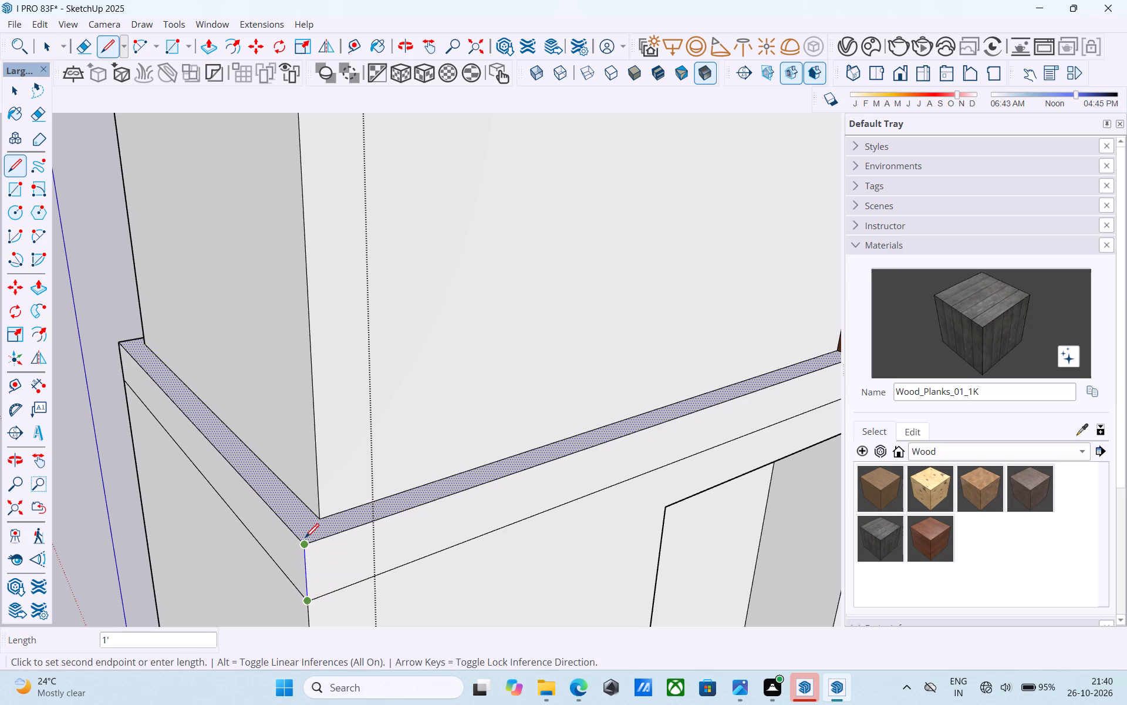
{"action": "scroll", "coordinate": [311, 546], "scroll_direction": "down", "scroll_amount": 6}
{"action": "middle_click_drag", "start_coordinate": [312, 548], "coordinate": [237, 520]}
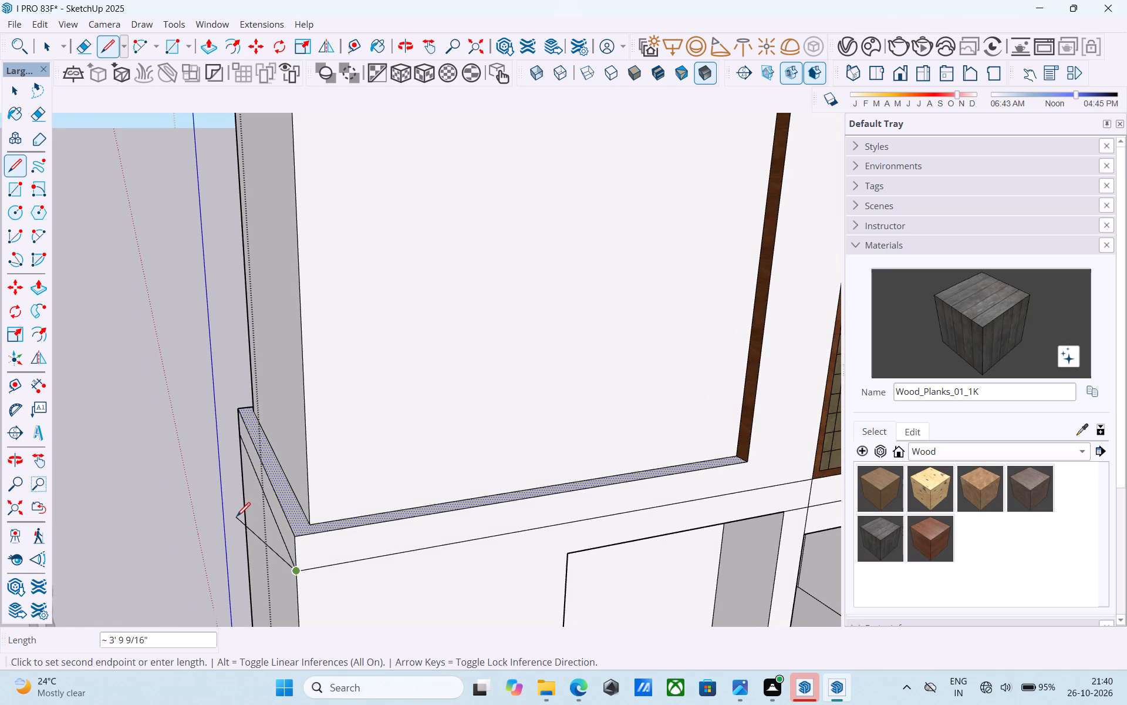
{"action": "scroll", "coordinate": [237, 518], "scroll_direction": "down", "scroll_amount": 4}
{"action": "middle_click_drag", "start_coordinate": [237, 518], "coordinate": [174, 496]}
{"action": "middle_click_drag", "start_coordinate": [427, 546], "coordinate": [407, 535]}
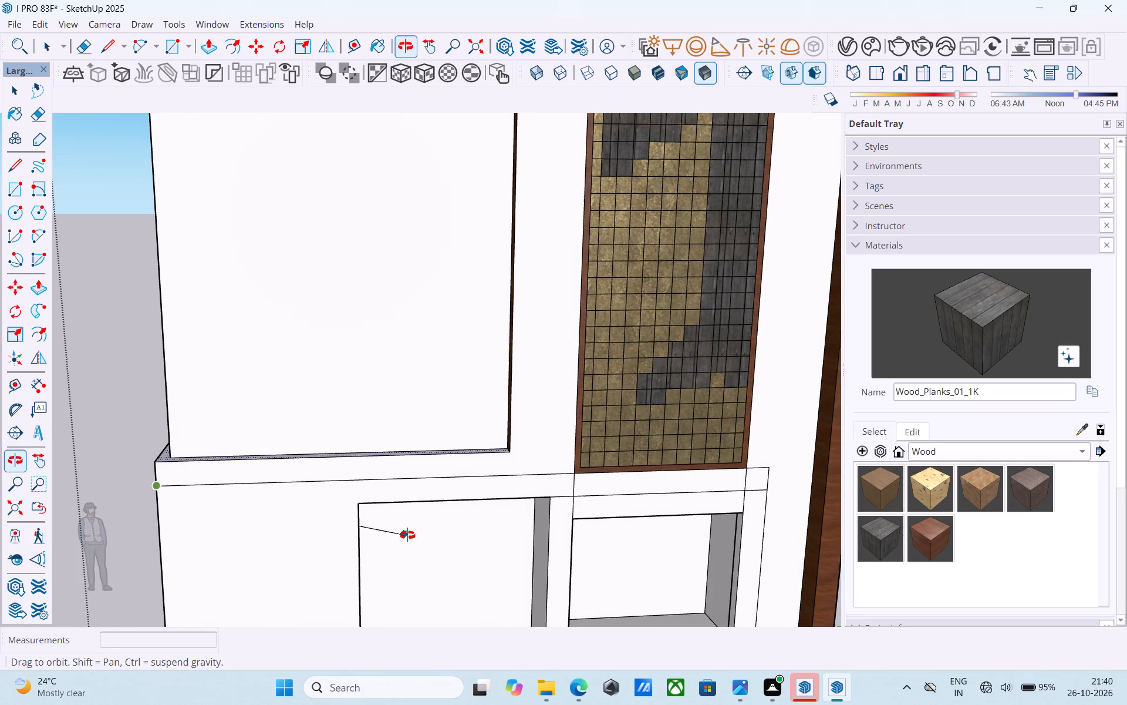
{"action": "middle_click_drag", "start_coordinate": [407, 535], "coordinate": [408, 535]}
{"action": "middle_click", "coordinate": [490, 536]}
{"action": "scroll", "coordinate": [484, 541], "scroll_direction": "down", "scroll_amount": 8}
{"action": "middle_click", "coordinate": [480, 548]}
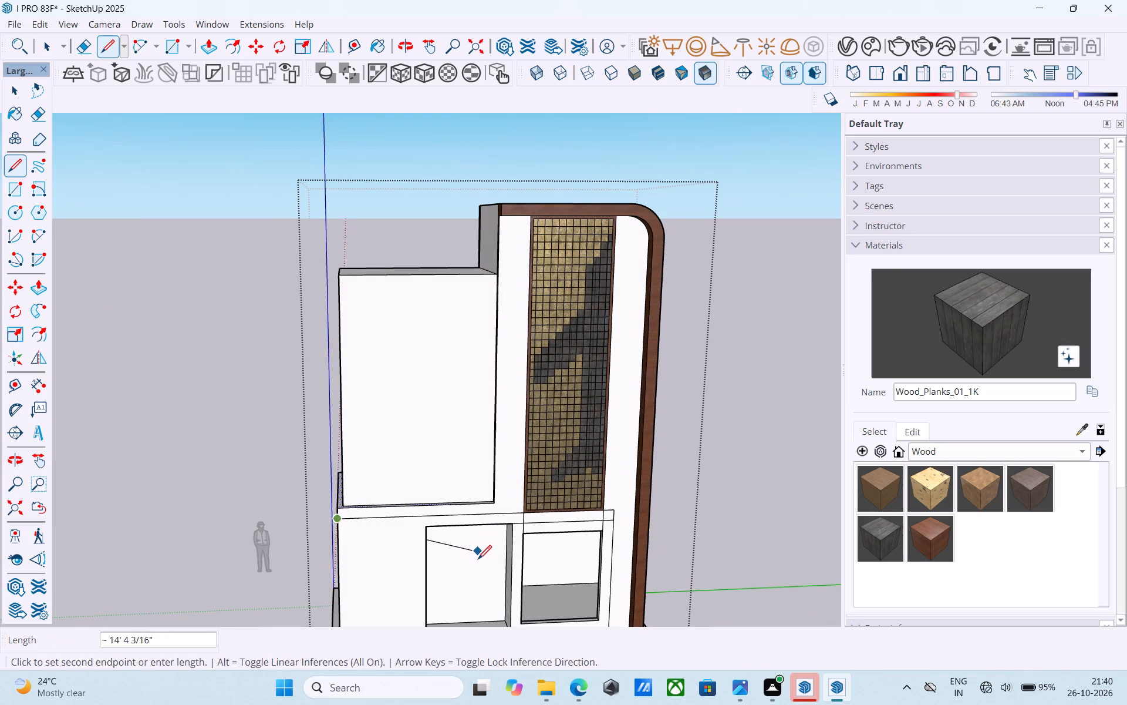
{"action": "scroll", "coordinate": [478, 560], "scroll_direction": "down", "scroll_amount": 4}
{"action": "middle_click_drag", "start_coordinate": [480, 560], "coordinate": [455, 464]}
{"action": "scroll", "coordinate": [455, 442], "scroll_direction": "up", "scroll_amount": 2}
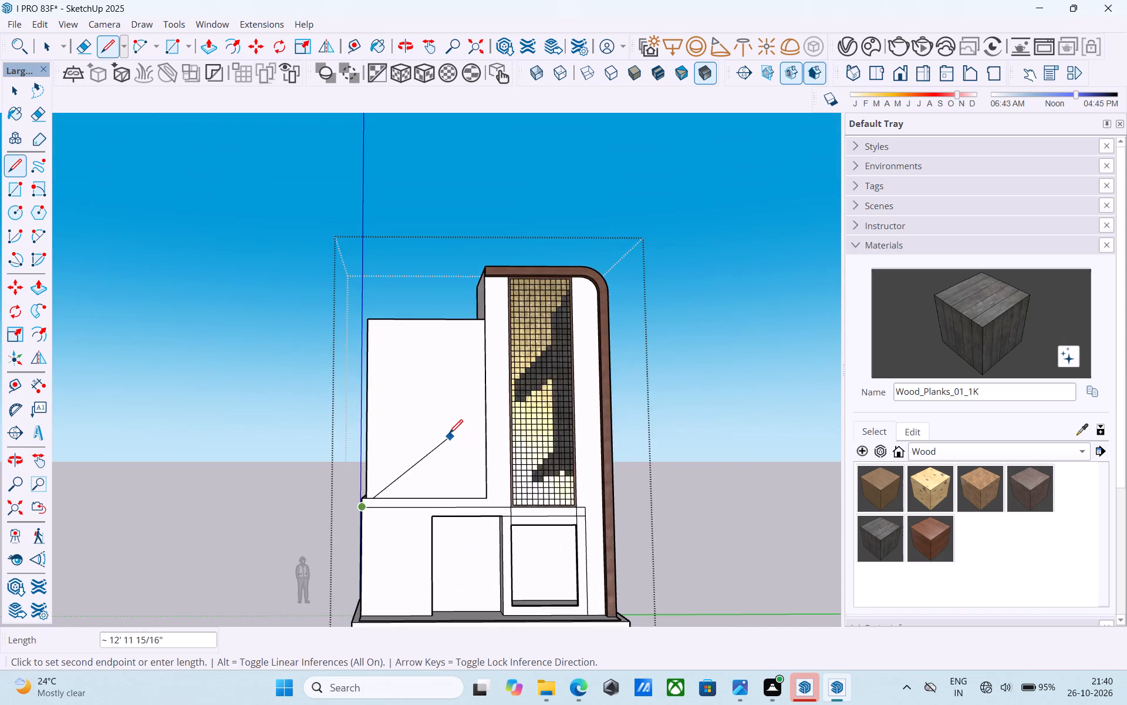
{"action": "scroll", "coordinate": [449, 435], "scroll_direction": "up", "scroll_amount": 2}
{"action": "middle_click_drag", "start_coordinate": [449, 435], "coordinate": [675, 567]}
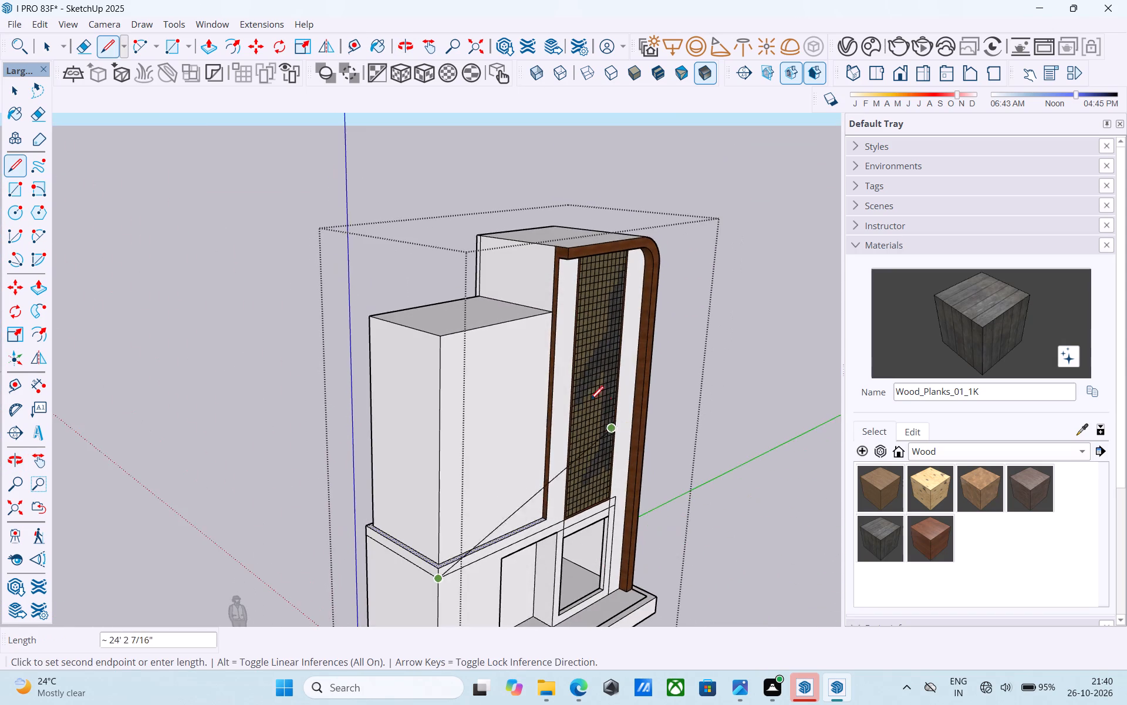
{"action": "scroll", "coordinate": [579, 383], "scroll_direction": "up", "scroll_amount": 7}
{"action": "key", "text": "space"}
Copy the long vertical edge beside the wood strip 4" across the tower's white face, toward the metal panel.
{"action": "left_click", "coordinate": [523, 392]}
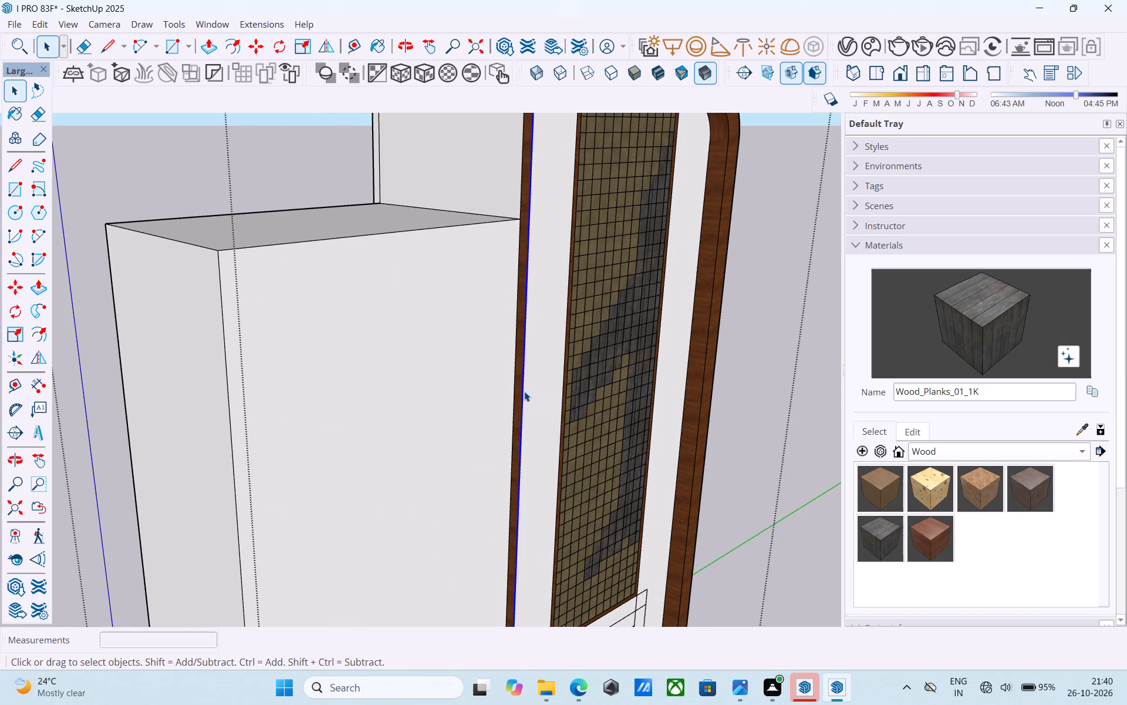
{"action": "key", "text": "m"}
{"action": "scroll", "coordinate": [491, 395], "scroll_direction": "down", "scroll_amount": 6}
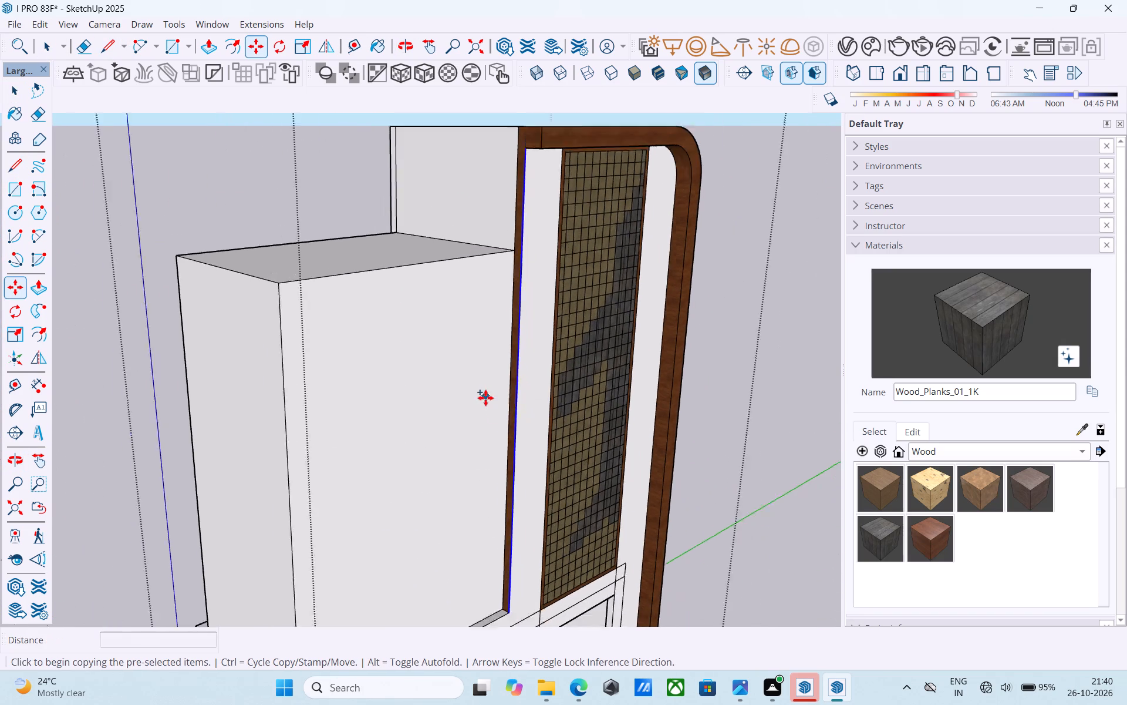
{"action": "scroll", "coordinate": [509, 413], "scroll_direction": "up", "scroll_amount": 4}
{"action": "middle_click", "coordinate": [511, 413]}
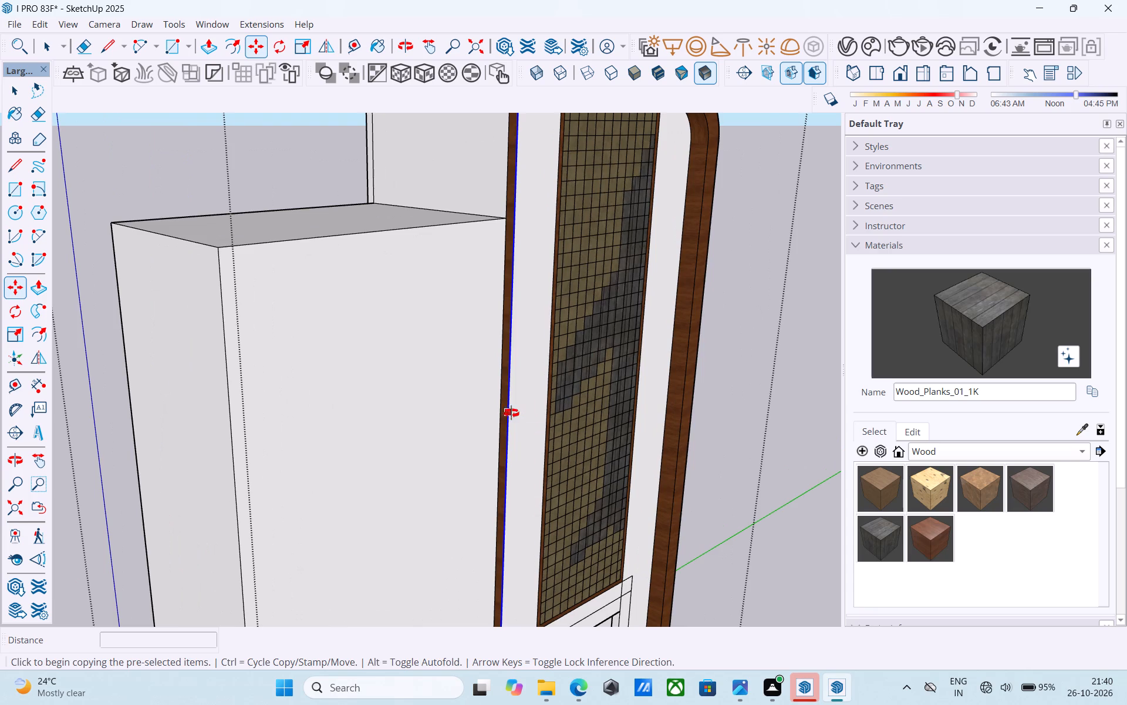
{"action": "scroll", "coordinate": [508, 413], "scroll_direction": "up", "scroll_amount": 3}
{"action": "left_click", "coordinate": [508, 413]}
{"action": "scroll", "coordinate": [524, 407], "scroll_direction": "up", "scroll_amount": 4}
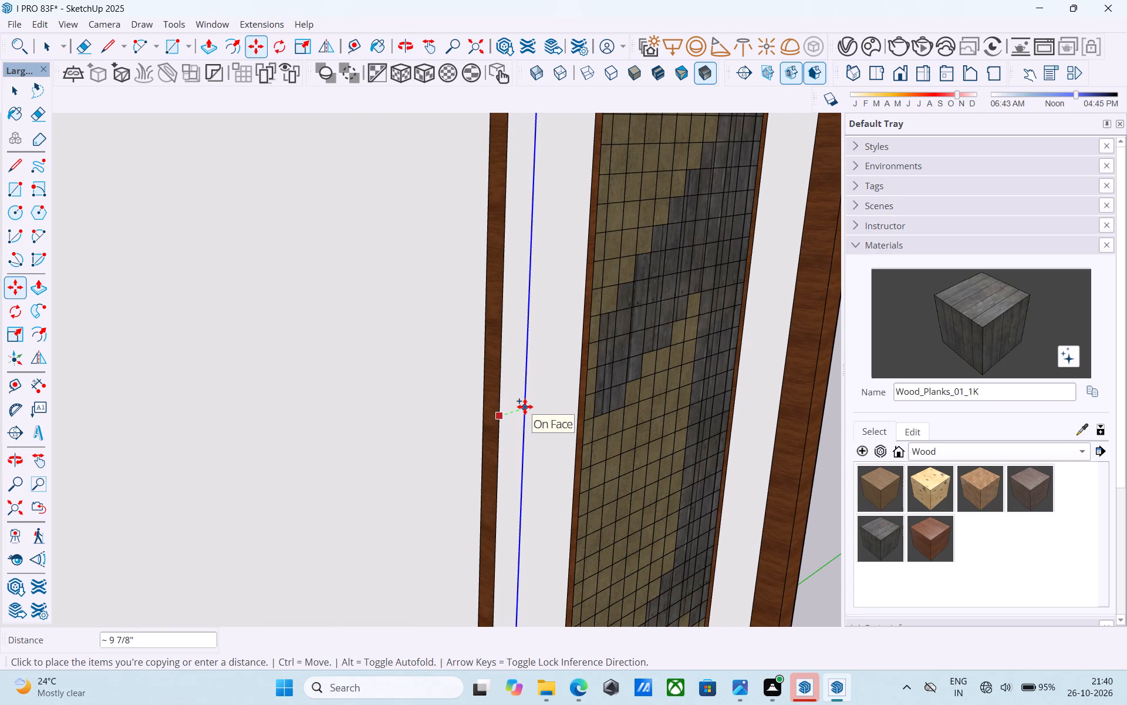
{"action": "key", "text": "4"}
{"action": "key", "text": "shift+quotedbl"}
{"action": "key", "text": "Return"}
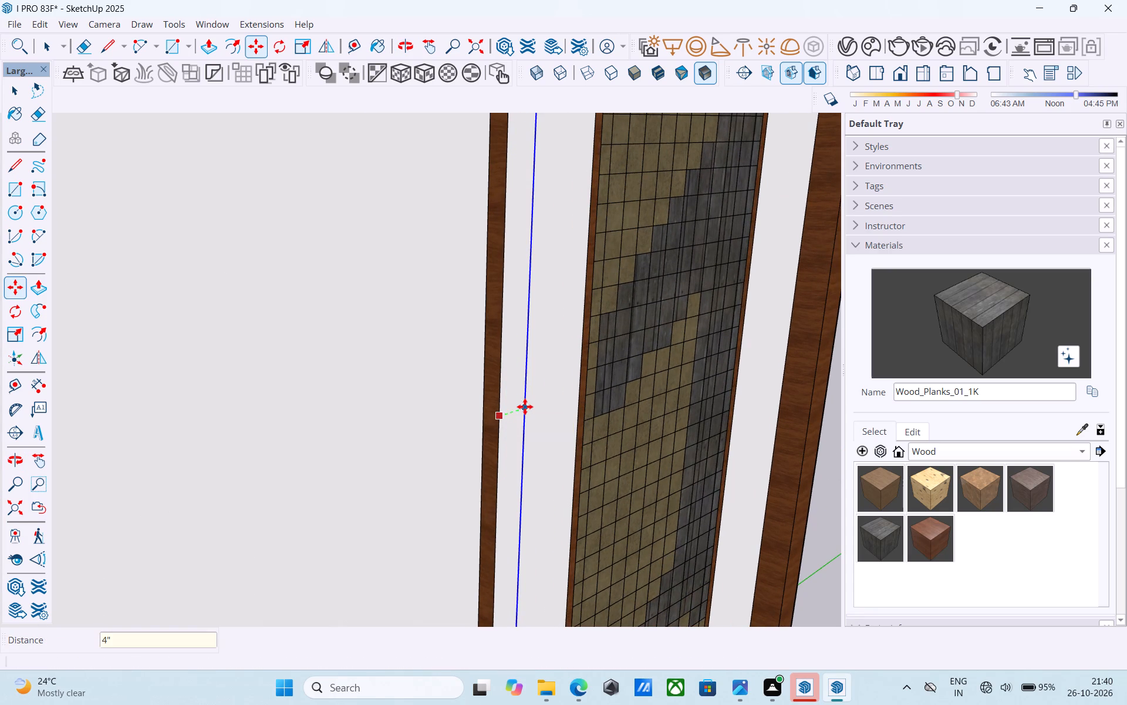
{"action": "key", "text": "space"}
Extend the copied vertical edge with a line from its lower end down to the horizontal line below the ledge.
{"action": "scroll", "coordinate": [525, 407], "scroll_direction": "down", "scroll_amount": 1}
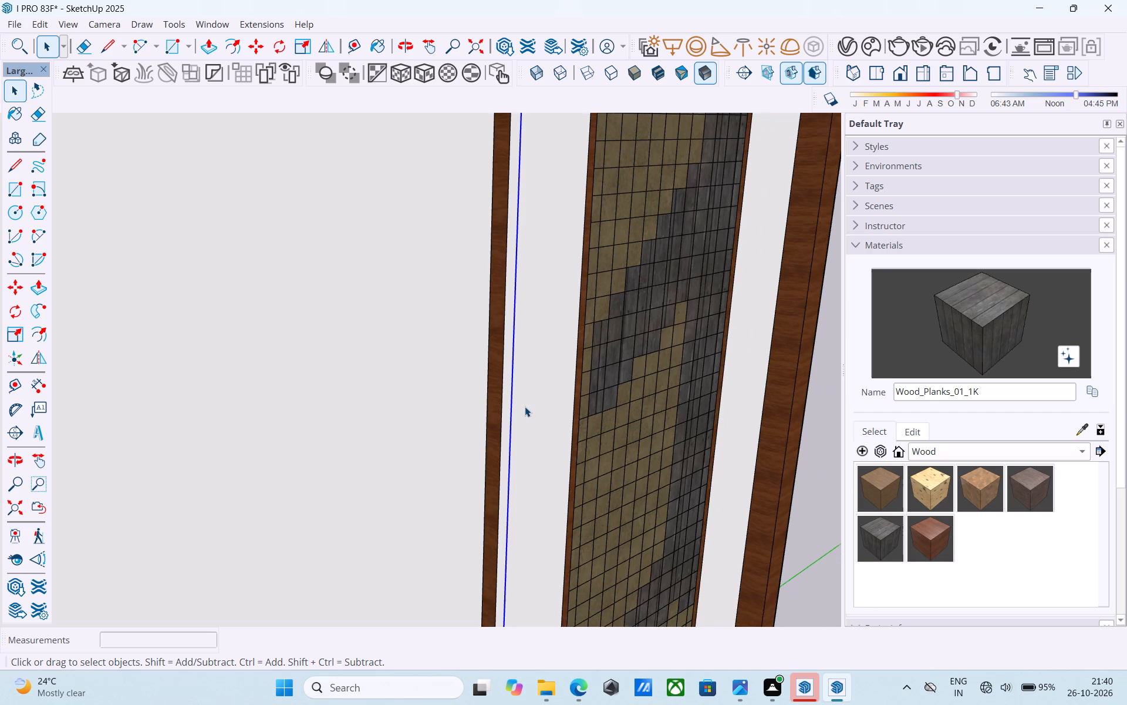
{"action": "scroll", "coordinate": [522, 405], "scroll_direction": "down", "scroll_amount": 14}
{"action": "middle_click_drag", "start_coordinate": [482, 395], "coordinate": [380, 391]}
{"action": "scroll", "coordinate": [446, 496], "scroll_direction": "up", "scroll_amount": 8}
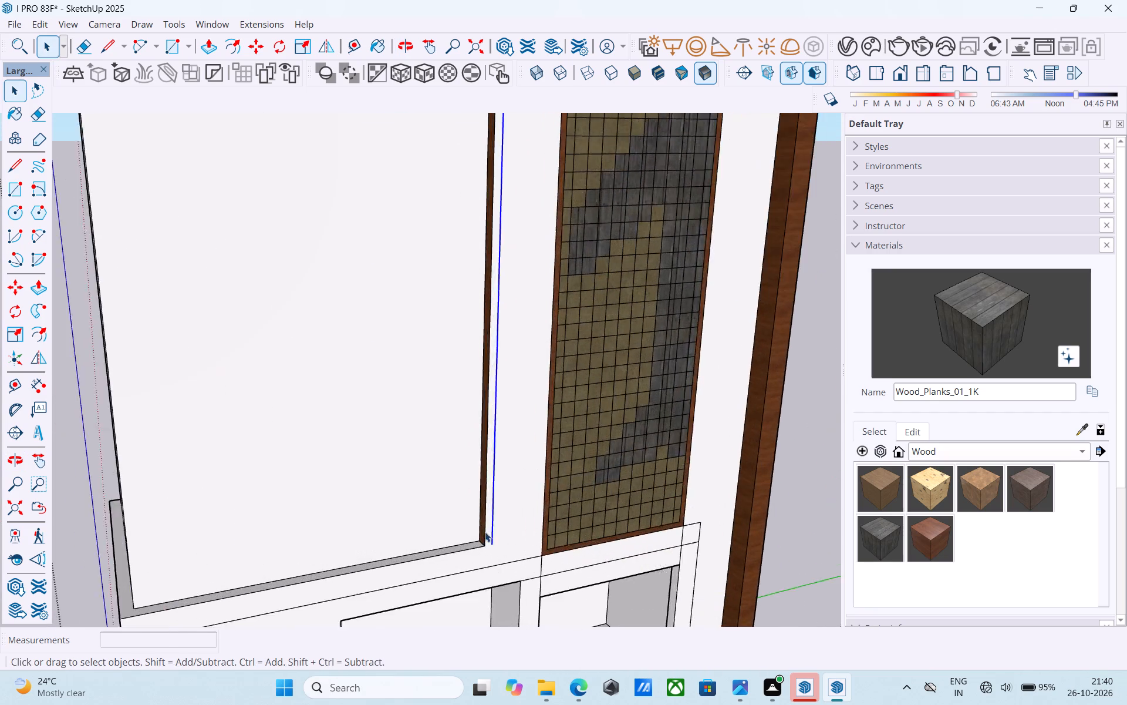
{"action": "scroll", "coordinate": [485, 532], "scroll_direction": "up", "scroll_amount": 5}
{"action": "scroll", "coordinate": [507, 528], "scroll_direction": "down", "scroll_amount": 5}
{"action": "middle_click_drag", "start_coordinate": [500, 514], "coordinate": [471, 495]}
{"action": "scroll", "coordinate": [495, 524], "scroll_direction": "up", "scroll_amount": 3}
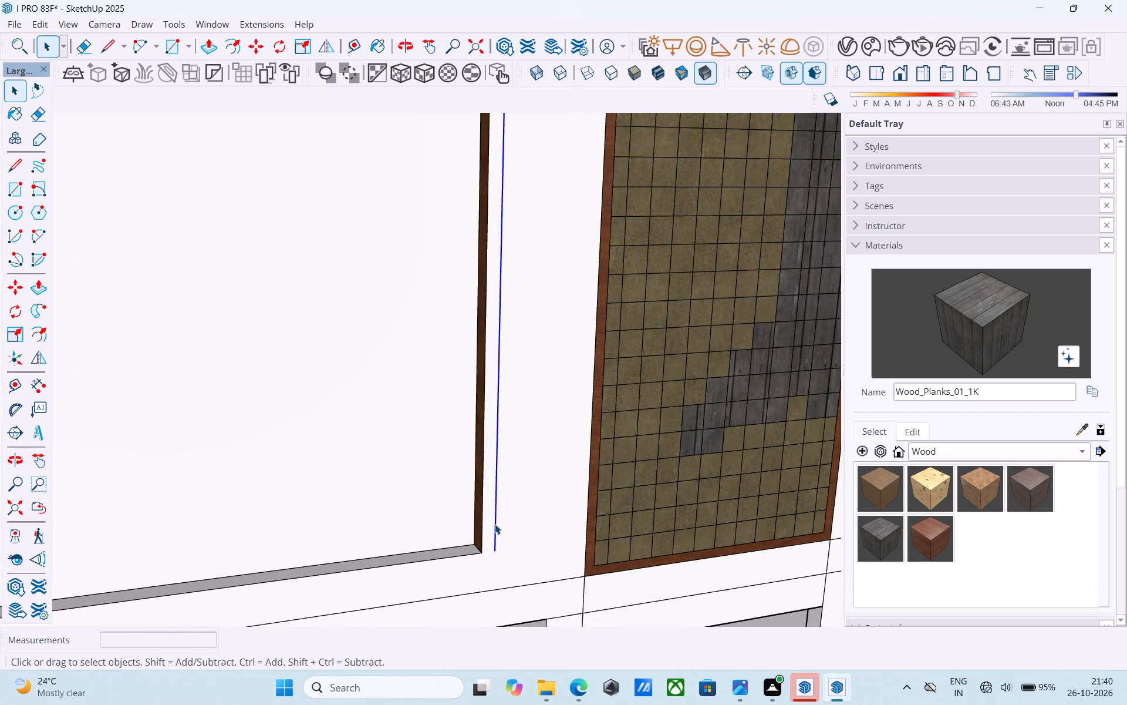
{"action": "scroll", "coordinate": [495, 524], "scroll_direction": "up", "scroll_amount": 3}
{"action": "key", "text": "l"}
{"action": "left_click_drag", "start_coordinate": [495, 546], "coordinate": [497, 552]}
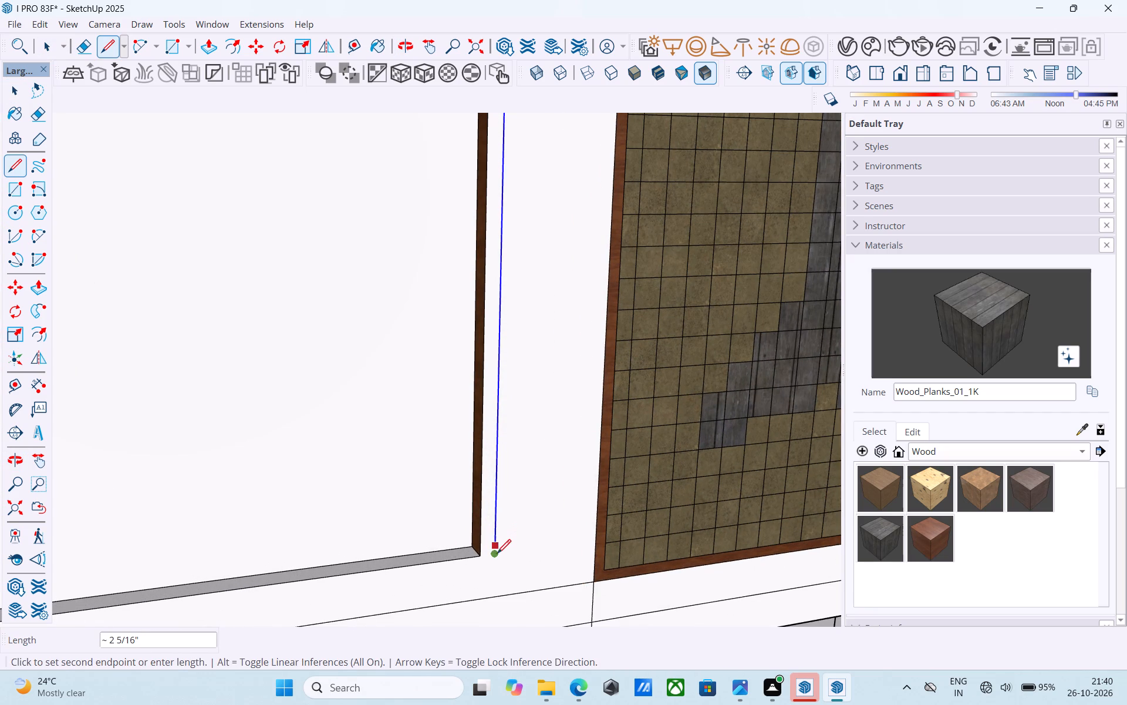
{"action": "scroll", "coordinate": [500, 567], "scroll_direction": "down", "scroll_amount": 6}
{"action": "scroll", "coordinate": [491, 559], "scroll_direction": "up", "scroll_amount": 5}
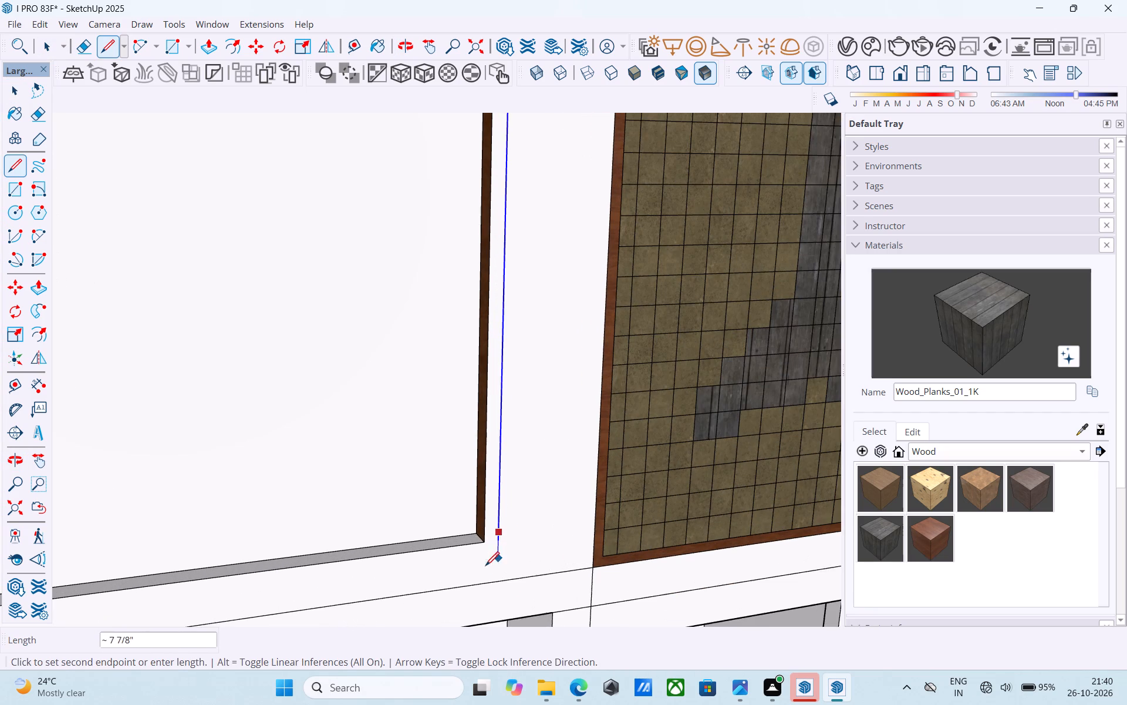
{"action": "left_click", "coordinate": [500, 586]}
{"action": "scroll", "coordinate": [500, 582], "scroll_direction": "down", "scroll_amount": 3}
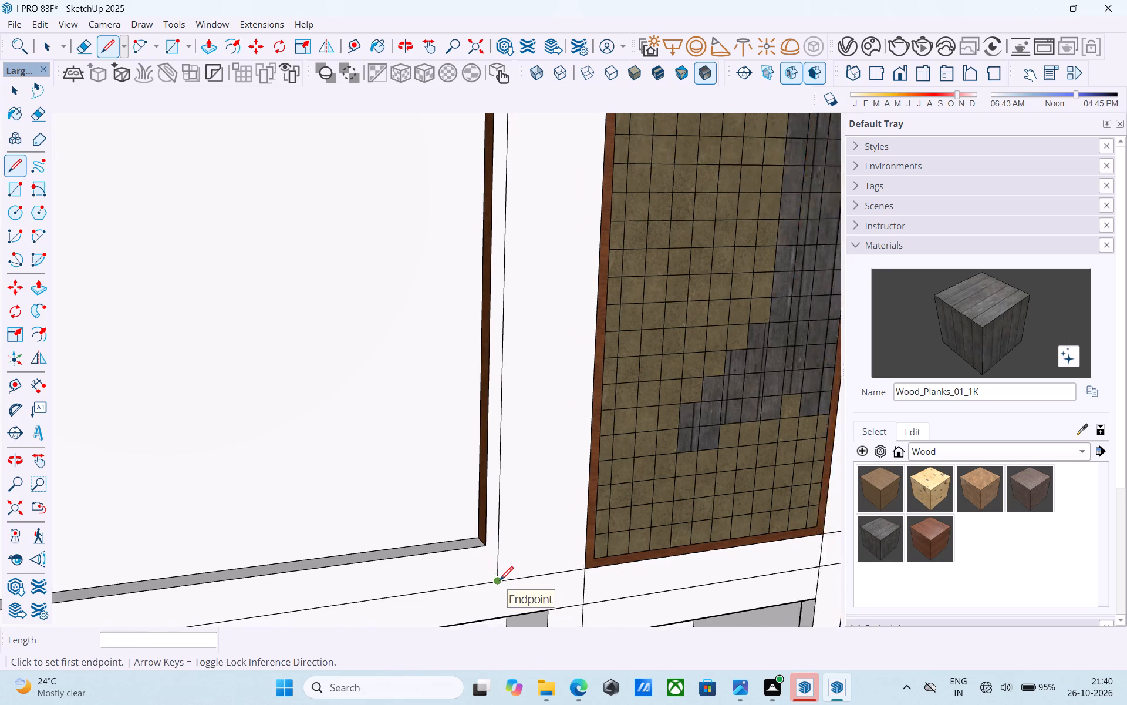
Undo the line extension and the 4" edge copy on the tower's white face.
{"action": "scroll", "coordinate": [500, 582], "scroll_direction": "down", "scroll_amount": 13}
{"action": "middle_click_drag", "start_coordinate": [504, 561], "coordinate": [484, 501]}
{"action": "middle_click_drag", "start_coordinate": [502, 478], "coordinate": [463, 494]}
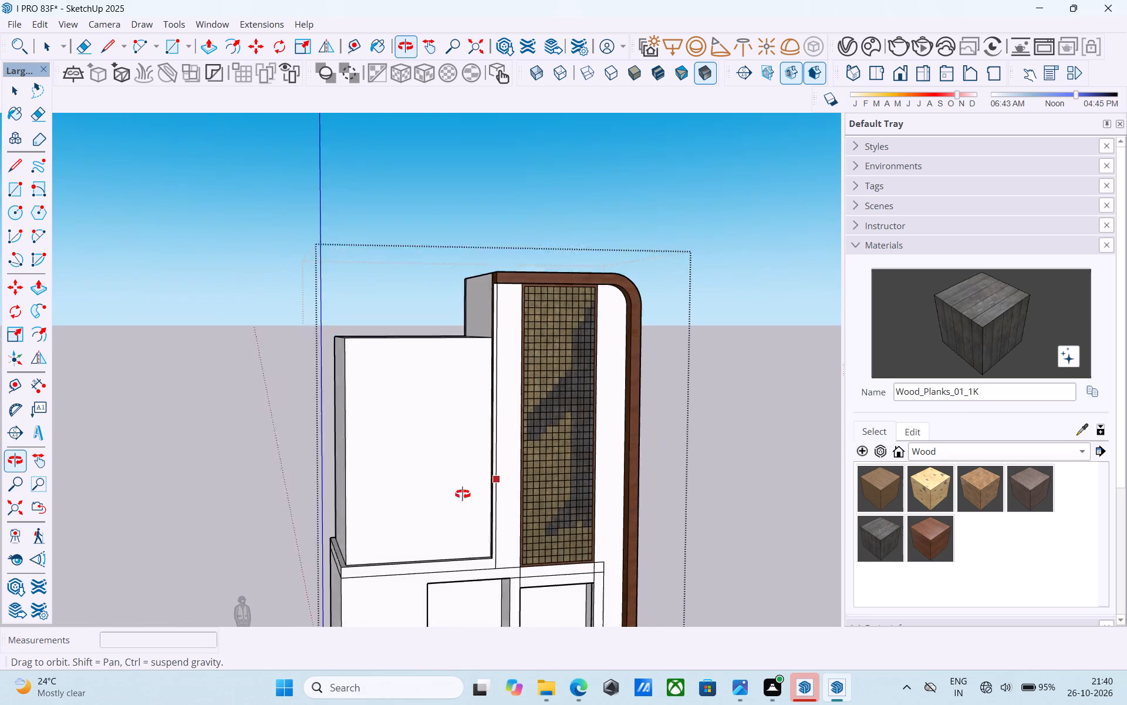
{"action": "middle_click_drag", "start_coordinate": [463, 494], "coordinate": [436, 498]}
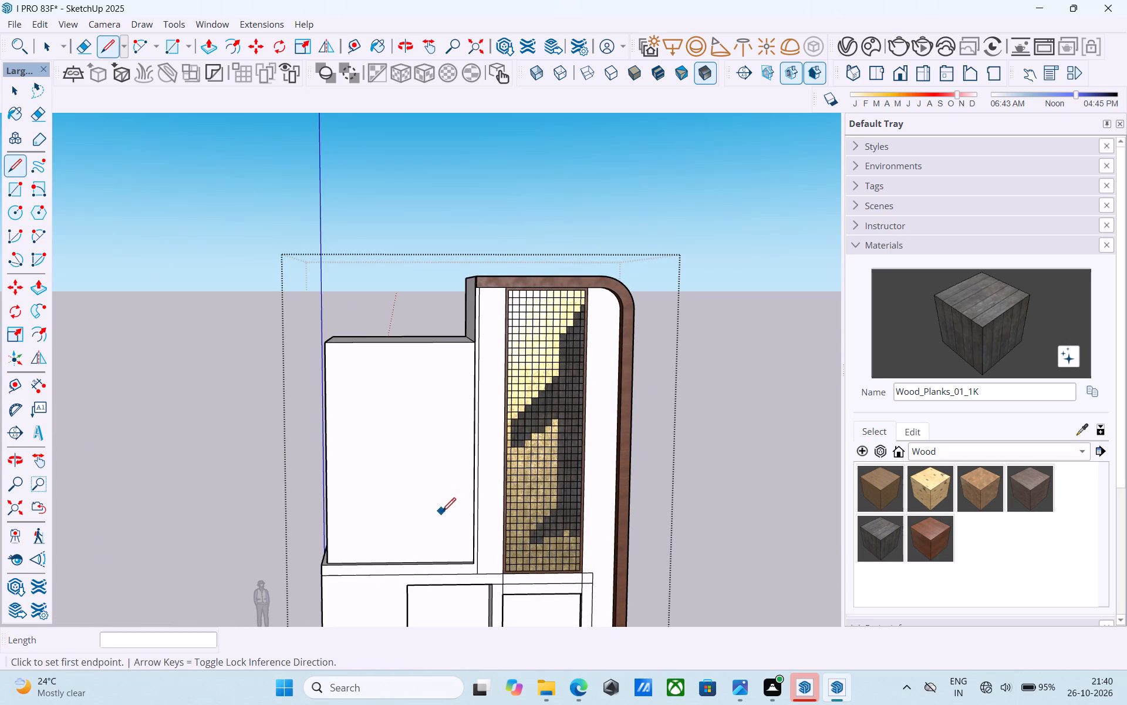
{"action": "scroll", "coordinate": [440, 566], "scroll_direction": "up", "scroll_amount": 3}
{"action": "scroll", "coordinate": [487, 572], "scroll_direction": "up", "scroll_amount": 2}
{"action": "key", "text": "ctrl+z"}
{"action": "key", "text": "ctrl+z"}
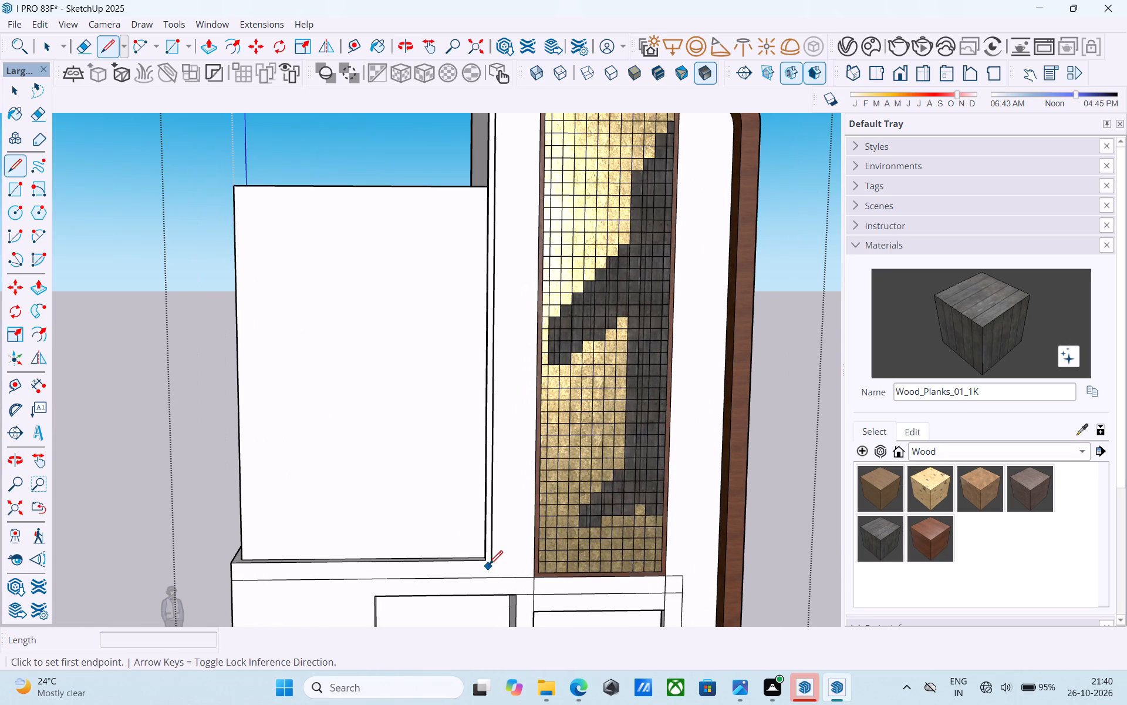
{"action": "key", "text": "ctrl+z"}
Copy the long vertical edge beside the wood strip 6" across the tower's white face, toward the metal panel.
{"action": "key", "text": "space"}
{"action": "scroll", "coordinate": [490, 565], "scroll_direction": "up", "scroll_amount": 2}
{"action": "left_click_drag", "start_coordinate": [490, 553], "coordinate": [482, 546]}
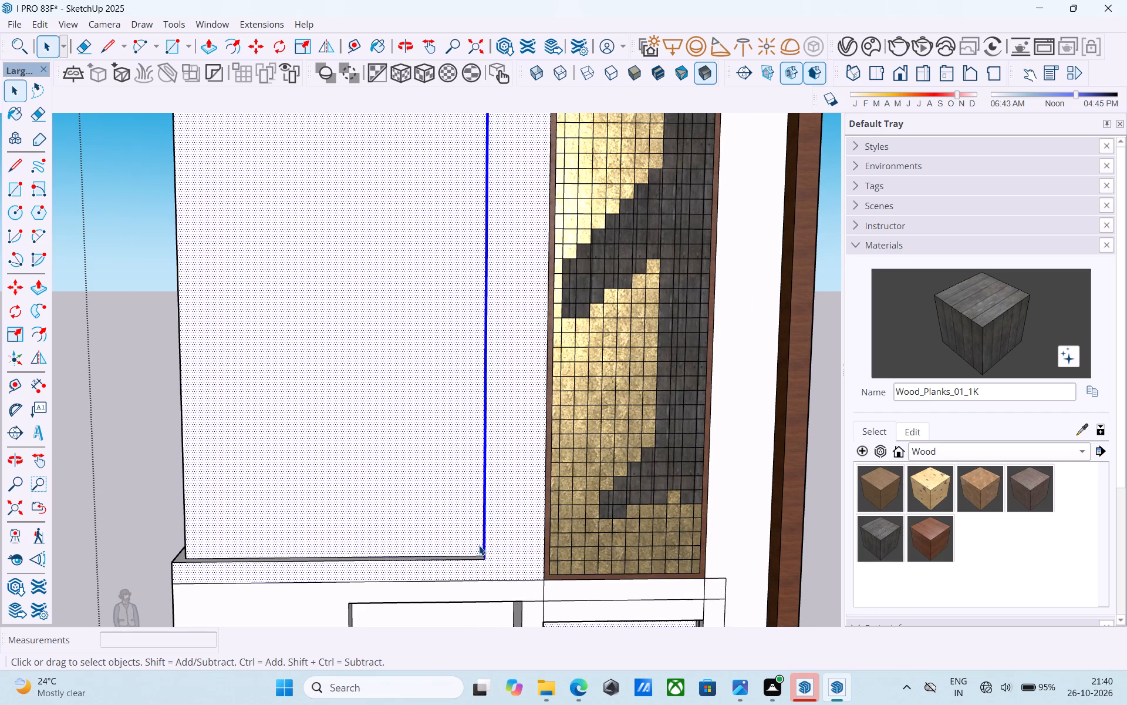
{"action": "middle_click_drag", "start_coordinate": [480, 543], "coordinate": [549, 550]}
{"action": "scroll", "coordinate": [556, 550], "scroll_direction": "up", "scroll_amount": 2}
{"action": "left_click", "coordinate": [526, 535]}
{"action": "left_click", "coordinate": [582, 543]}
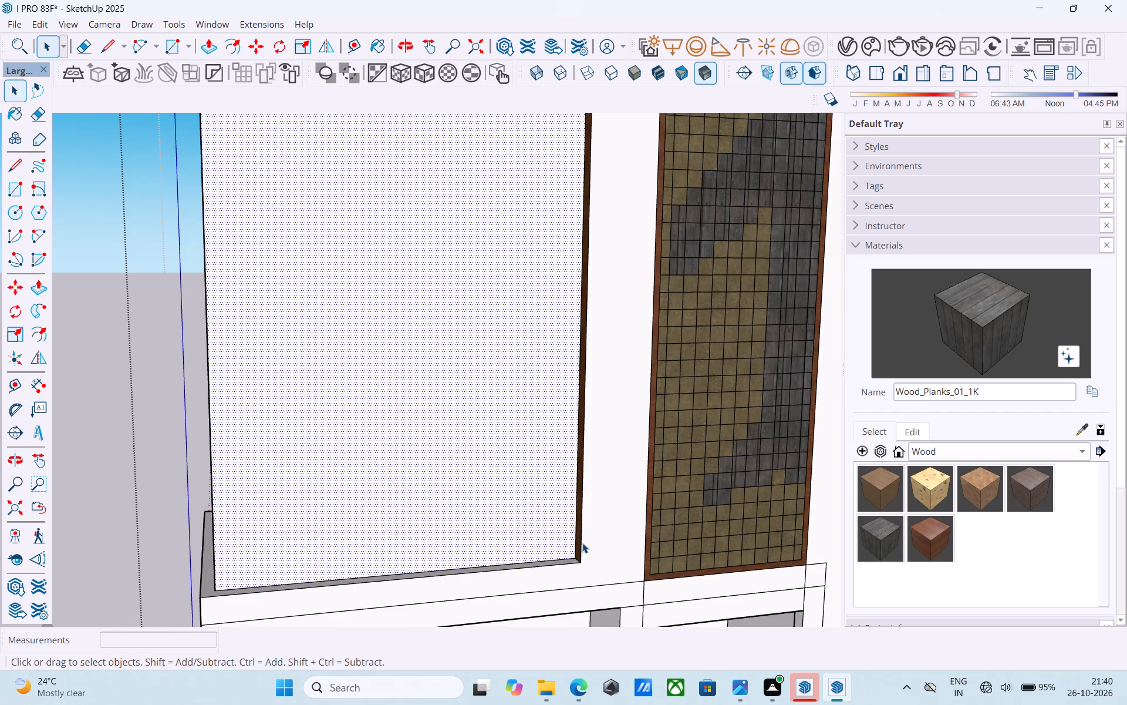
{"action": "key", "text": "m"}
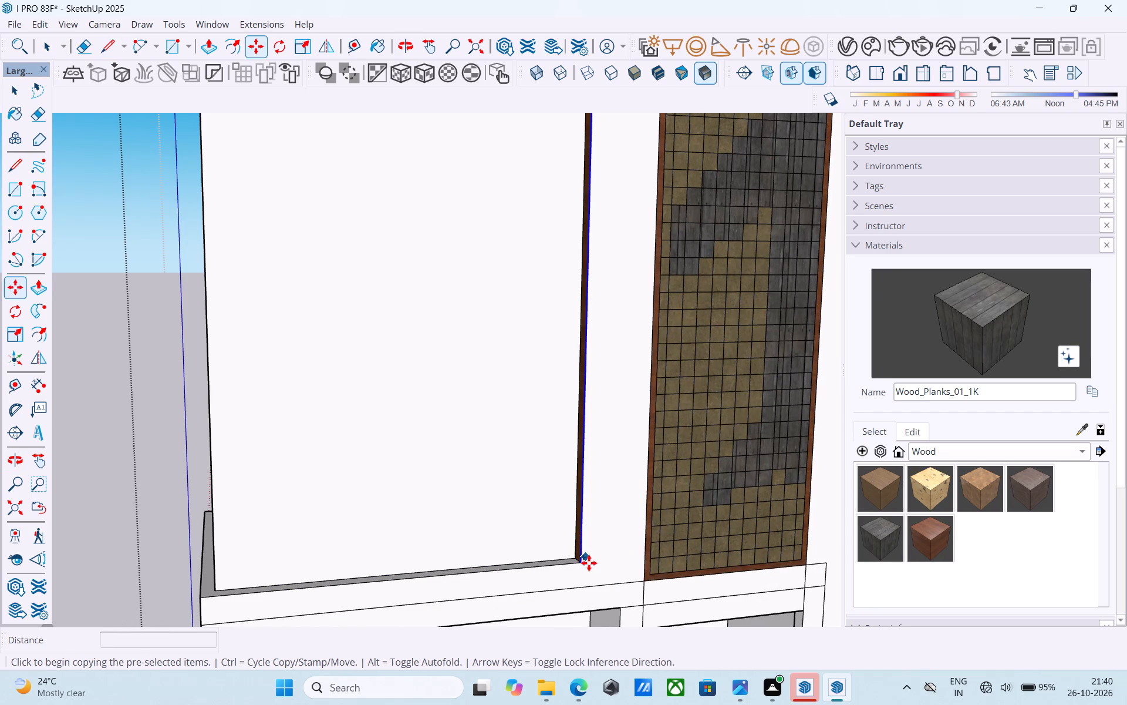
{"action": "left_click", "coordinate": [581, 563]}
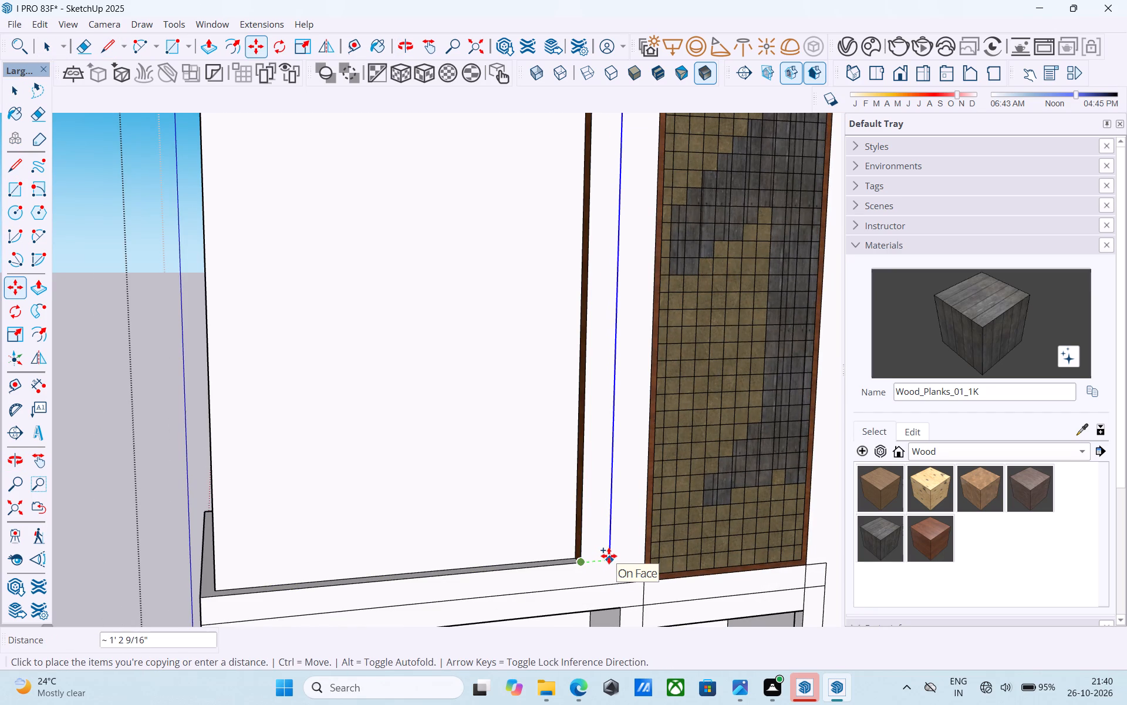
{"action": "key", "text": "6"}
{"action": "key", "text": "shift+quotedbl"}
{"action": "key", "text": "Return"}
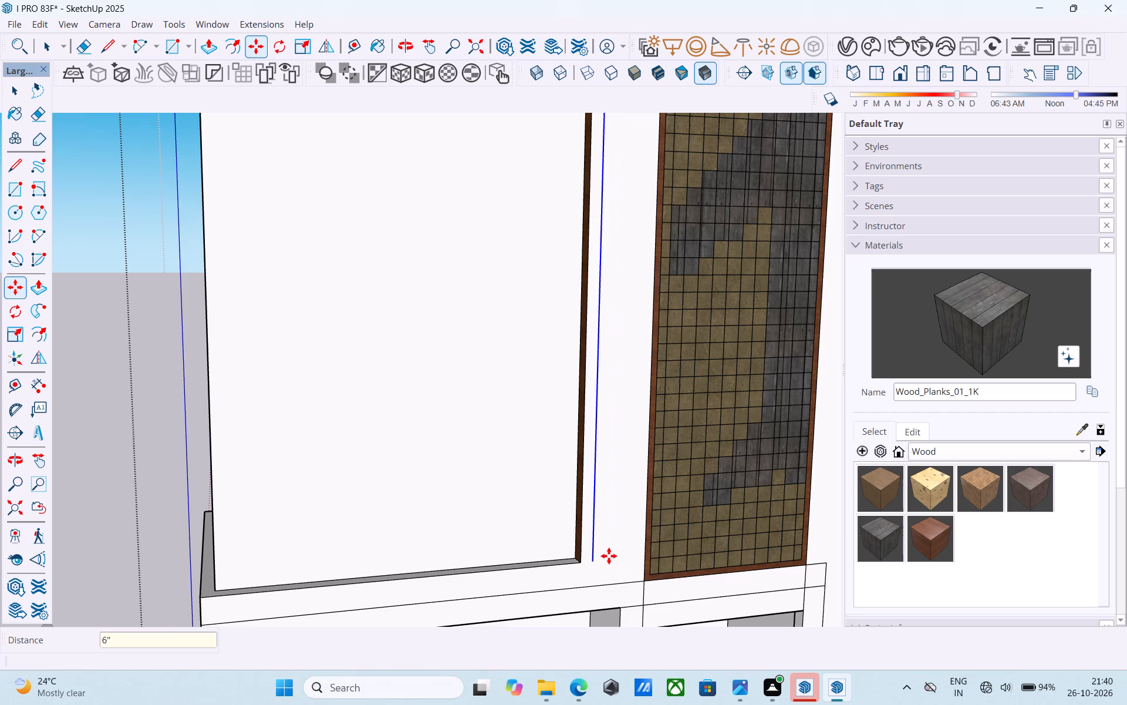
Extend the copied vertical edge with a 1' line from its lower end down to the horizontal line below the ledge.
{"action": "key", "text": "l"}
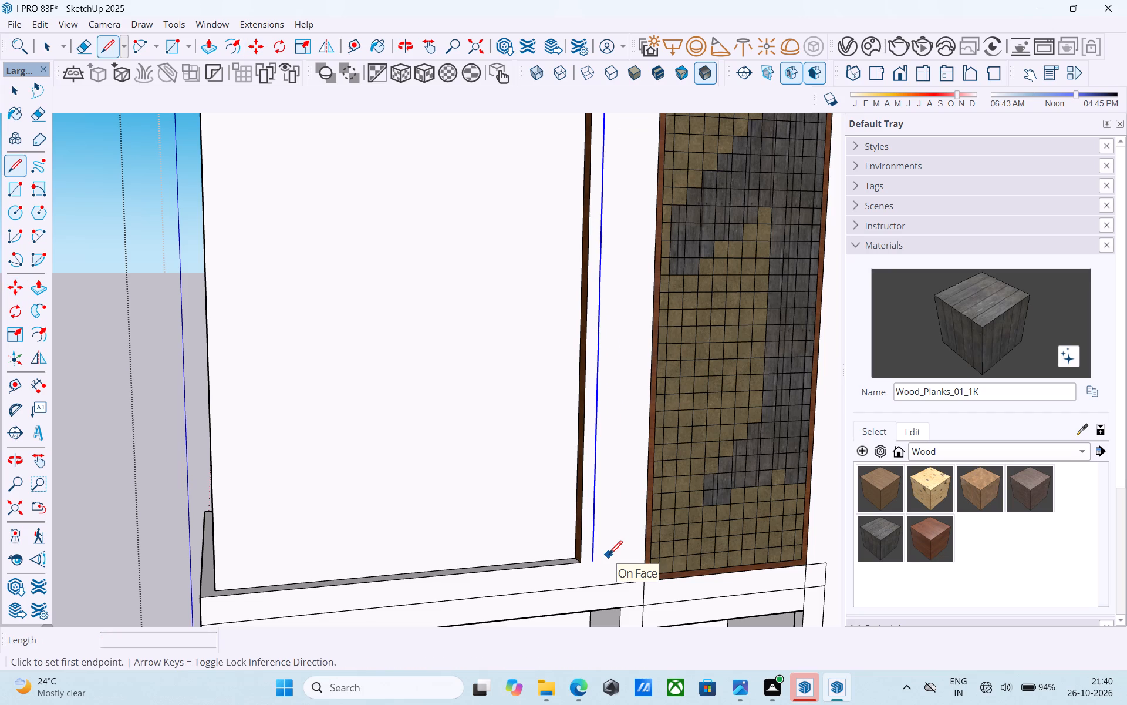
{"action": "scroll", "coordinate": [579, 557], "scroll_direction": "up", "scroll_amount": 3}
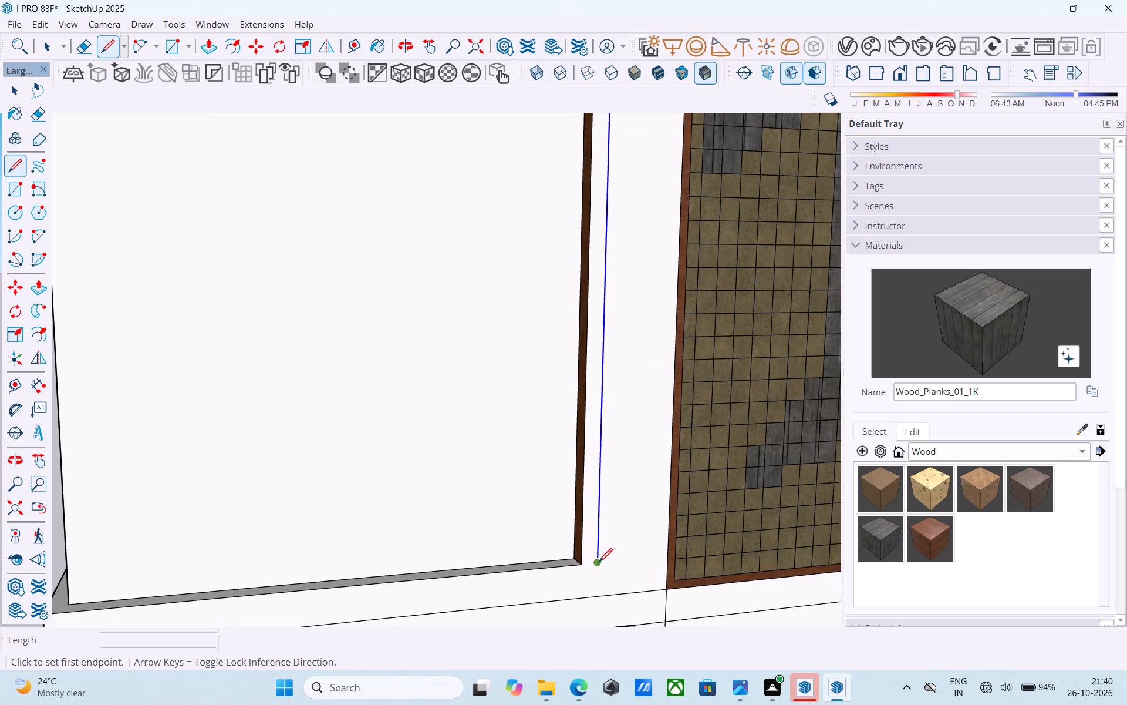
{"action": "left_click", "coordinate": [599, 563]}
{"action": "left_click", "coordinate": [598, 593]}
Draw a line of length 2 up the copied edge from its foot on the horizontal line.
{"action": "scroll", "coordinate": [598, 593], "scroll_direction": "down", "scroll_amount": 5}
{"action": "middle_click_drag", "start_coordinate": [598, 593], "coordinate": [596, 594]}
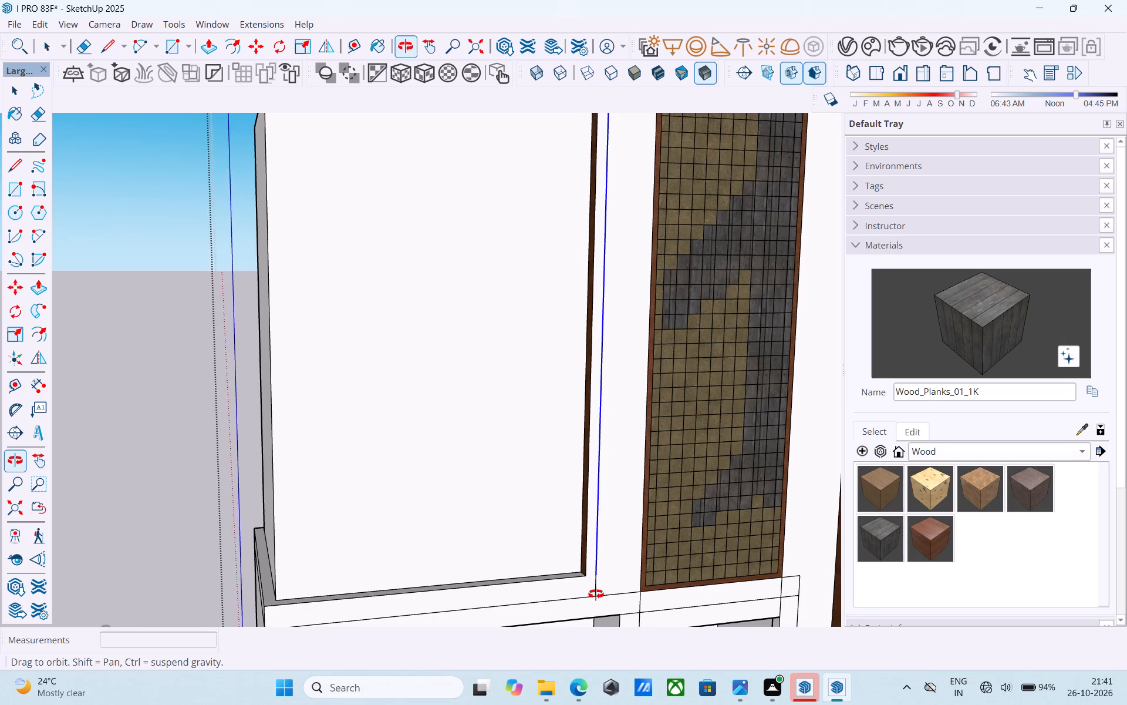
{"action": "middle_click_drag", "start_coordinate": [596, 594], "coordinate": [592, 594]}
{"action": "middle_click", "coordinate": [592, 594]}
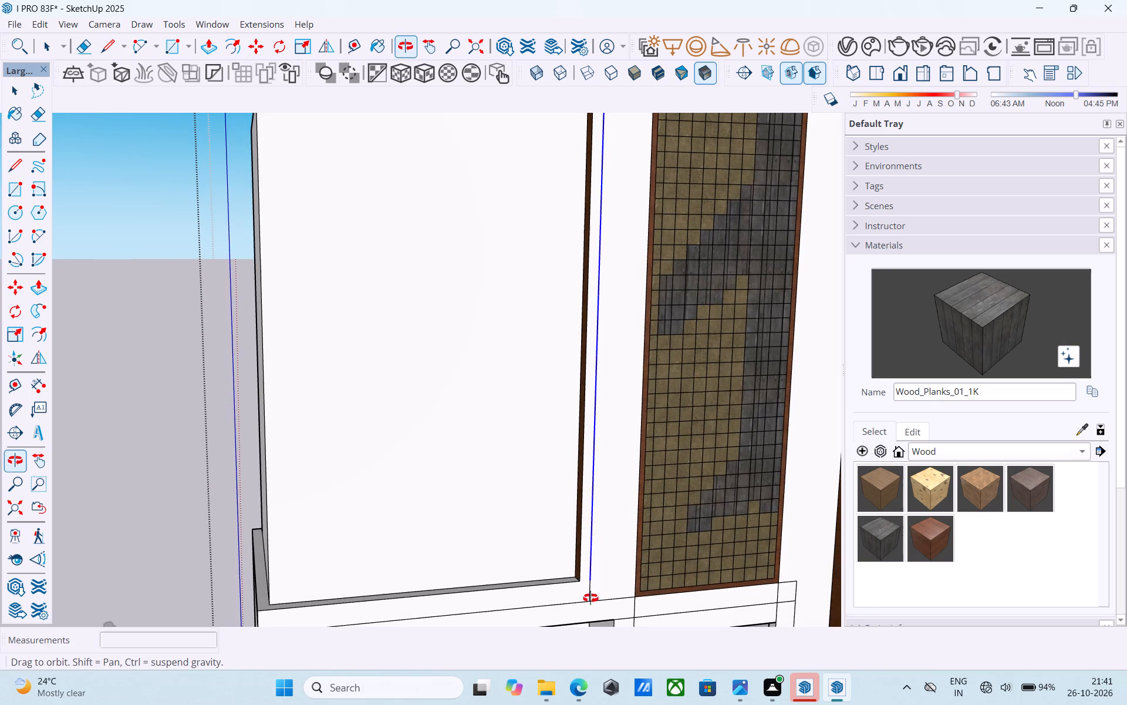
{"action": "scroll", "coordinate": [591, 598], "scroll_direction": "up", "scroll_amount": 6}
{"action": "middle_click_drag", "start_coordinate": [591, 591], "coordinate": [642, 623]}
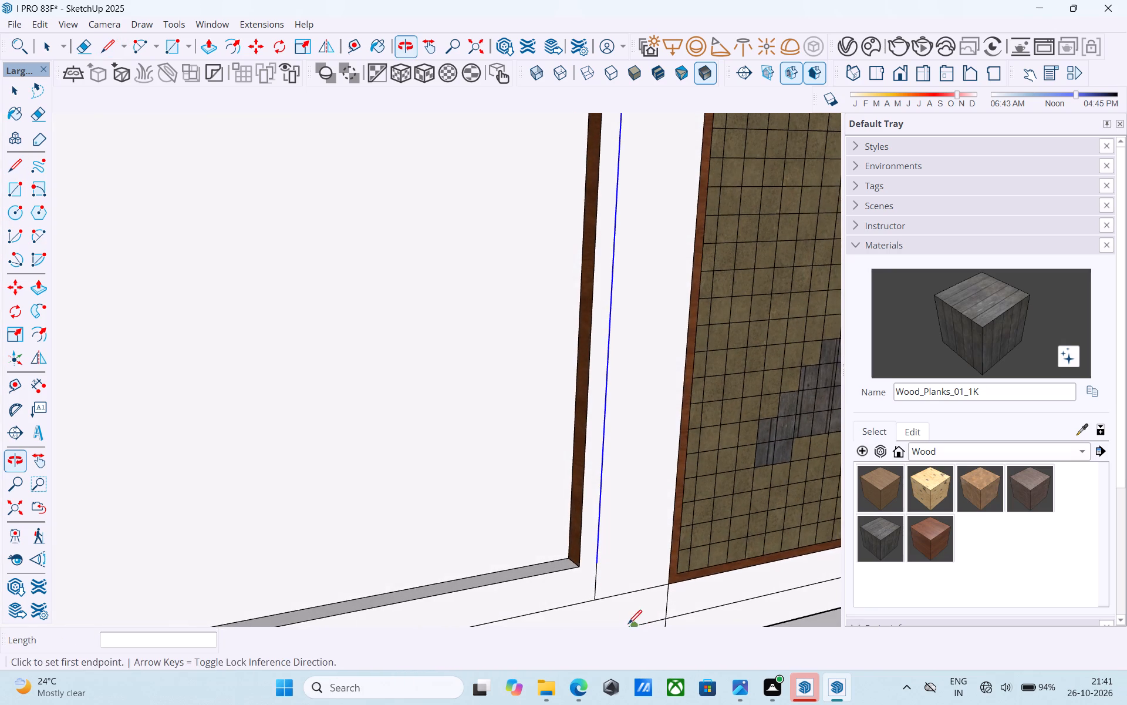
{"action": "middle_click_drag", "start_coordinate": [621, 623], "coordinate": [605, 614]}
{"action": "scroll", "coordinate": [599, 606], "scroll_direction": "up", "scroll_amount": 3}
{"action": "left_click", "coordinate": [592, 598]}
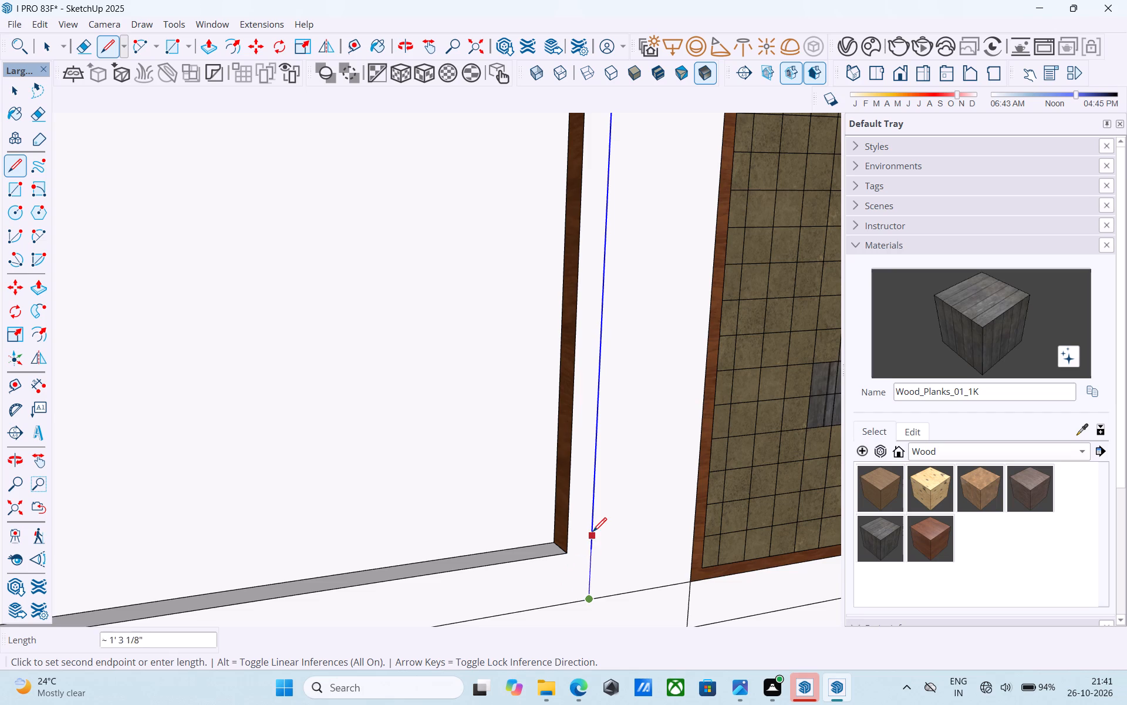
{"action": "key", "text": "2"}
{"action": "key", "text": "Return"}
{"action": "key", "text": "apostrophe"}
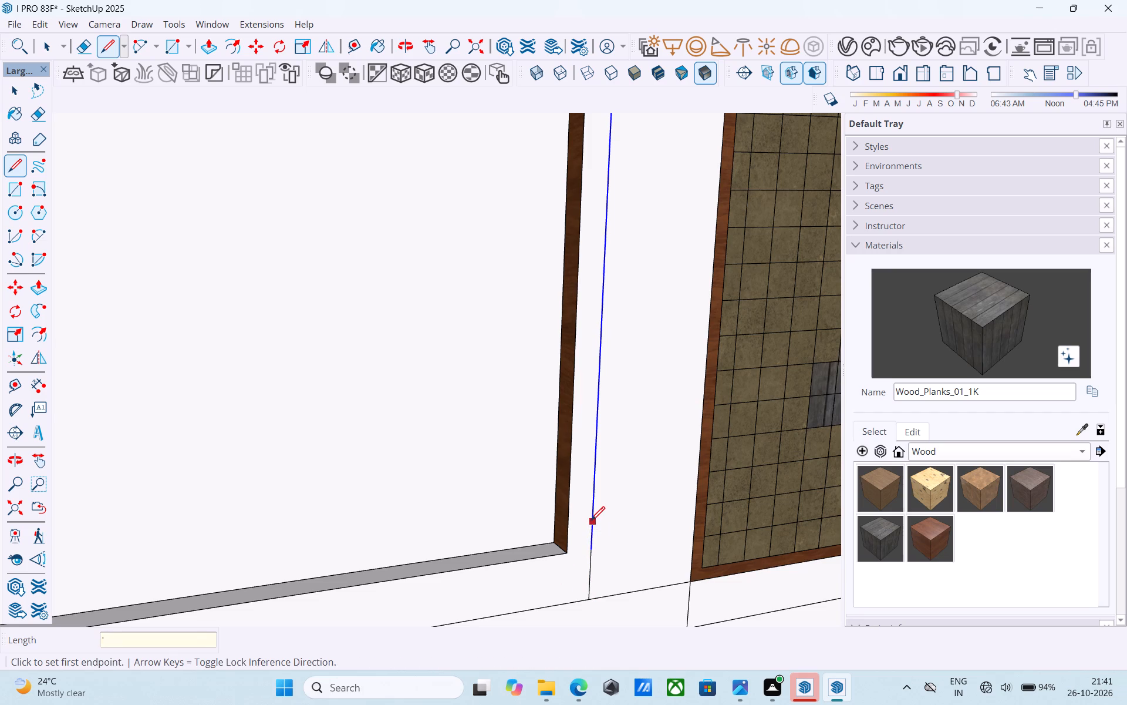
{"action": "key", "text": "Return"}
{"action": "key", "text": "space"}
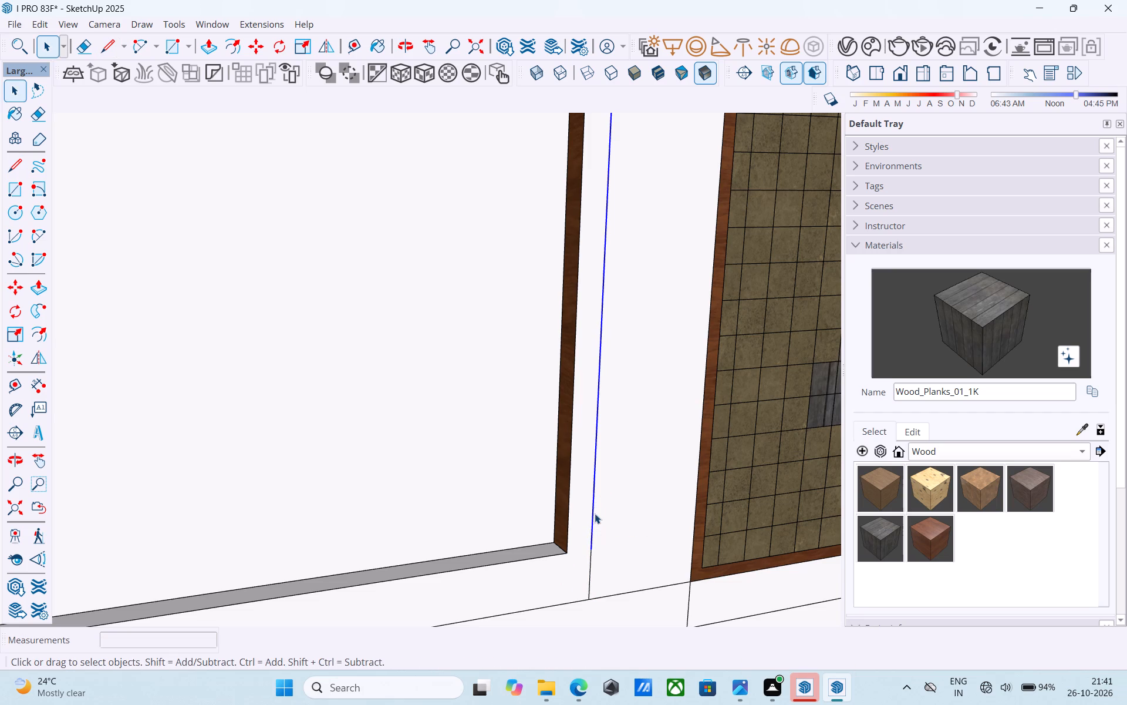
Draw a 2' line up the copied edge from its foot, and join its top to the wood strip's edge with a 6" line.
{"action": "key", "text": "l"}
{"action": "left_click", "coordinate": [596, 591]}
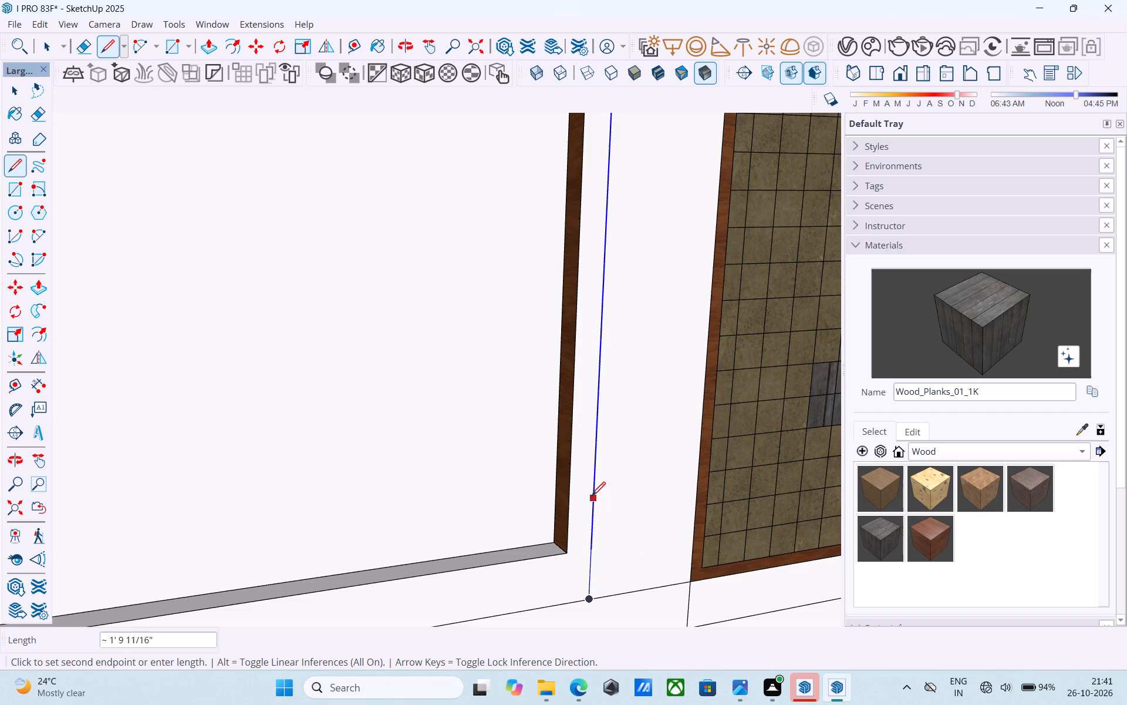
{"action": "type", "text": "2'"}
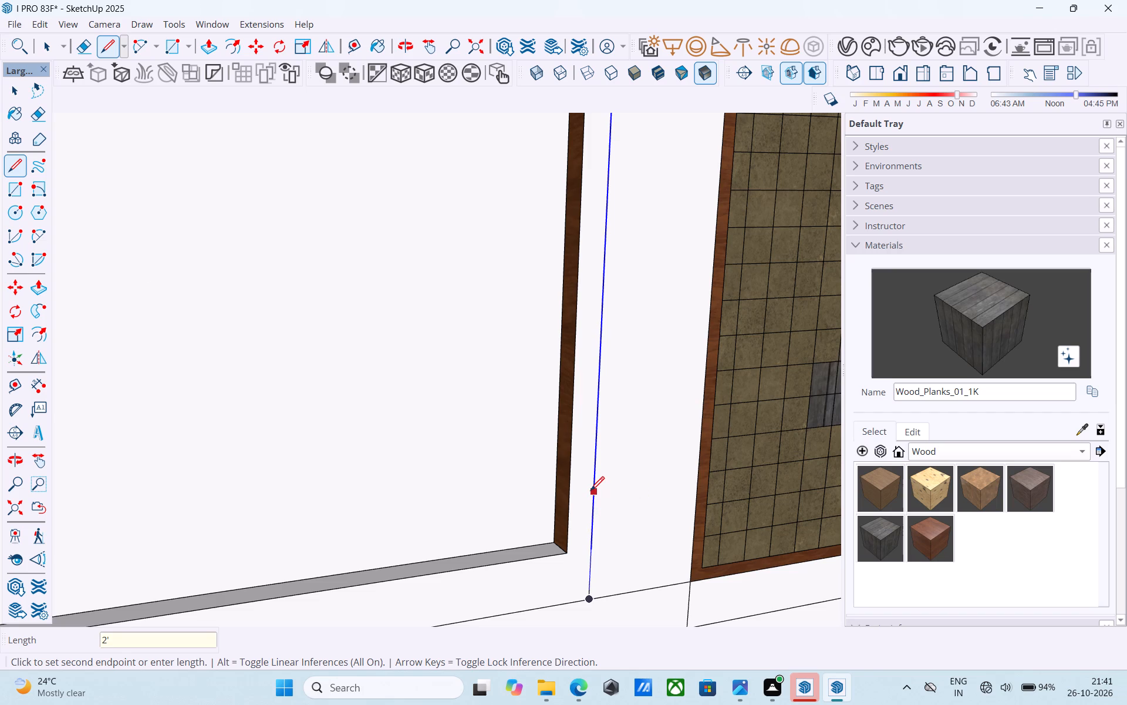
{"action": "key", "text": "Return"}
{"action": "left_click", "coordinate": [595, 490]}
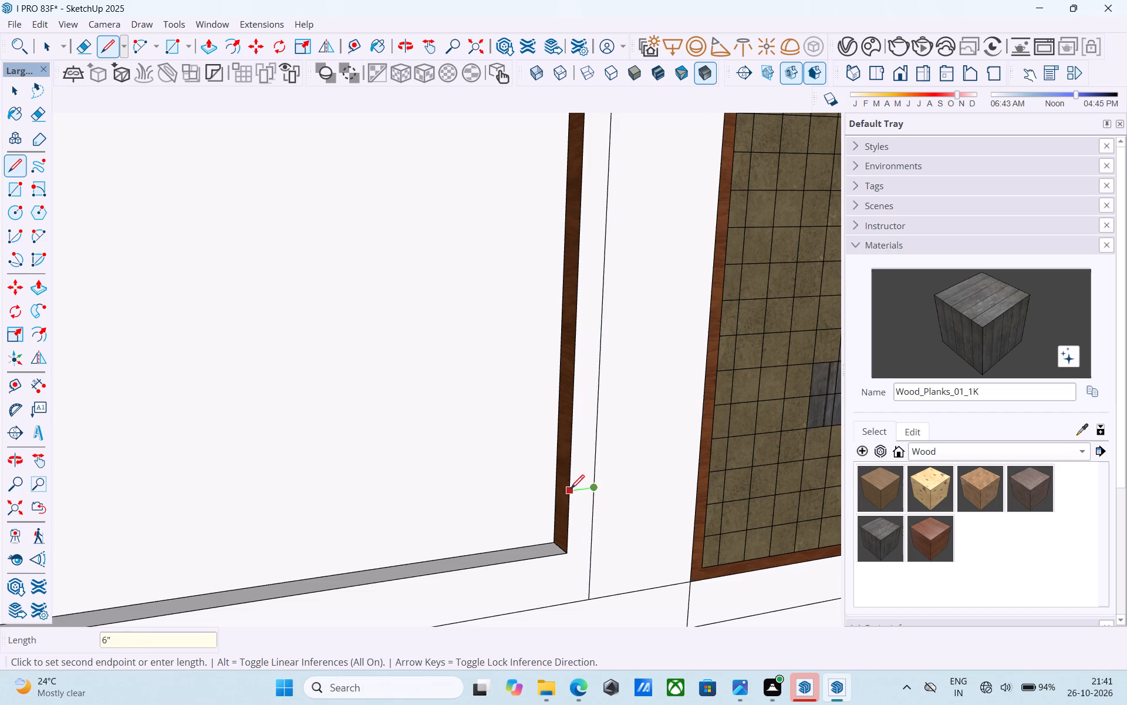
{"action": "left_click", "coordinate": [570, 490]}
Draw a 2' line along the horizontal line from the copied edge's foot, and a 1' line from its end up to the ledge.
{"action": "left_click", "coordinate": [590, 596]}
{"action": "left_click", "coordinate": [497, 617]}
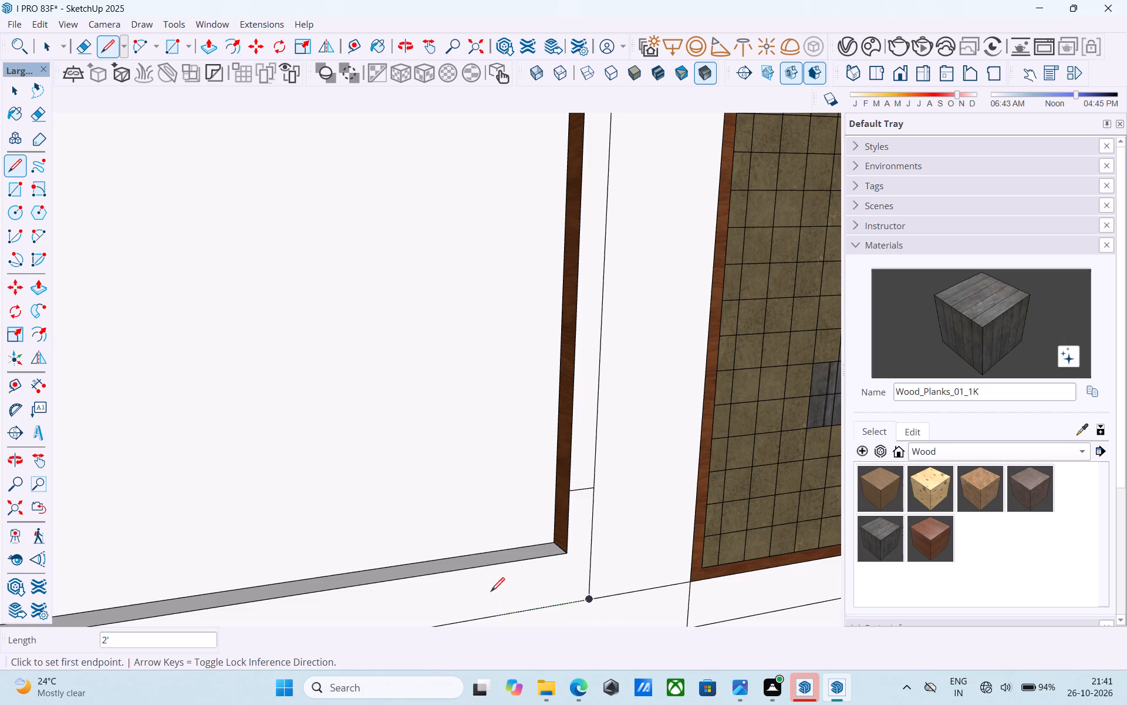
{"action": "left_click", "coordinate": [491, 615]}
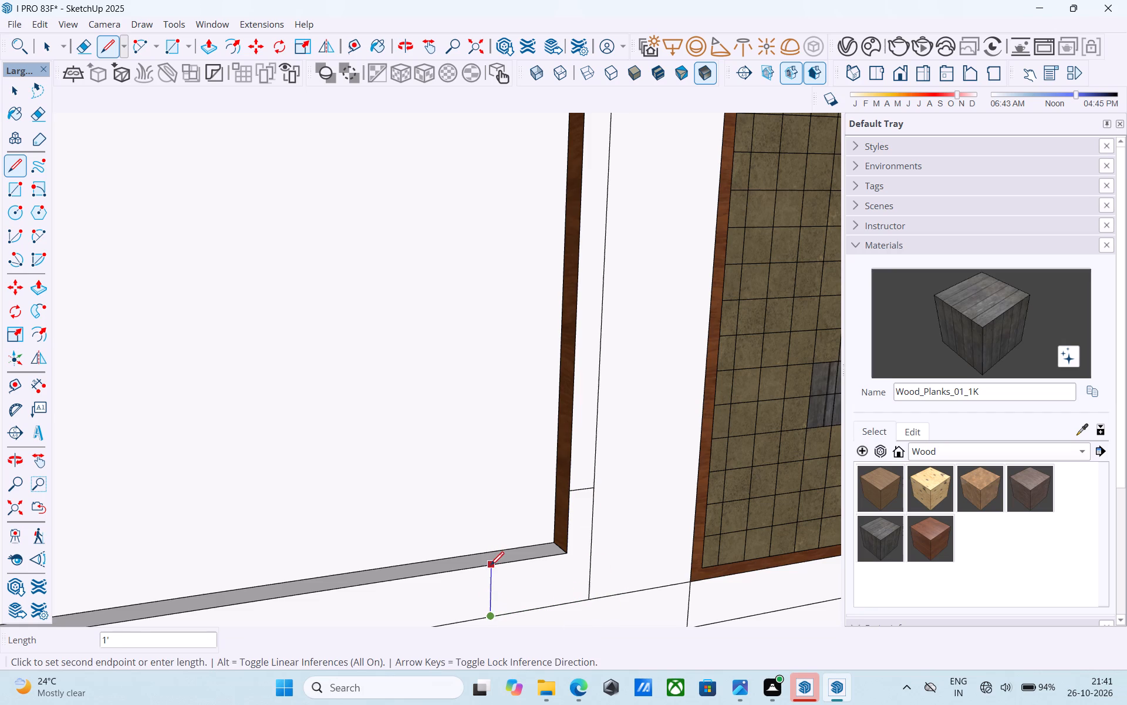
{"action": "left_click", "coordinate": [490, 567]}
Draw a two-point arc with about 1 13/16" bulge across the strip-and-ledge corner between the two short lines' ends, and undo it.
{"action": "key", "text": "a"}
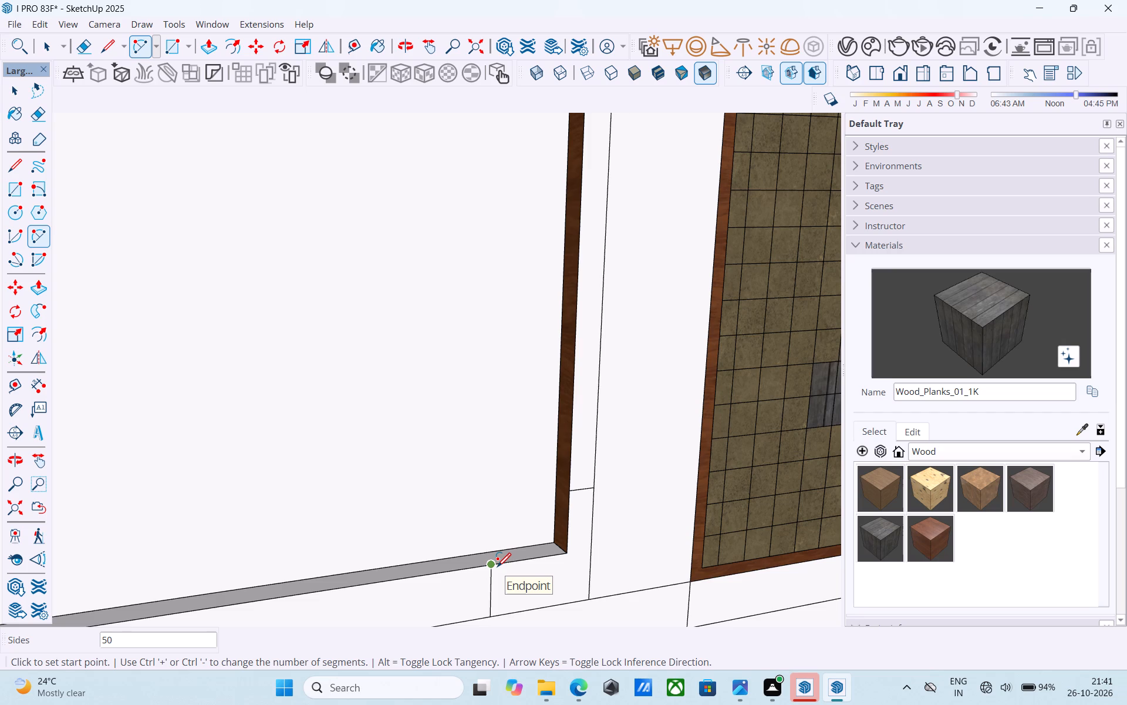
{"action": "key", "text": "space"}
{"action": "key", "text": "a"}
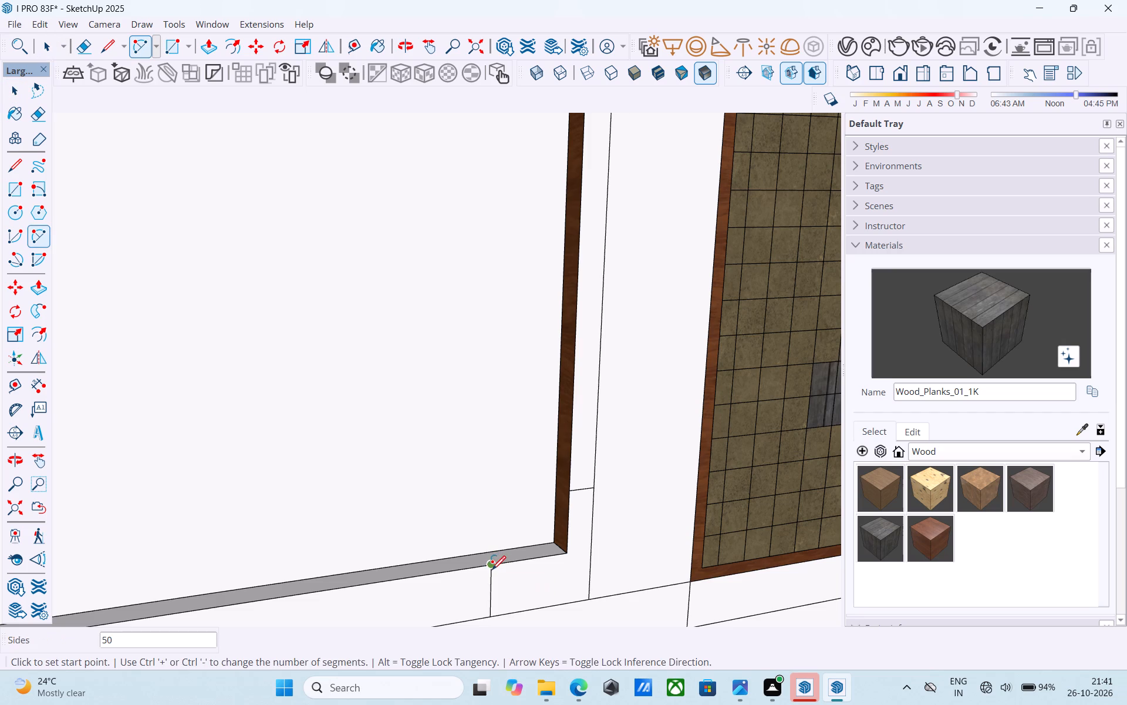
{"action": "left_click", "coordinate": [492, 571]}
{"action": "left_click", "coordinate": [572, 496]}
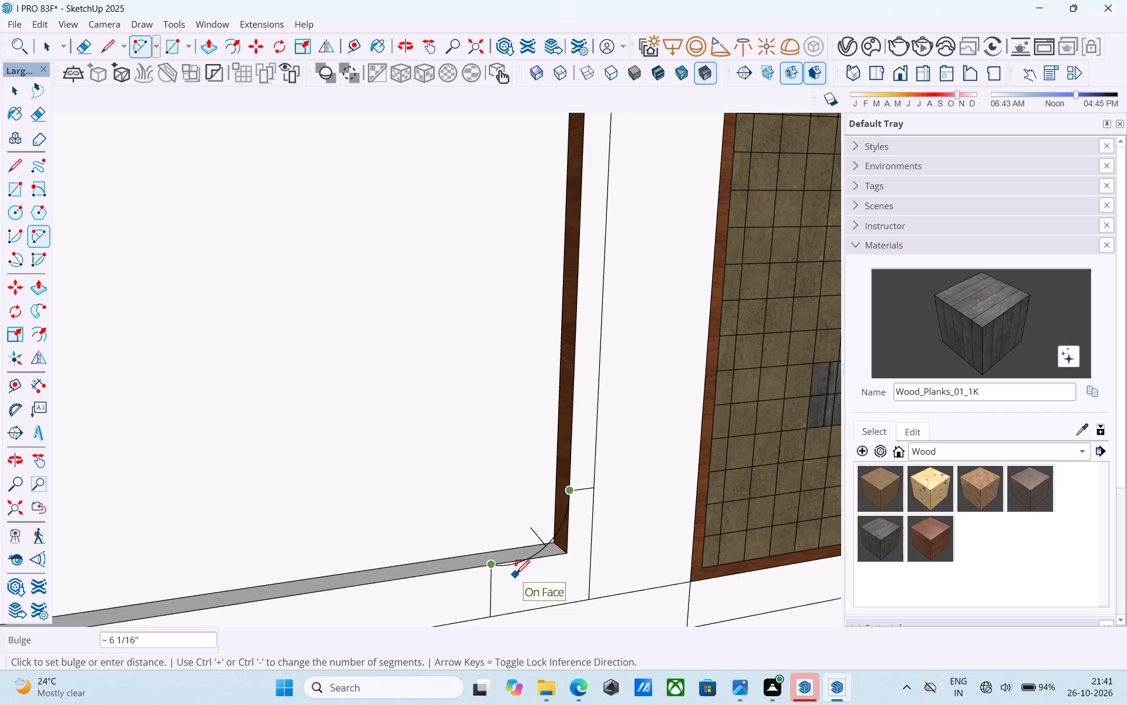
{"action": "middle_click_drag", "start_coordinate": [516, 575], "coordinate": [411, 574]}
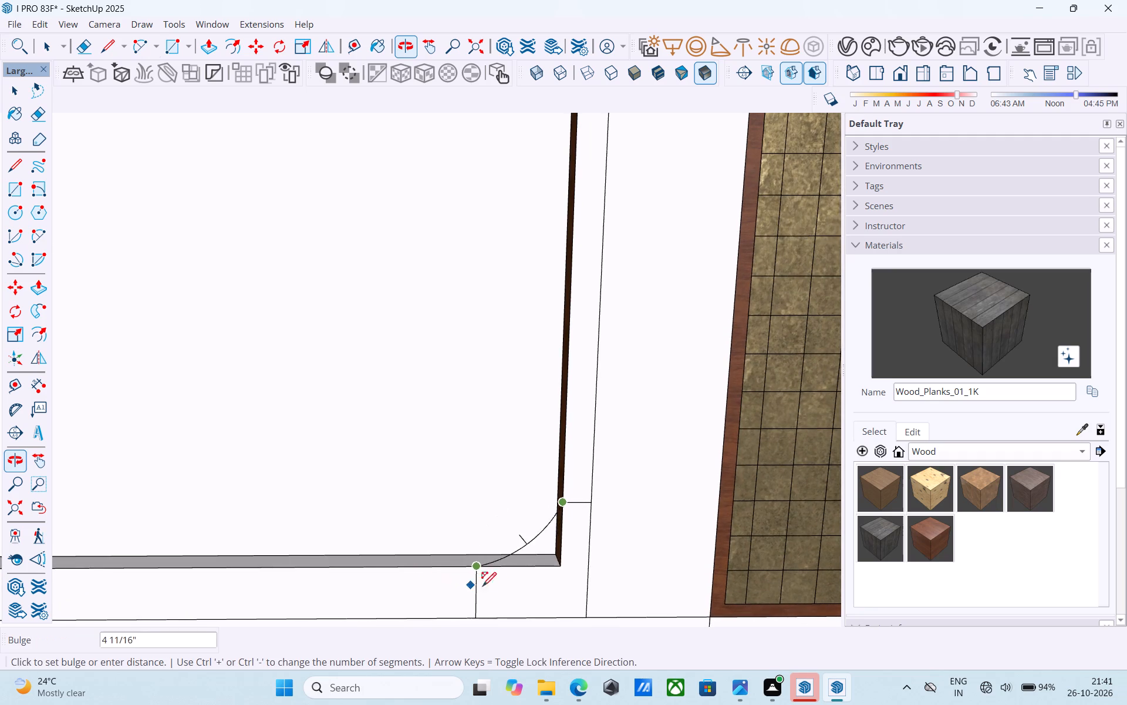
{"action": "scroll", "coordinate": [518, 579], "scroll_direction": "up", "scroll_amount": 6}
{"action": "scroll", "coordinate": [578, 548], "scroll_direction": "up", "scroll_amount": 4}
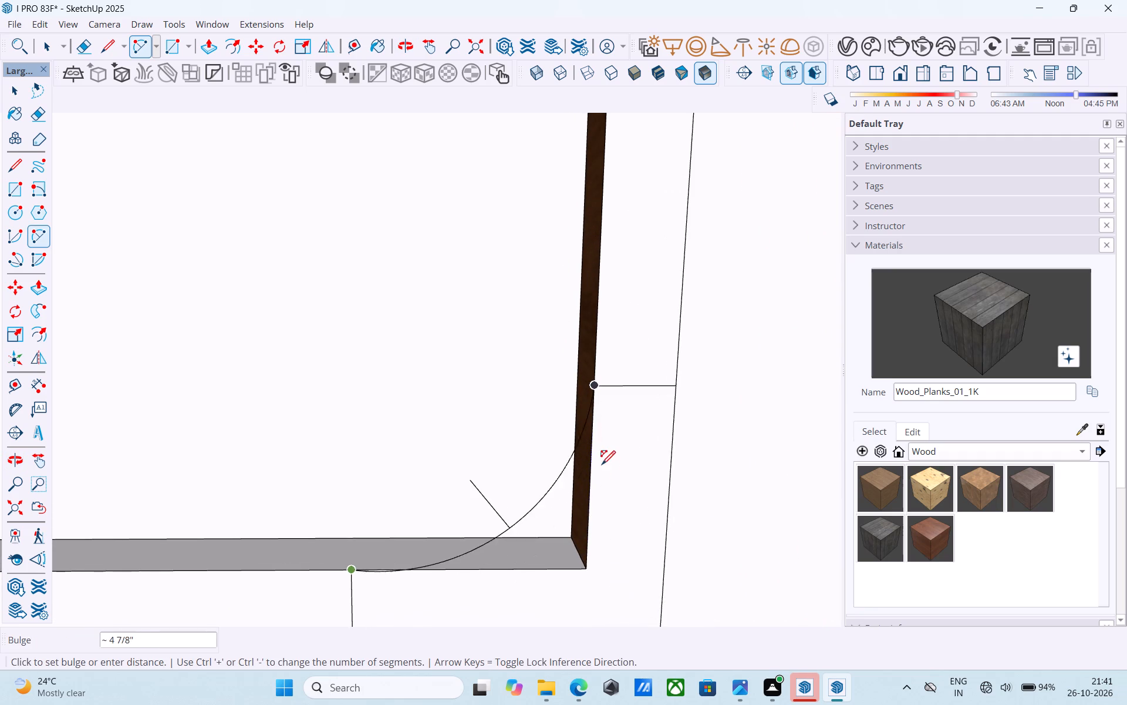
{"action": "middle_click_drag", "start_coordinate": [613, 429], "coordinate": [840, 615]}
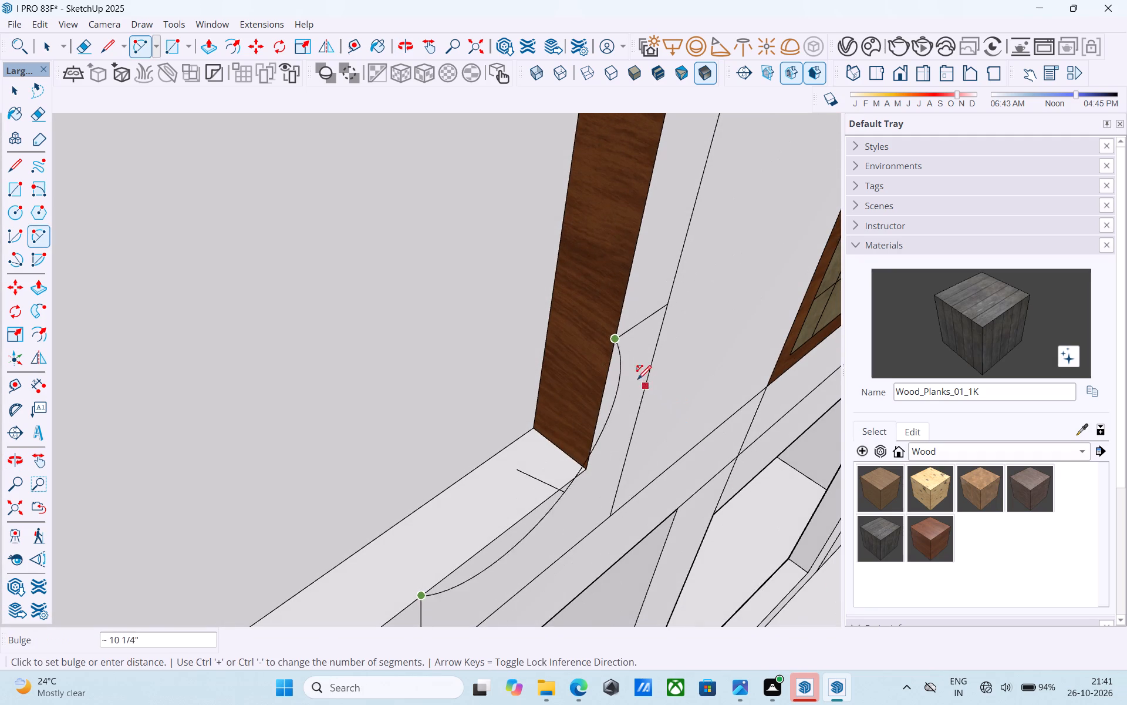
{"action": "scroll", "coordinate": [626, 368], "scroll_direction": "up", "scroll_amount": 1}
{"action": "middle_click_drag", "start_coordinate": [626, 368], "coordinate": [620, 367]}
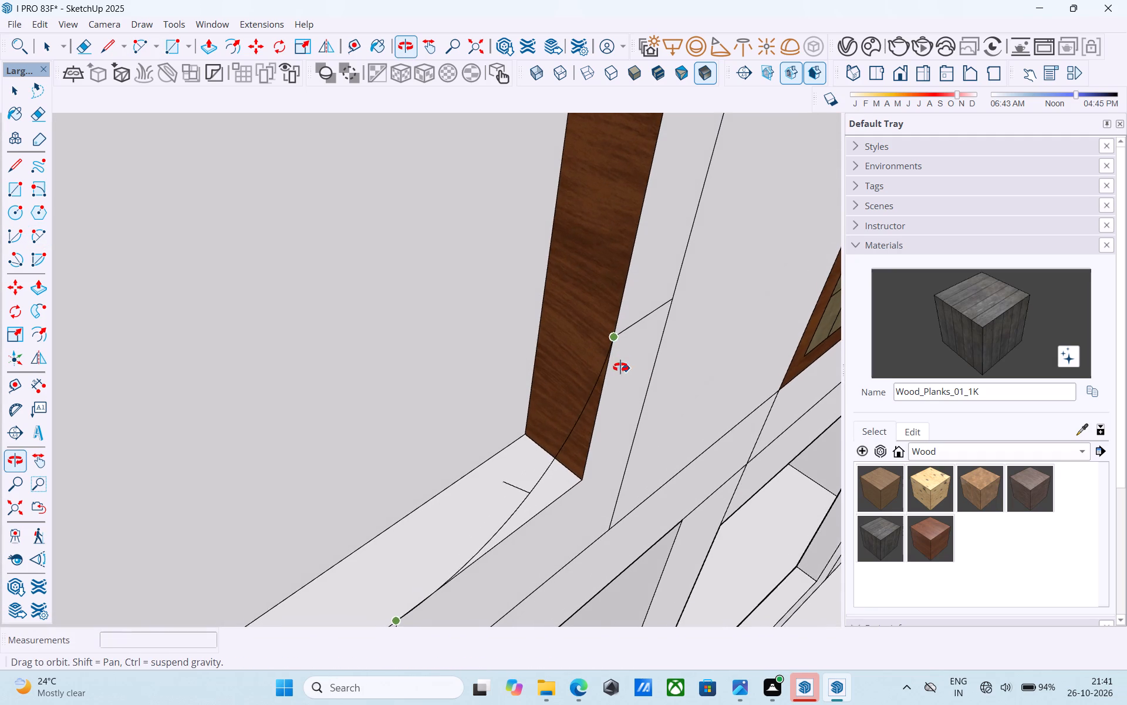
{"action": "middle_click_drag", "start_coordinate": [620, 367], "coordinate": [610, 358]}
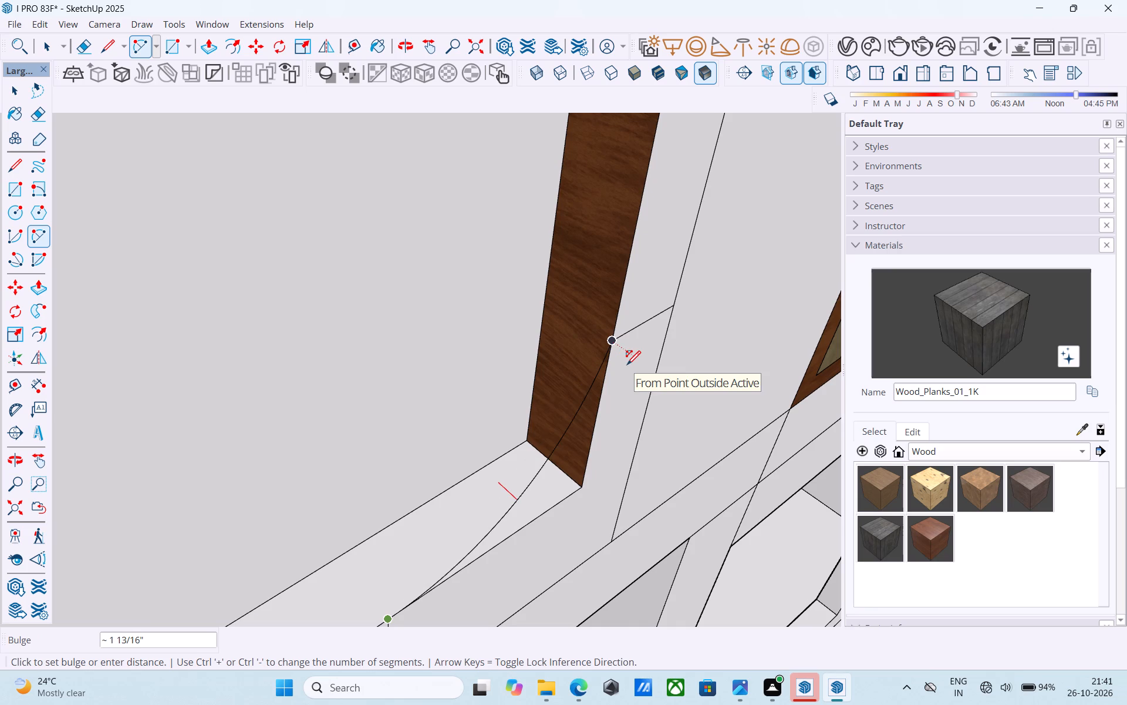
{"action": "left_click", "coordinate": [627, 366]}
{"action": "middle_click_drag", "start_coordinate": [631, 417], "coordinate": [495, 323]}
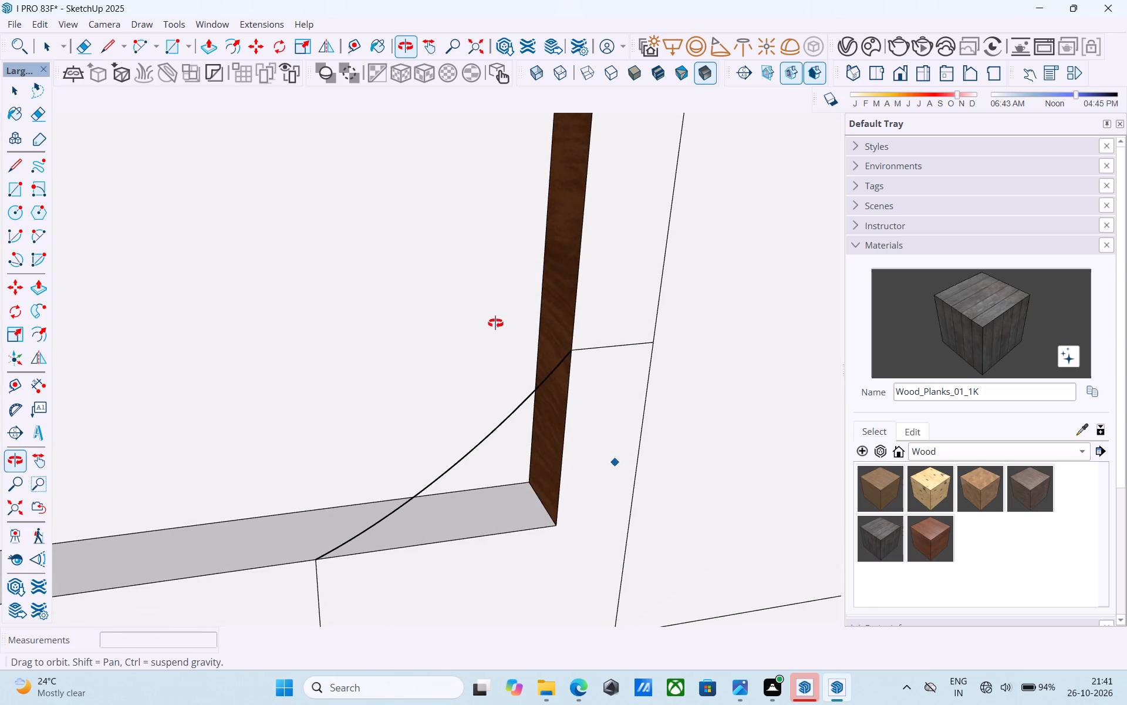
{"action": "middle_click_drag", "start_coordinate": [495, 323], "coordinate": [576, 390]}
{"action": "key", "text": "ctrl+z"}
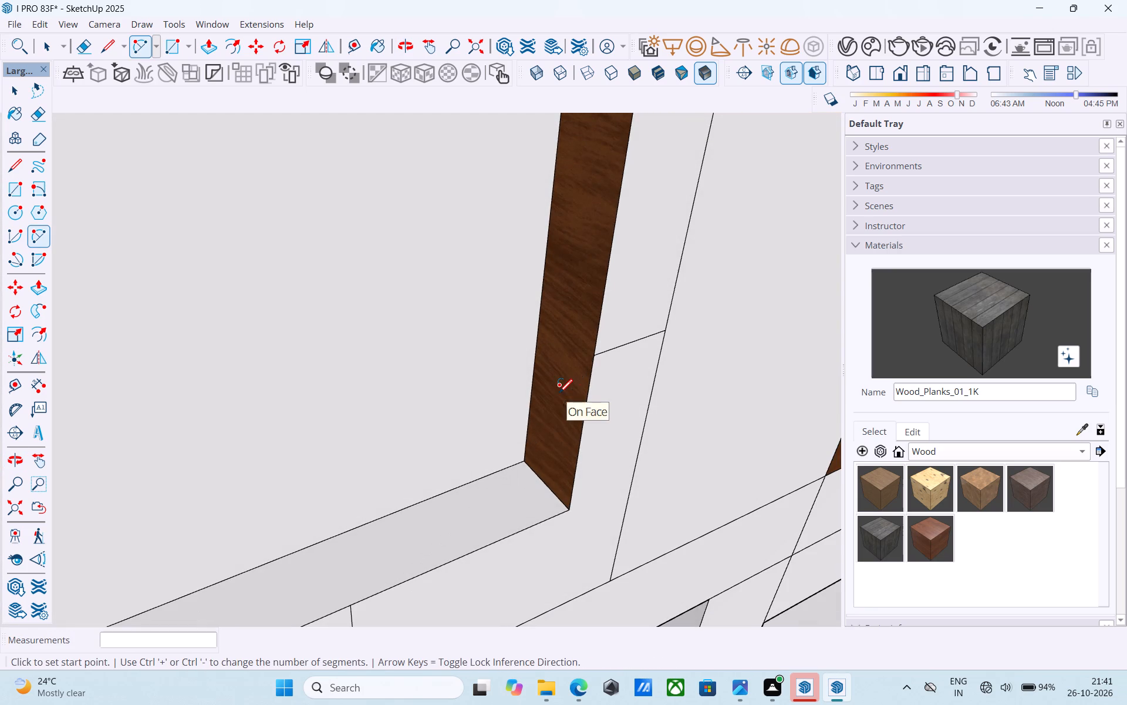
Draw a two-point arc with about 4 1/8" bulge from the short line's end on the ledge to the one on the wood strip's edge.
{"action": "left_click", "coordinate": [347, 606]}
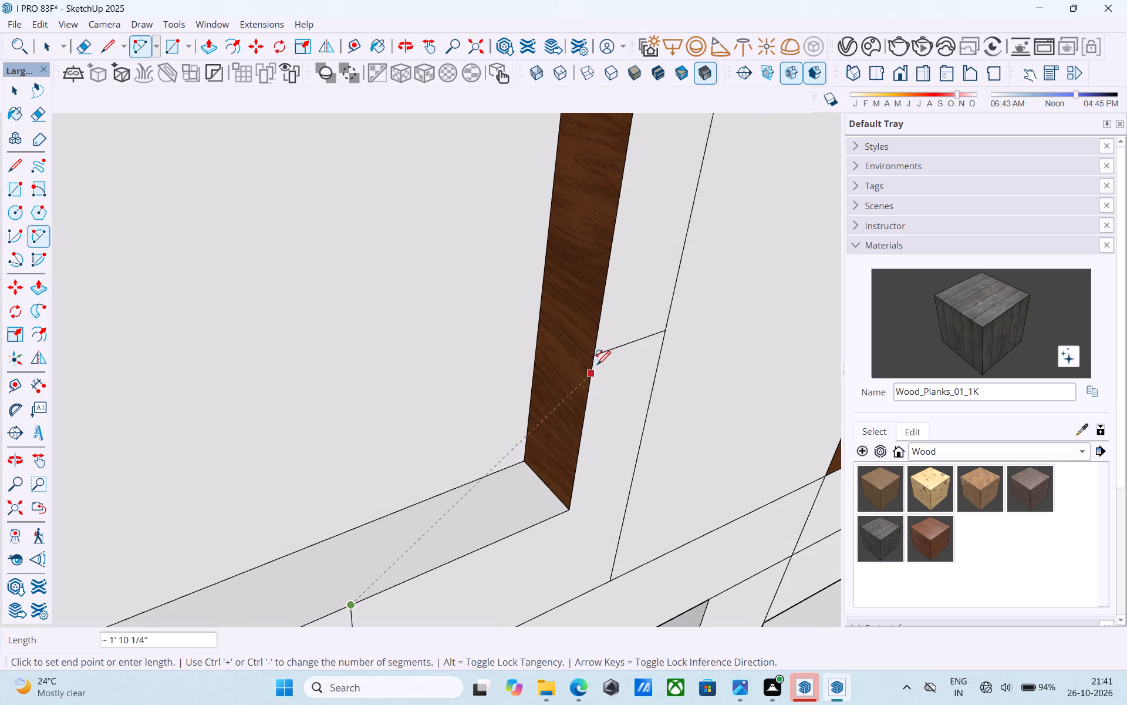
{"action": "left_click", "coordinate": [597, 355]}
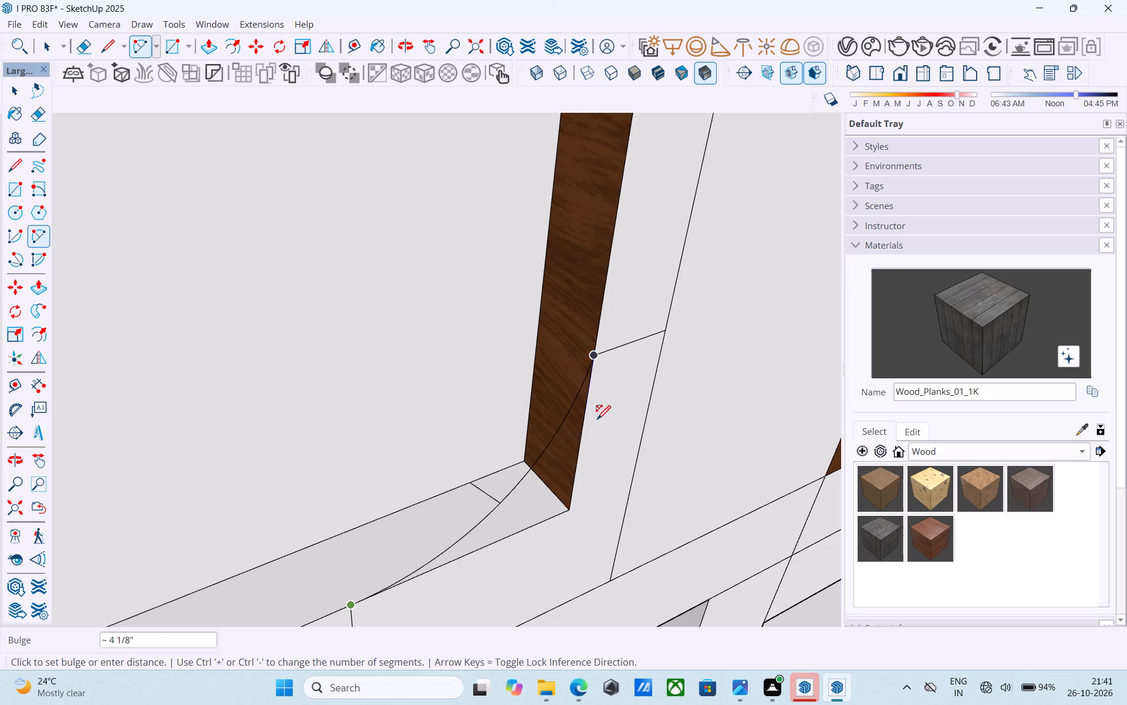
{"action": "left_click", "coordinate": [597, 421]}
Examine the new arc and the corner where the wood strip meets the ledge at close range.
{"action": "middle_click_drag", "start_coordinate": [597, 421], "coordinate": [611, 412]}
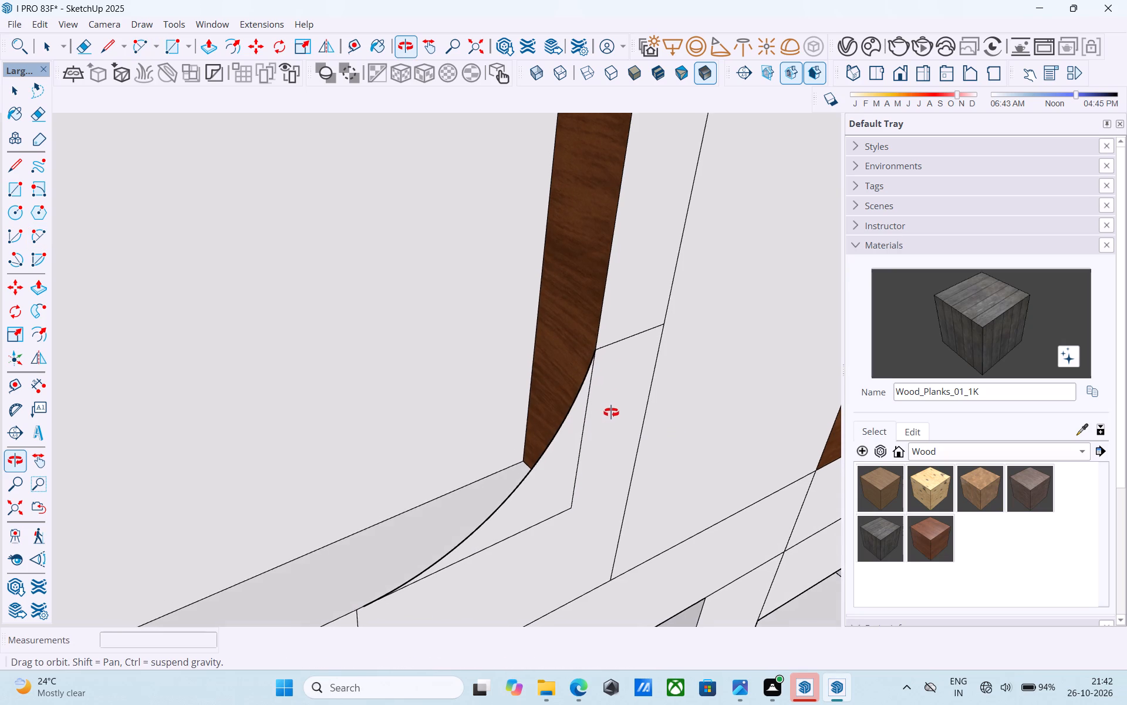
{"action": "middle_click_drag", "start_coordinate": [611, 412], "coordinate": [723, 395]}
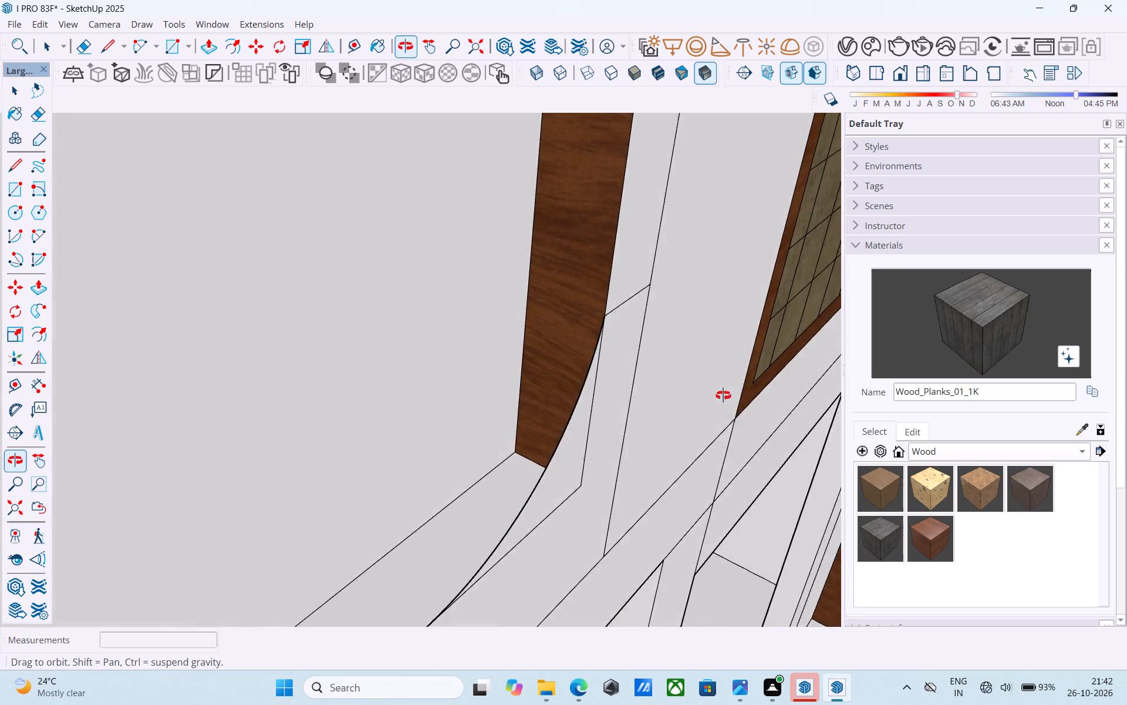
{"action": "middle_click_drag", "start_coordinate": [723, 395], "coordinate": [788, 394]}
{"action": "scroll", "coordinate": [785, 397], "scroll_direction": "up", "scroll_amount": 2}
{"action": "middle_click_drag", "start_coordinate": [755, 402], "coordinate": [802, 402]}
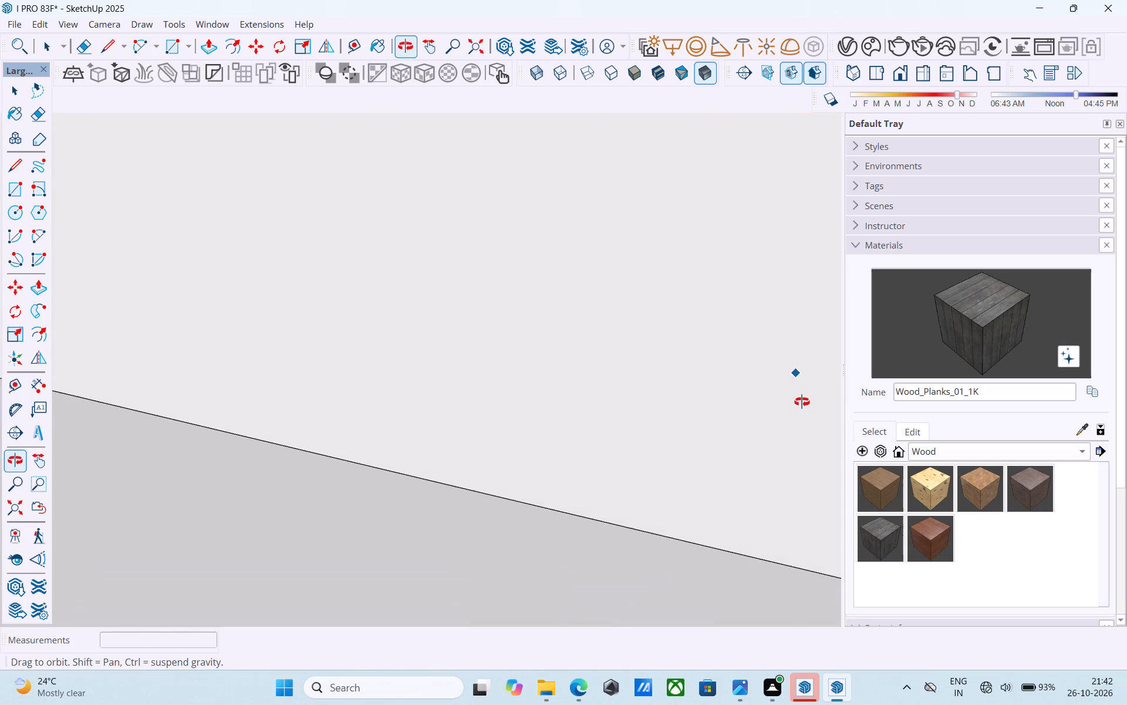
{"action": "middle_click_drag", "start_coordinate": [802, 402], "coordinate": [779, 397]}
{"action": "scroll", "coordinate": [762, 398], "scroll_direction": "down", "scroll_amount": 1}
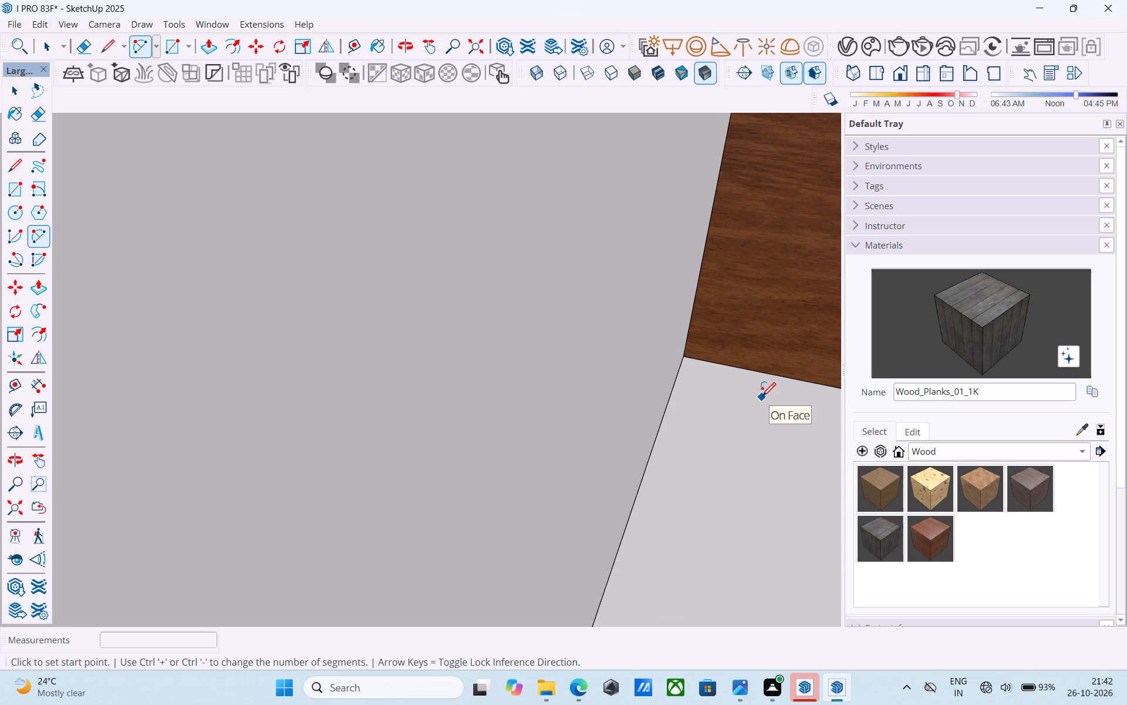
{"action": "scroll", "coordinate": [762, 398], "scroll_direction": "down", "scroll_amount": 4}
{"action": "scroll", "coordinate": [601, 403], "scroll_direction": "down", "scroll_amount": 2}
{"action": "scroll", "coordinate": [822, 384], "scroll_direction": "up", "scroll_amount": 1}
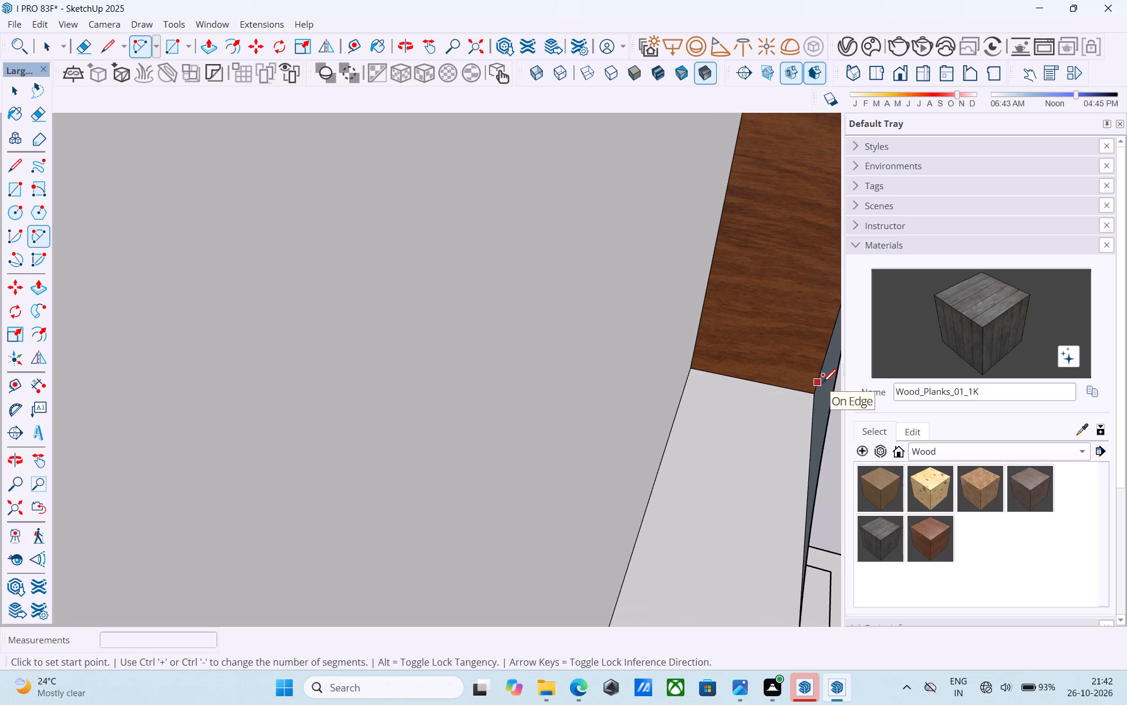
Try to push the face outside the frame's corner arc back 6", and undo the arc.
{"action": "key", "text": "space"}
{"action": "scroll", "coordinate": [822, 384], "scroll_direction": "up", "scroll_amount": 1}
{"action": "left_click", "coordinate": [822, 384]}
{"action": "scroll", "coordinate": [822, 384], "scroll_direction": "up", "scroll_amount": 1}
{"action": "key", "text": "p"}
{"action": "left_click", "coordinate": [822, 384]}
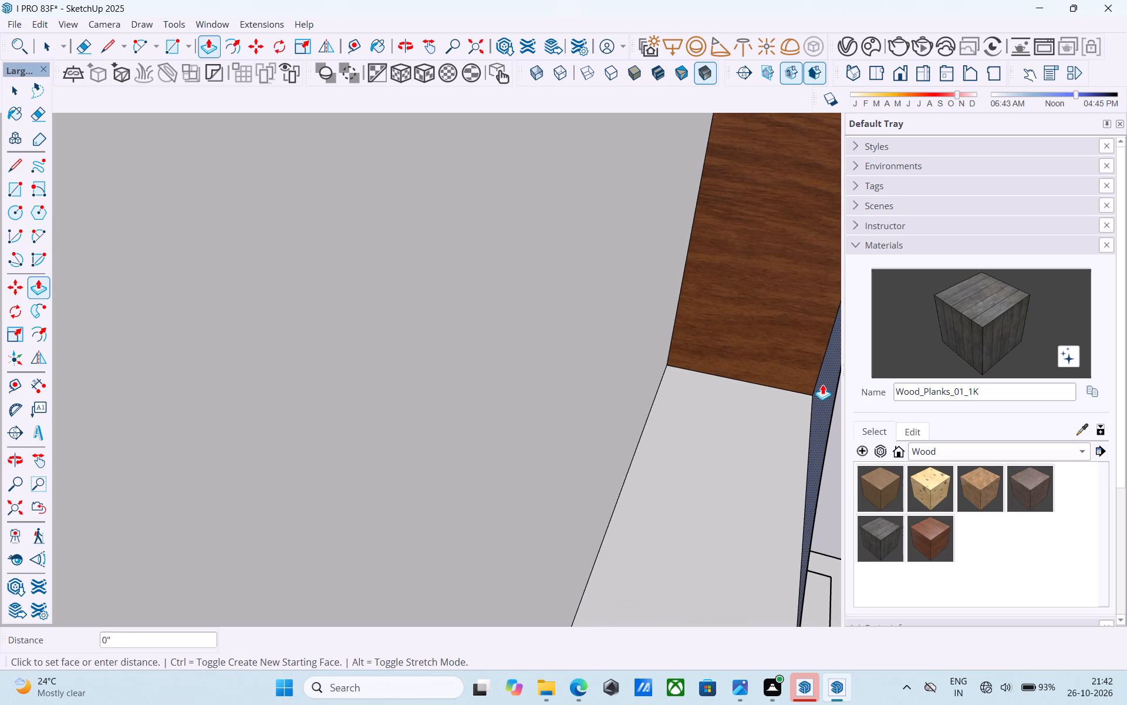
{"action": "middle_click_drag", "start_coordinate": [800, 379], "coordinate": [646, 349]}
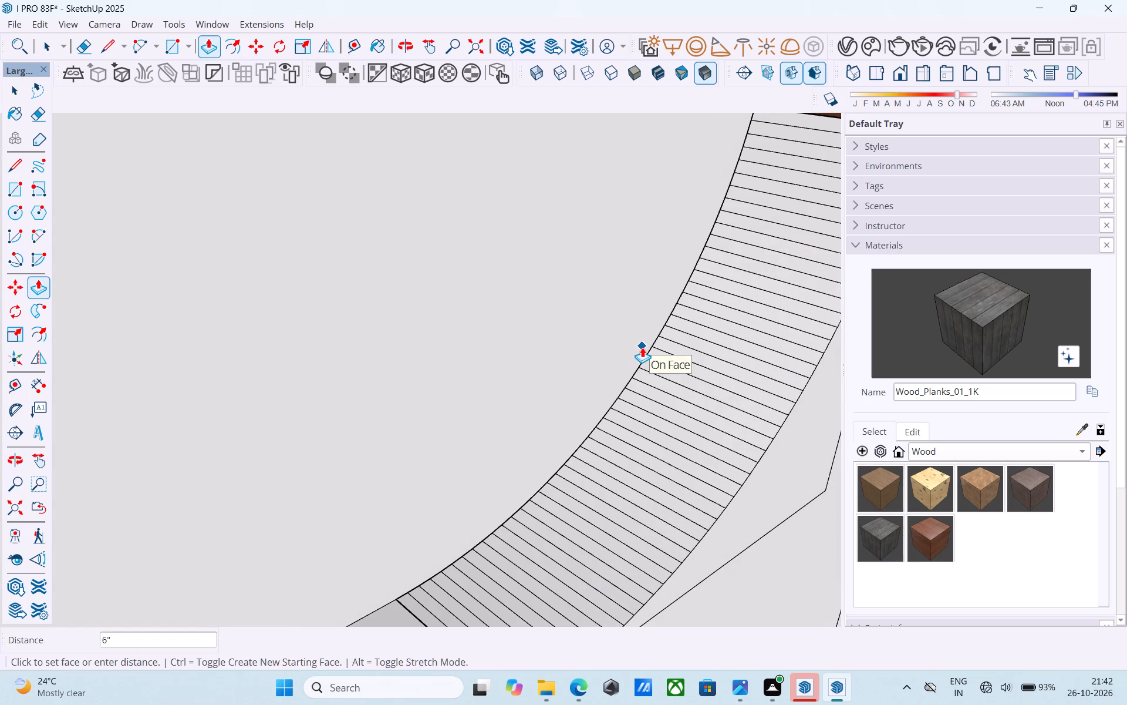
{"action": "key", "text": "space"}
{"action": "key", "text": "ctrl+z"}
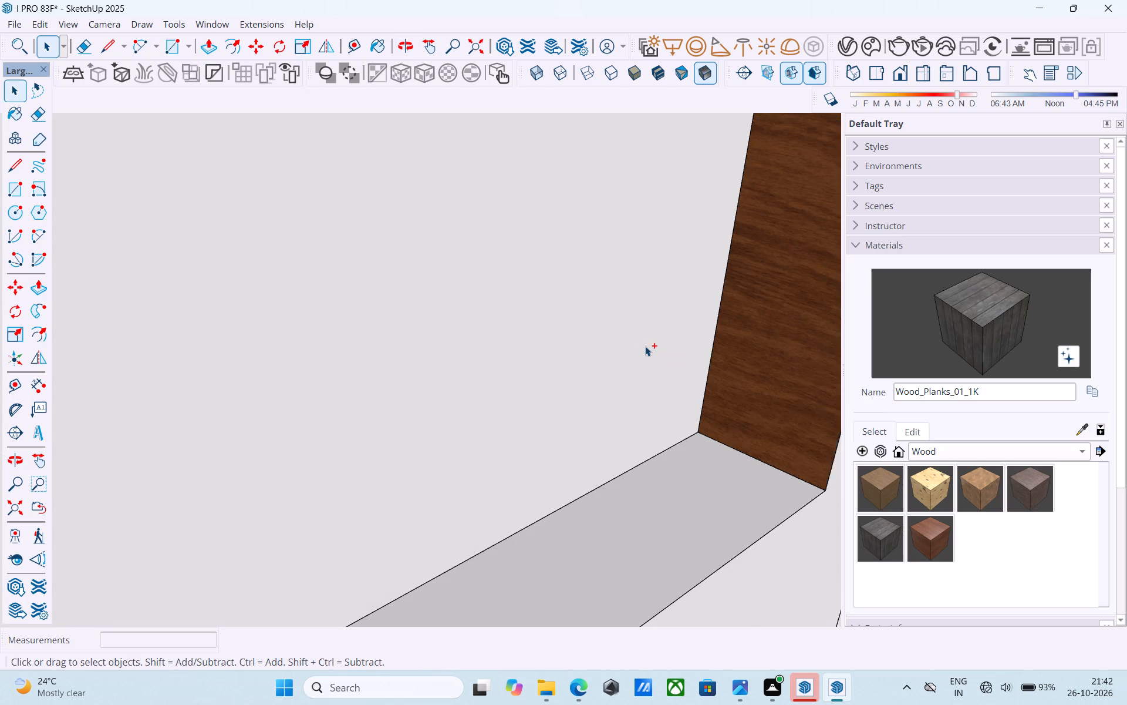
Draw a 100-segment two-point arc across the frame's inner bottom corner, spanning about 1' 11 1/16" between the edge endpoints.
{"action": "scroll", "coordinate": [646, 346], "scroll_direction": "down", "scroll_amount": 4}
{"action": "key", "text": "a"}
{"action": "scroll", "coordinate": [646, 346], "scroll_direction": "down", "scroll_amount": 4}
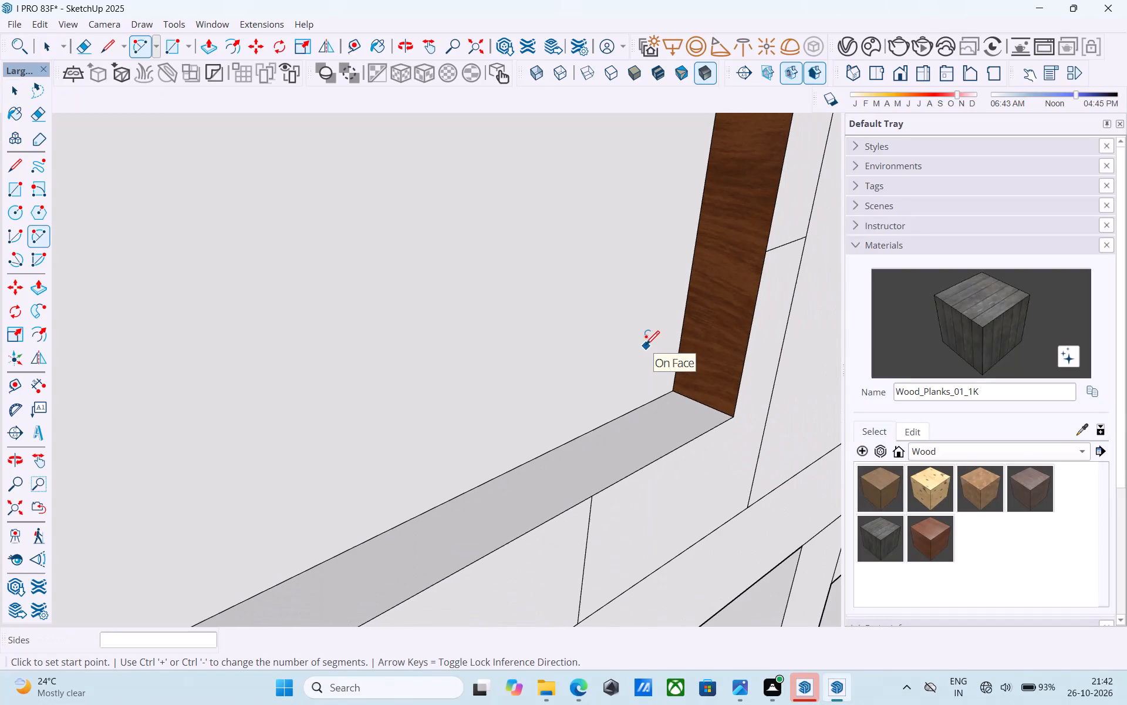
{"action": "type", "text": "100"}
{"action": "key", "text": "Return"}
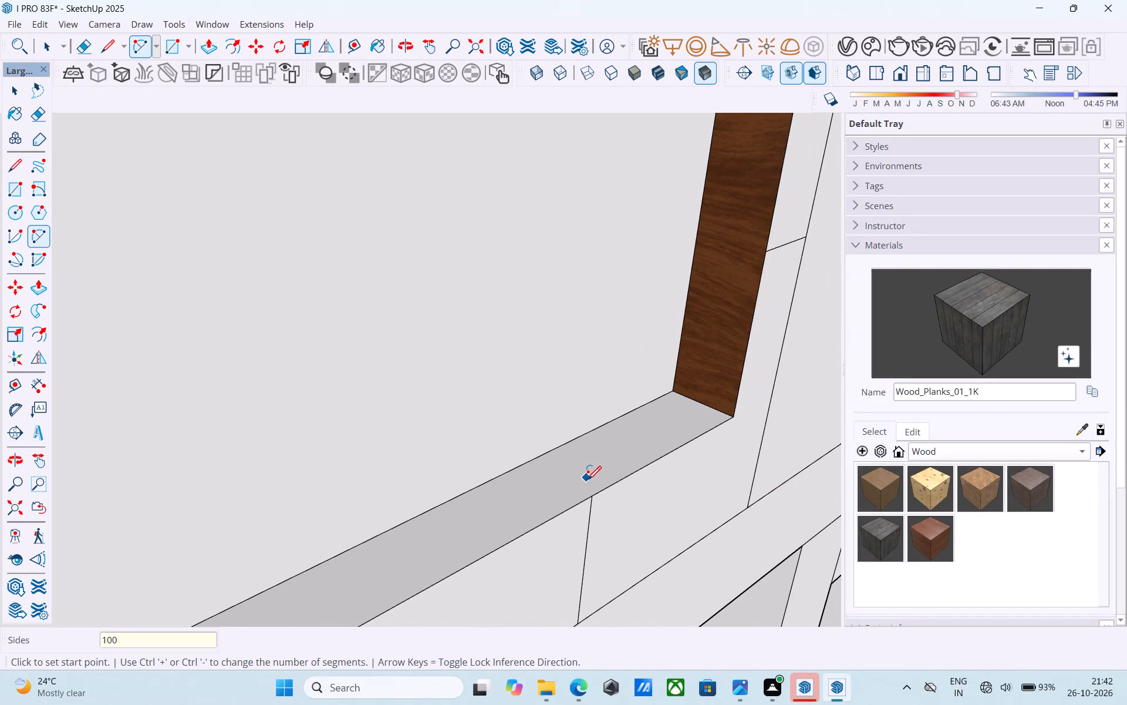
{"action": "left_click", "coordinate": [596, 495]}
{"action": "left_click", "coordinate": [764, 257]}
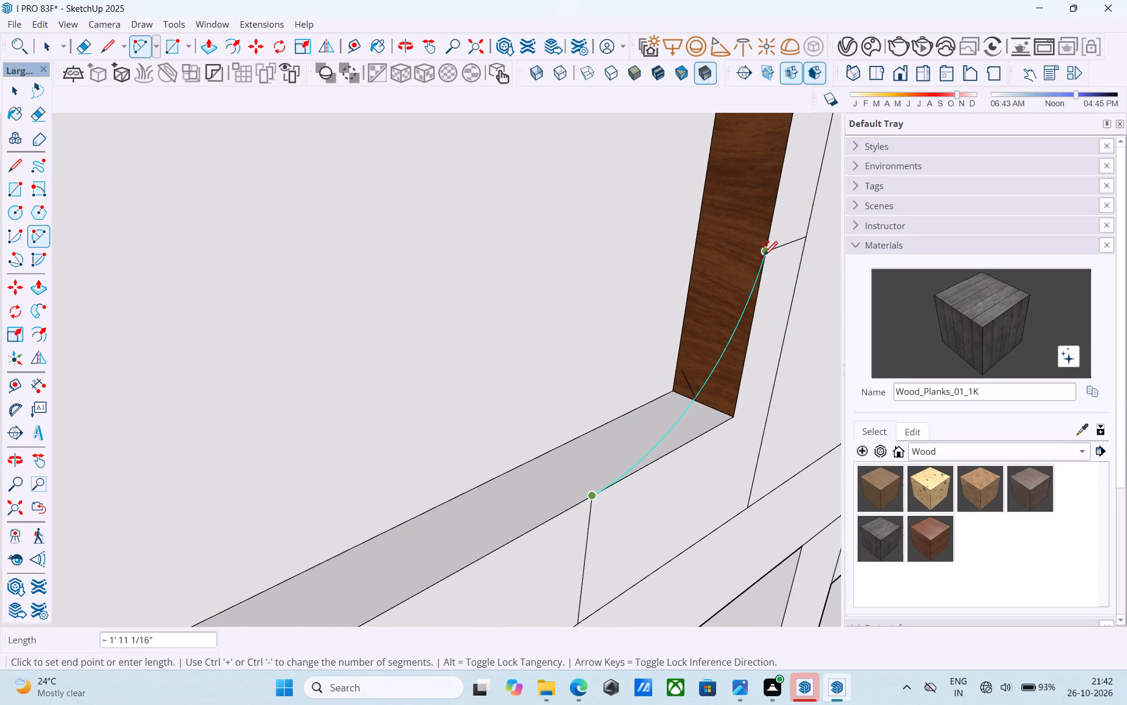
{"action": "left_click", "coordinate": [764, 257]}
Push/Pull the face along the new corner arc by 6" to form the rounded inner corner of the frame.
{"action": "middle_click_drag", "start_coordinate": [716, 363], "coordinate": [811, 375]}
{"action": "middle_click_drag", "start_coordinate": [814, 375], "coordinate": [825, 375]}
{"action": "scroll", "coordinate": [775, 338], "scroll_direction": "up", "scroll_amount": 1}
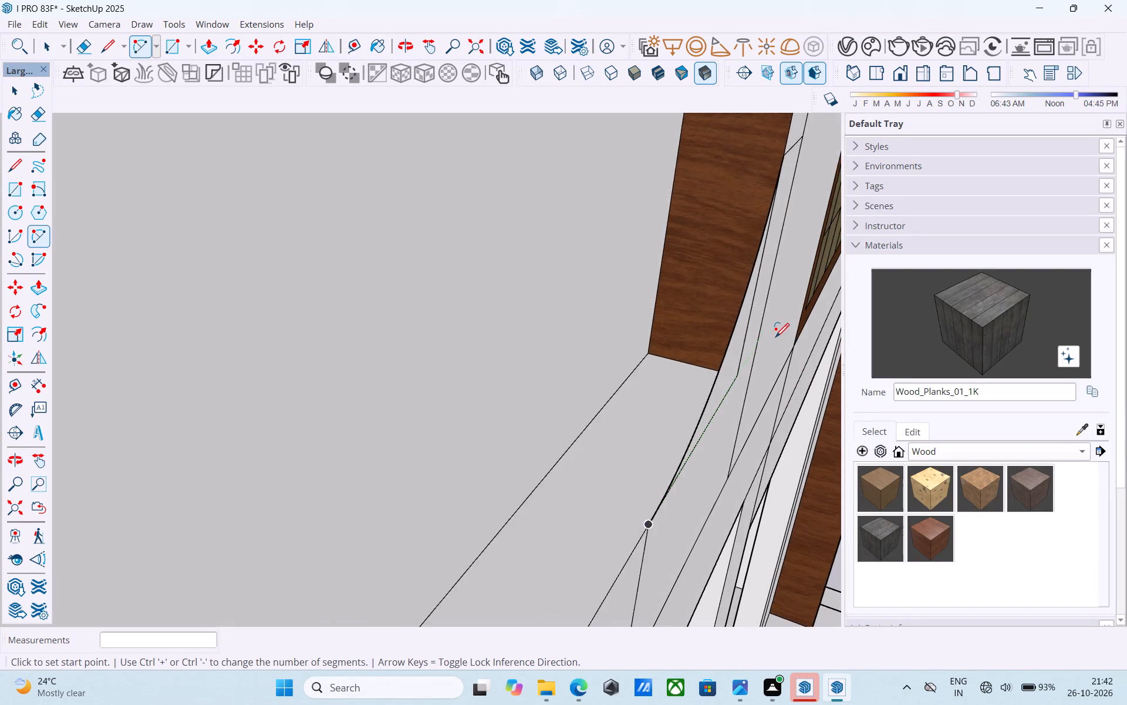
{"action": "scroll", "coordinate": [775, 338], "scroll_direction": "up", "scroll_amount": 8}
{"action": "middle_click_drag", "start_coordinate": [766, 340], "coordinate": [829, 337]}
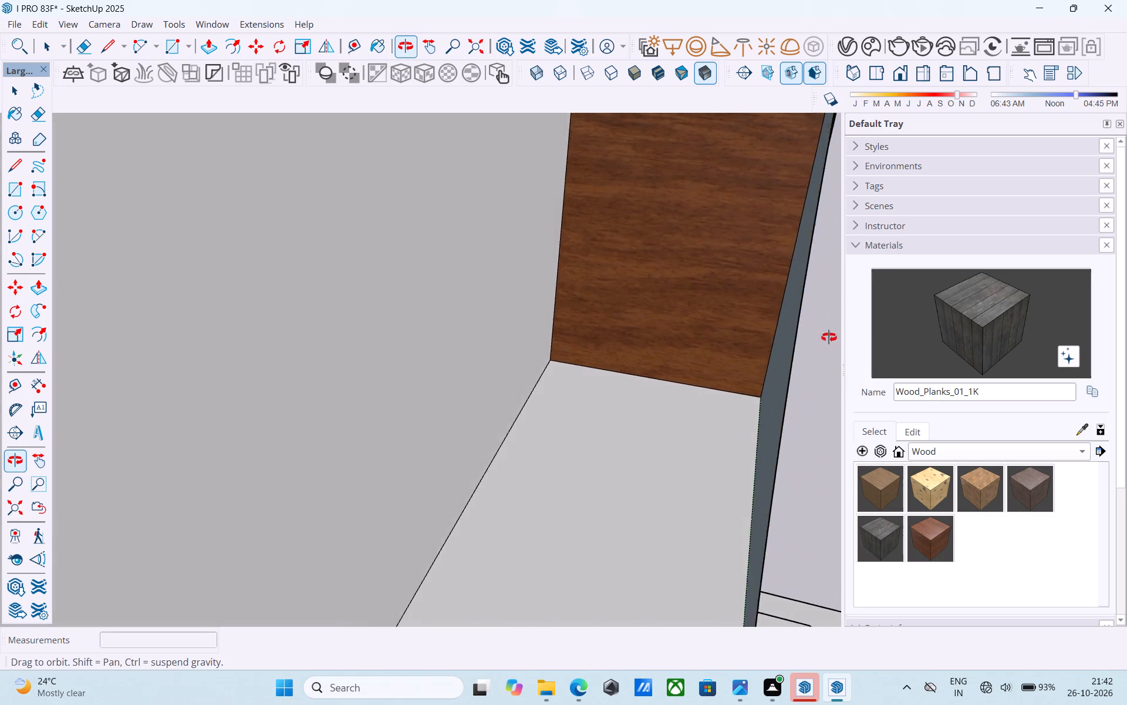
{"action": "middle_click_drag", "start_coordinate": [829, 337], "coordinate": [841, 334]}
{"action": "key", "text": "space"}
{"action": "left_click", "coordinate": [819, 340]}
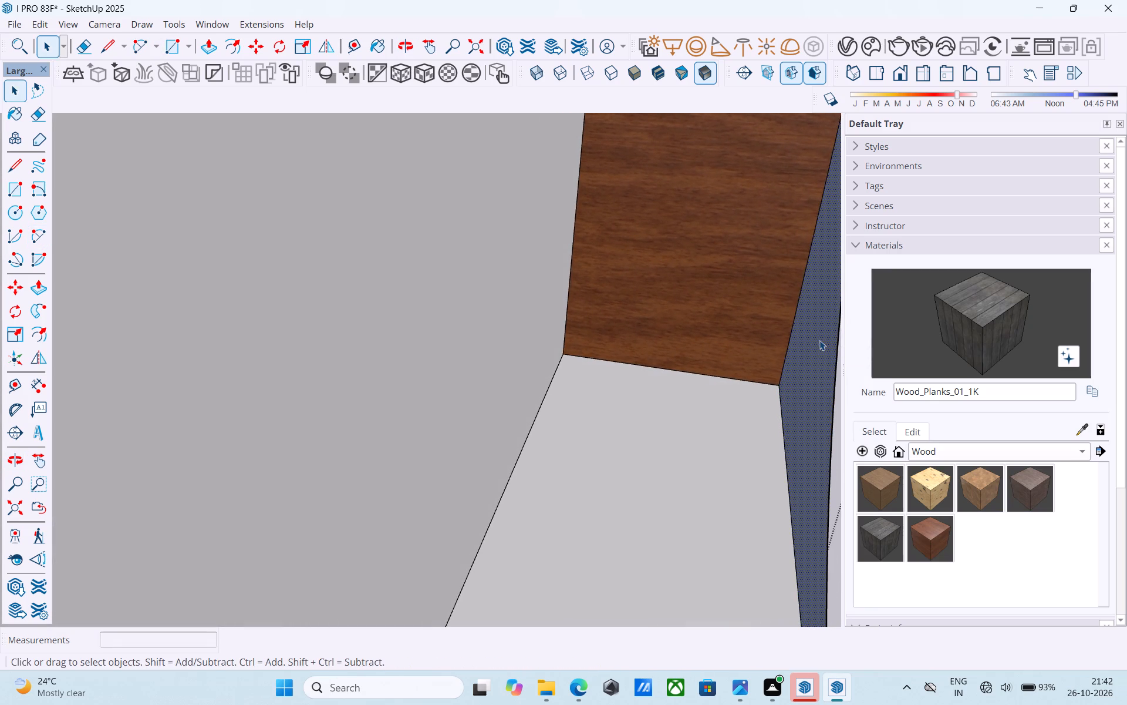
{"action": "key", "text": "p"}
{"action": "left_click", "coordinate": [819, 340]}
{"action": "left_click", "coordinate": [500, 309]}
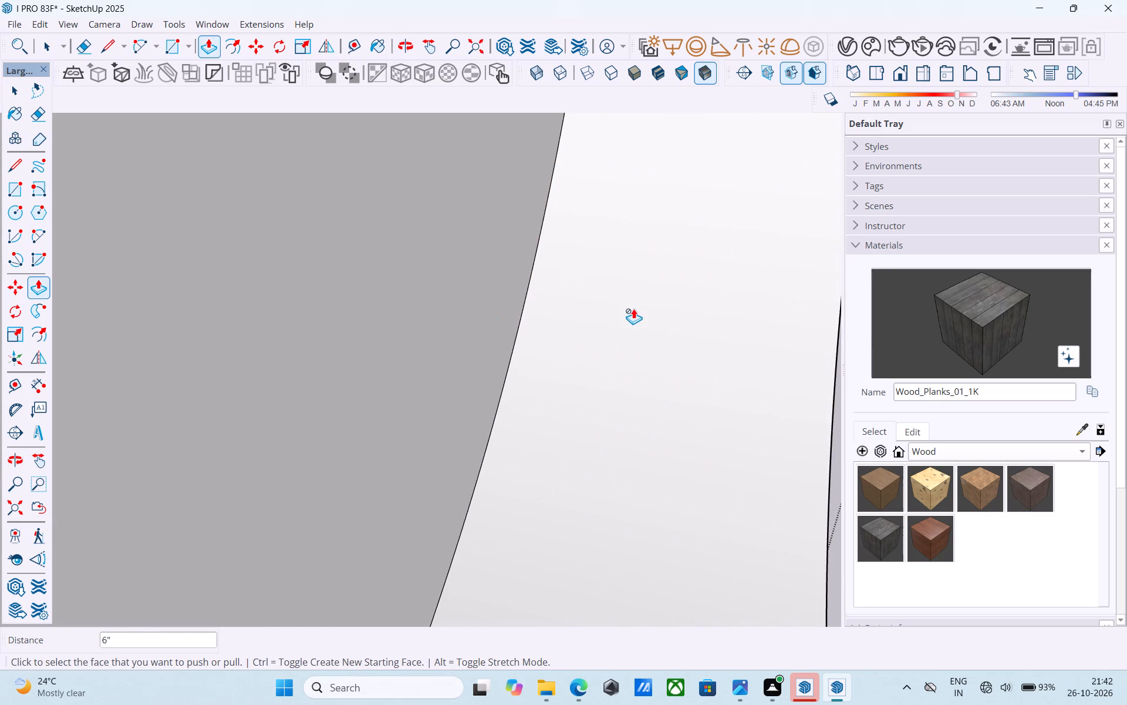
Erase the leftover corner and construction edges on the frame's front face around the rounded corner.
{"action": "middle_click_drag", "start_coordinate": [671, 316], "coordinate": [457, 309]}
{"action": "scroll", "coordinate": [606, 318], "scroll_direction": "down", "scroll_amount": 4}
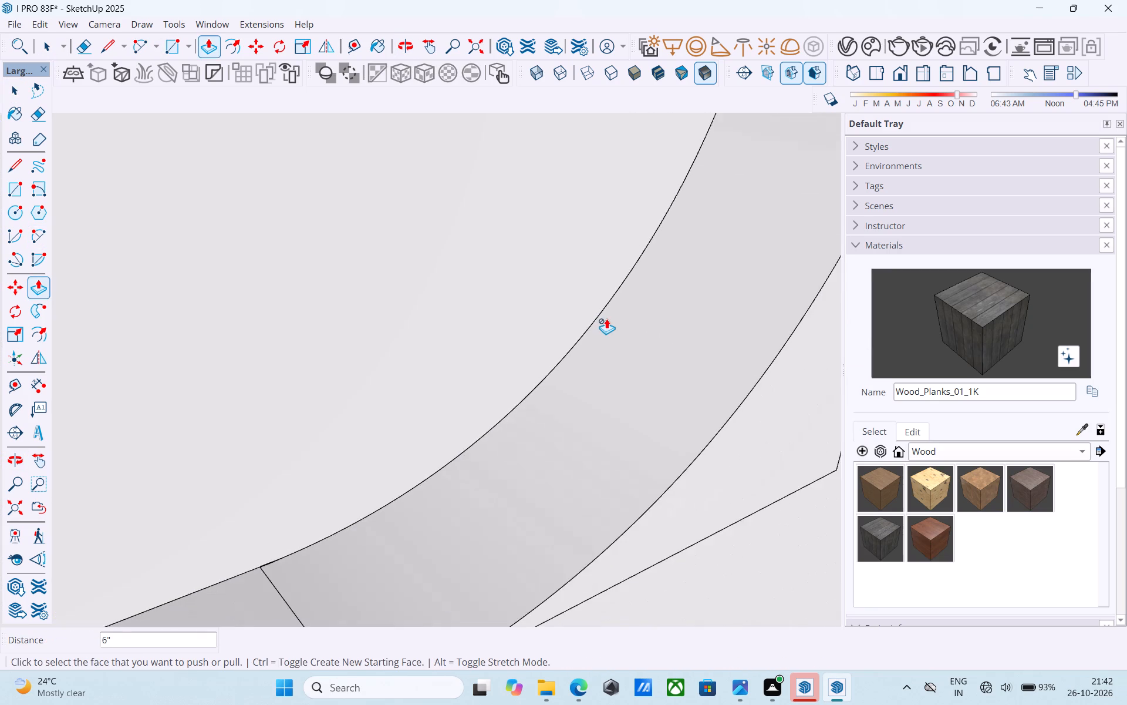
{"action": "scroll", "coordinate": [608, 319], "scroll_direction": "down", "scroll_amount": 17}
{"action": "middle_click_drag", "start_coordinate": [607, 341], "coordinate": [458, 310]}
{"action": "middle_click_drag", "start_coordinate": [545, 381], "coordinate": [463, 341]}
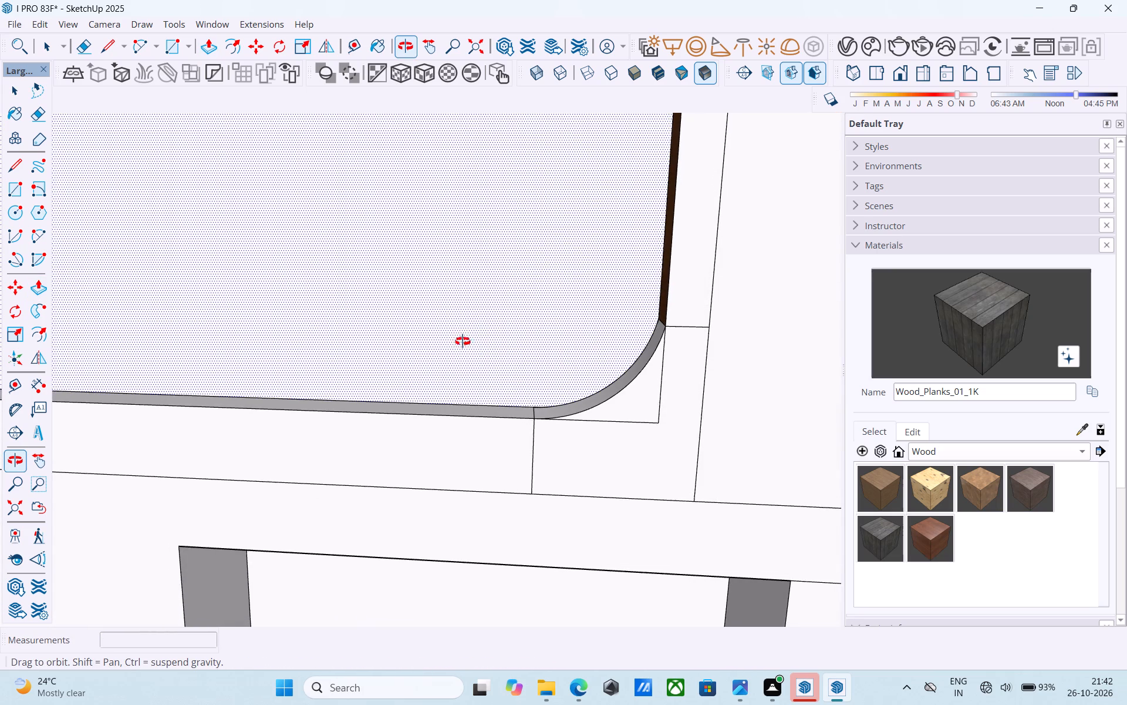
{"action": "middle_click_drag", "start_coordinate": [463, 341], "coordinate": [460, 298]}
{"action": "middle_click", "coordinate": [460, 297]}
{"action": "scroll", "coordinate": [600, 405], "scroll_direction": "up", "scroll_amount": 4}
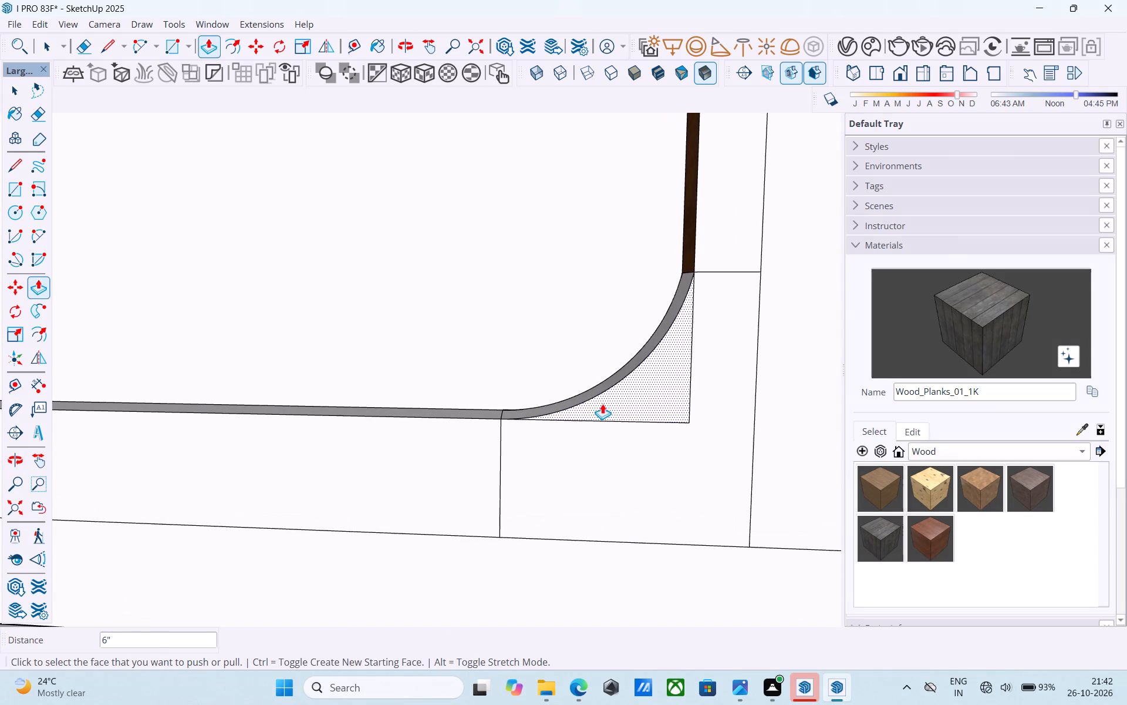
{"action": "scroll", "coordinate": [619, 417], "scroll_direction": "up", "scroll_amount": 1}
{"action": "key", "text": "e"}
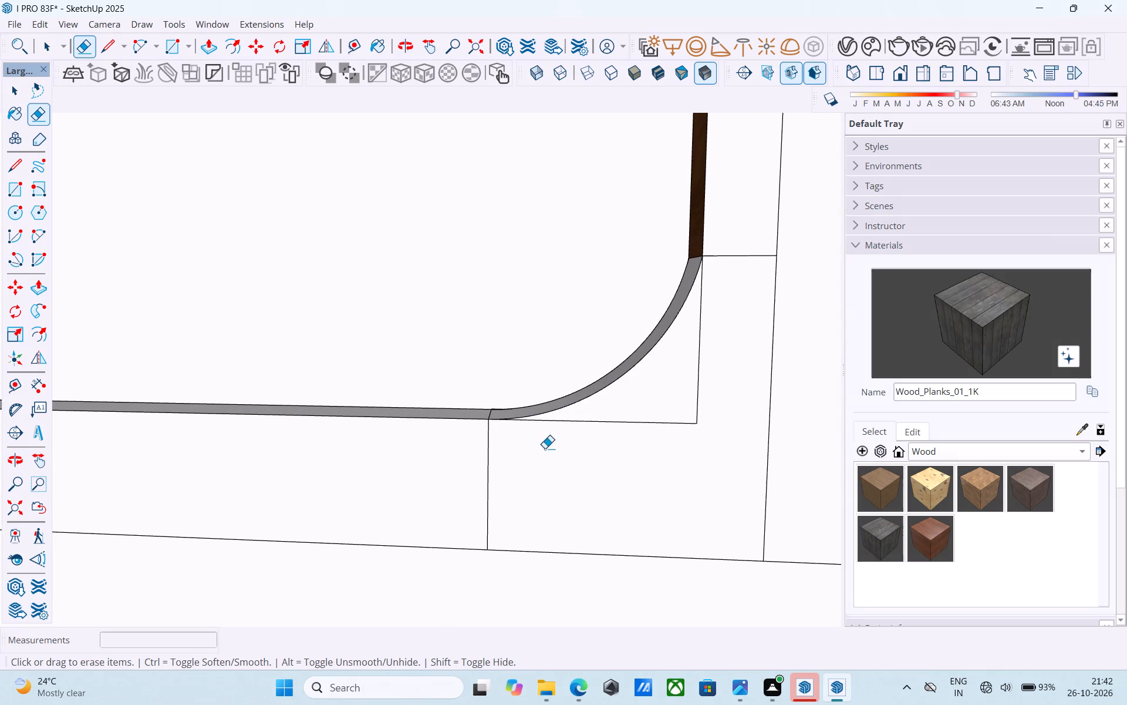
{"action": "left_click_drag", "start_coordinate": [549, 448], "coordinate": [473, 454]}
{"action": "left_click_drag", "start_coordinate": [575, 438], "coordinate": [618, 427]}
{"action": "left_click_drag", "start_coordinate": [704, 387], "coordinate": [663, 414]}
{"action": "left_click_drag", "start_coordinate": [686, 417], "coordinate": [619, 461]}
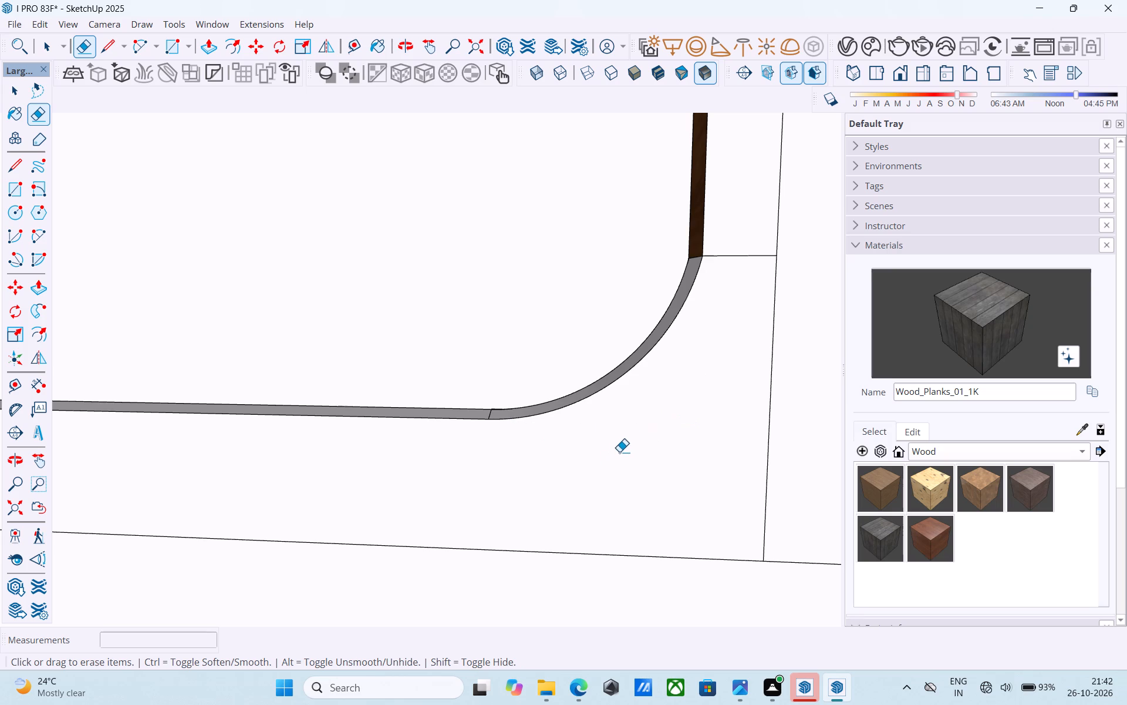
{"action": "left_click_drag", "start_coordinate": [733, 258], "coordinate": [729, 248]}
Paint the front face of the frame around the rounded corner with Wood_Veneer_15_1K.
{"action": "left_click", "coordinate": [949, 523]}
{"action": "left_click", "coordinate": [693, 455]}
Paint the frame's outer end face, bottom ledge and curved inner corner with Wood_Veneer_15_1K.
{"action": "scroll", "coordinate": [728, 466], "scroll_direction": "down", "scroll_amount": 11}
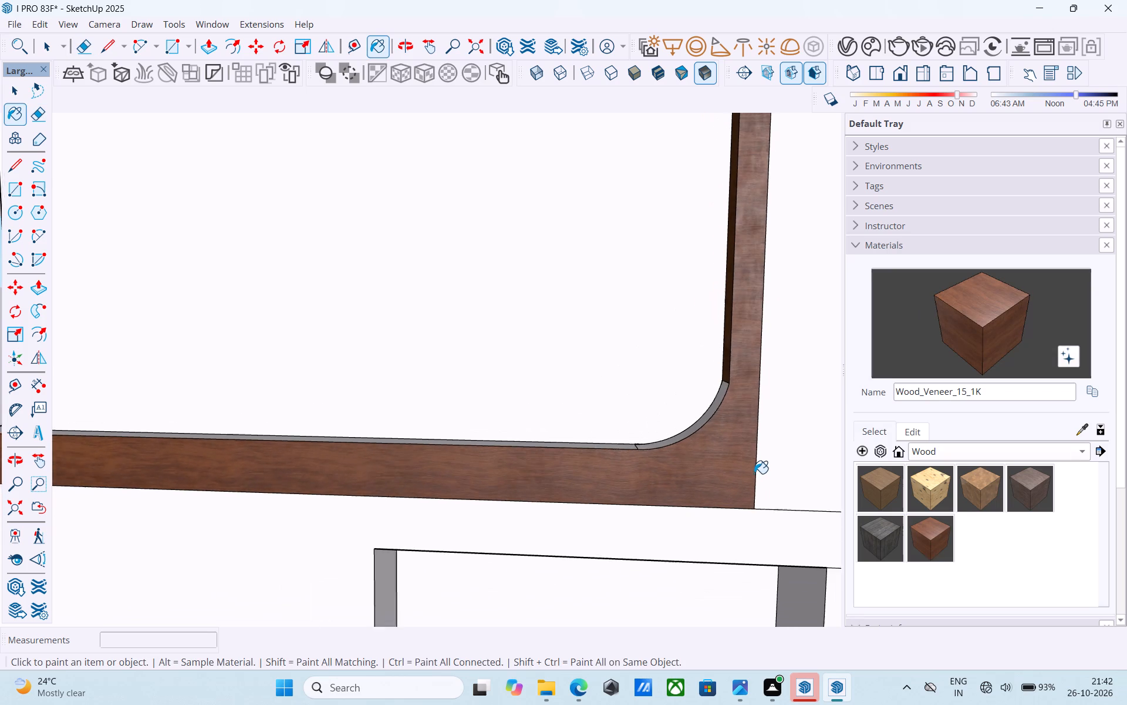
{"action": "scroll", "coordinate": [755, 472], "scroll_direction": "down", "scroll_amount": 5}
{"action": "middle_click_drag", "start_coordinate": [720, 465], "coordinate": [712, 526]}
{"action": "scroll", "coordinate": [680, 465], "scroll_direction": "down", "scroll_amount": 6}
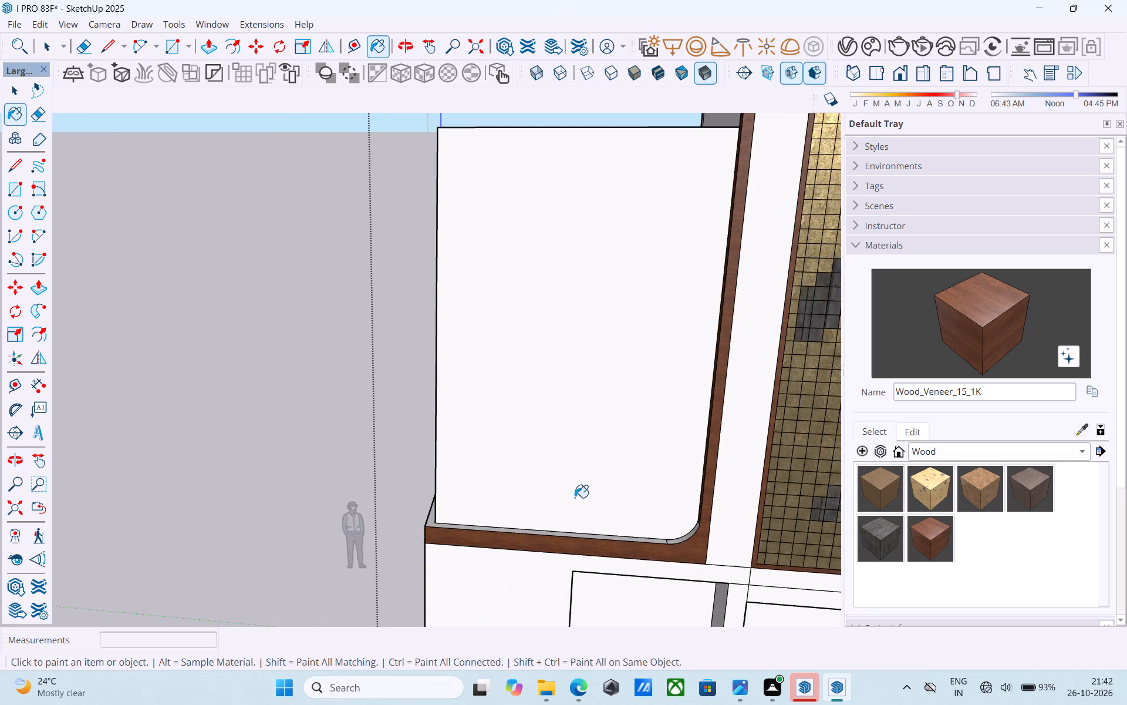
{"action": "middle_click_drag", "start_coordinate": [532, 501], "coordinate": [610, 523]}
{"action": "scroll", "coordinate": [578, 536], "scroll_direction": "up", "scroll_amount": 13}
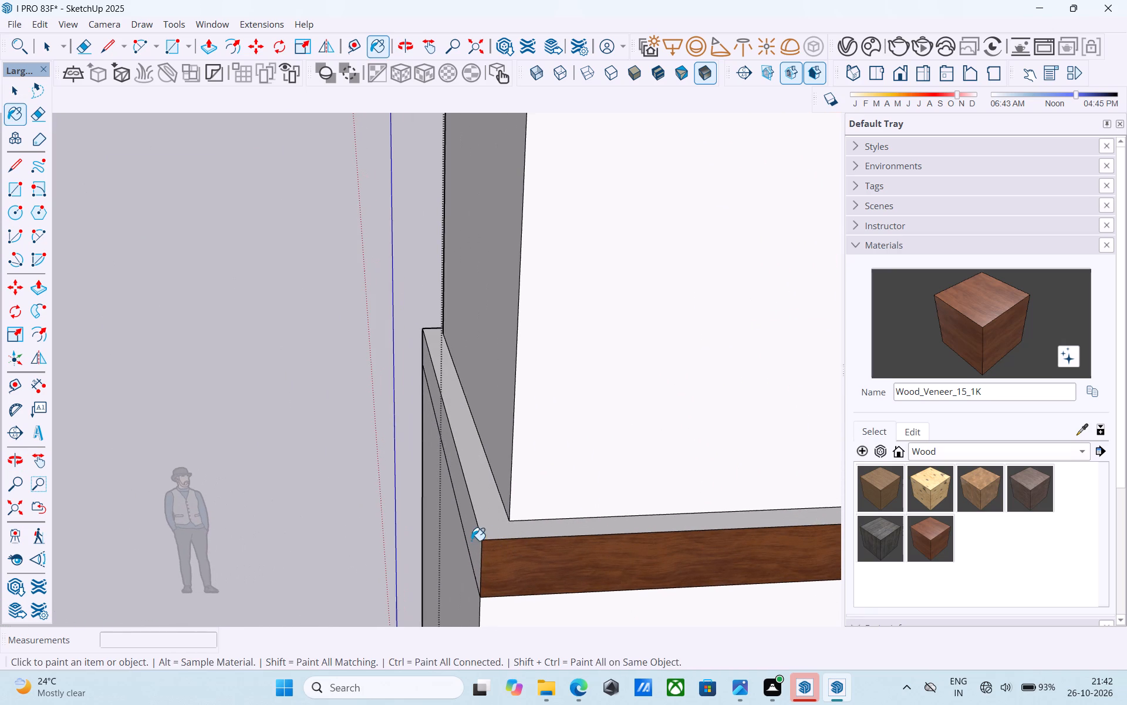
{"action": "left_click", "coordinate": [471, 540]}
{"action": "left_click", "coordinate": [500, 526]}
{"action": "scroll", "coordinate": [489, 536], "scroll_direction": "down", "scroll_amount": 6}
{"action": "scroll", "coordinate": [414, 518], "scroll_direction": "down", "scroll_amount": 6}
{"action": "scroll", "coordinate": [712, 501], "scroll_direction": "up", "scroll_amount": 7}
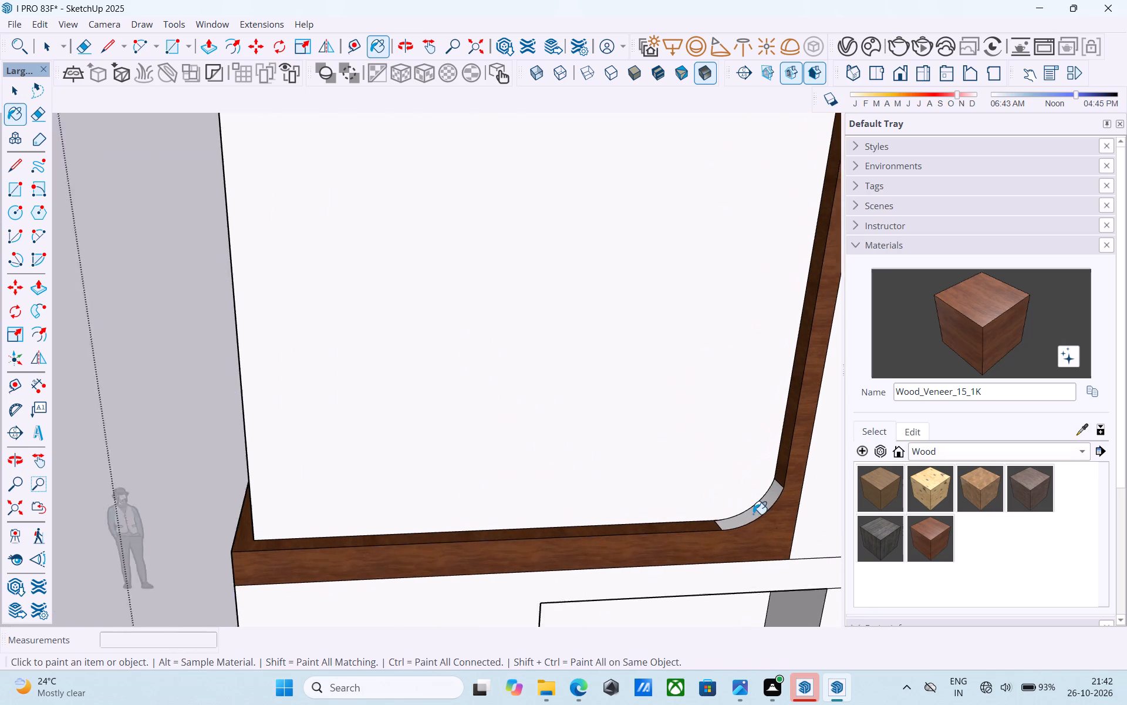
{"action": "scroll", "coordinate": [753, 514], "scroll_direction": "up", "scroll_amount": 1}
{"action": "left_click", "coordinate": [742, 523]}
Hide the seam edge between the frame's bottom ledge and the curved inner corner.
{"action": "middle_click_drag", "start_coordinate": [721, 457], "coordinate": [736, 553]}
{"action": "scroll", "coordinate": [737, 550], "scroll_direction": "up", "scroll_amount": 7}
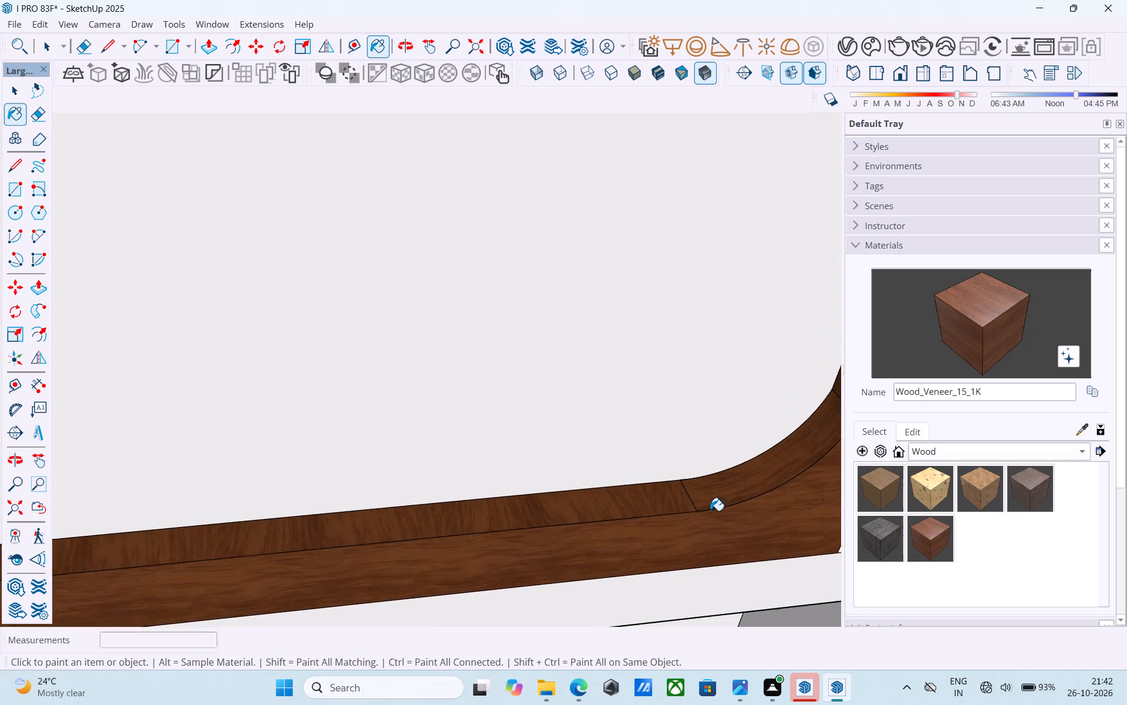
{"action": "scroll", "coordinate": [710, 511], "scroll_direction": "up", "scroll_amount": 4}
{"action": "key", "text": "space"}
{"action": "left_click", "coordinate": [688, 506]}
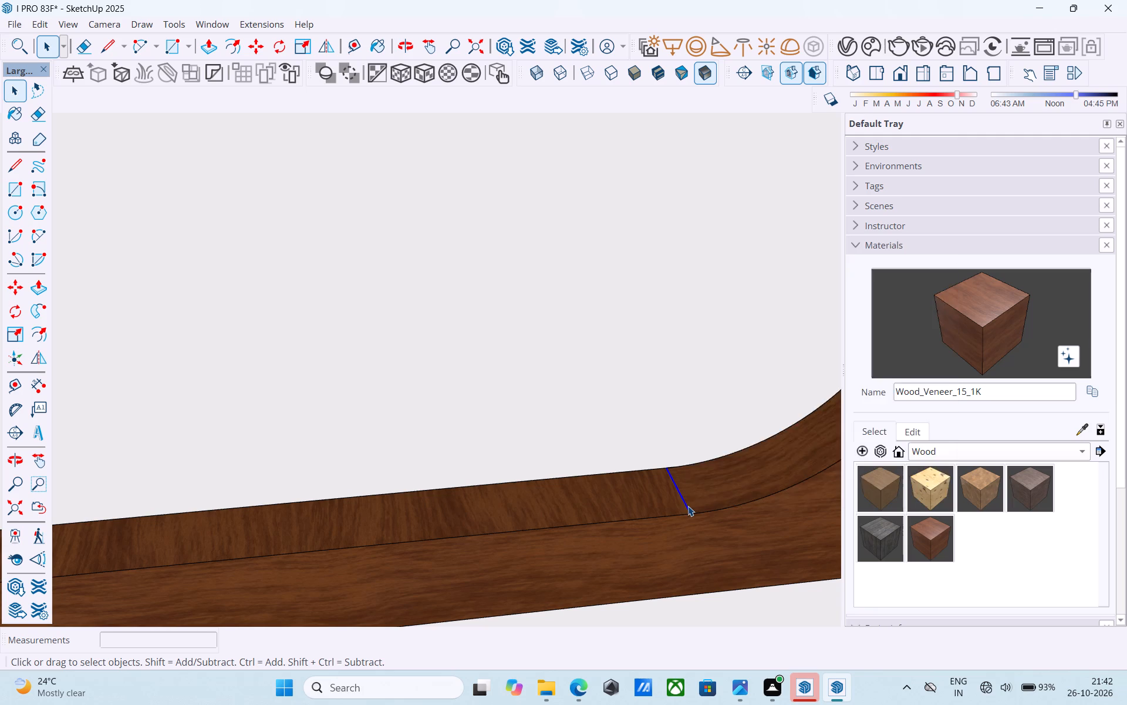
{"action": "right_click", "coordinate": [688, 506]}
{"action": "left_click", "coordinate": [780, 294]}
Hide the seam edge between the curved inner corner and the frame's vertical inner face.
{"action": "scroll", "coordinate": [545, 506], "scroll_direction": "down", "scroll_amount": 5}
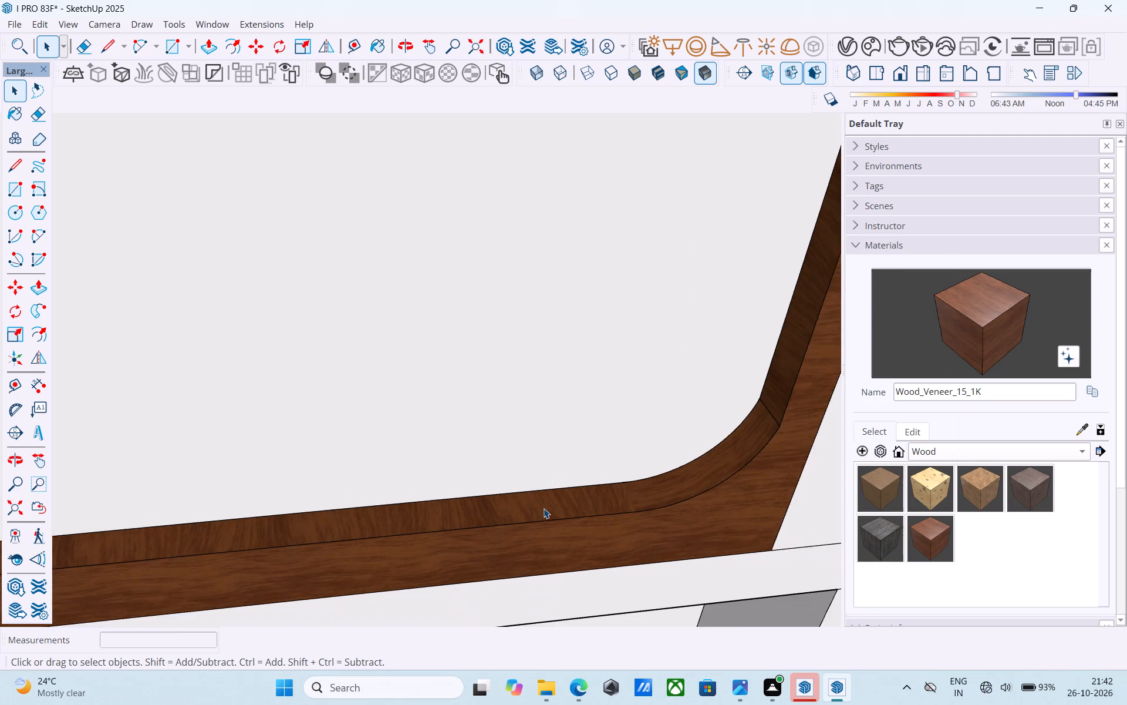
{"action": "scroll", "coordinate": [545, 507], "scroll_direction": "down", "scroll_amount": 1}
{"action": "middle_click_drag", "start_coordinate": [545, 507], "coordinate": [576, 471]}
{"action": "scroll", "coordinate": [738, 379], "scroll_direction": "up", "scroll_amount": 5}
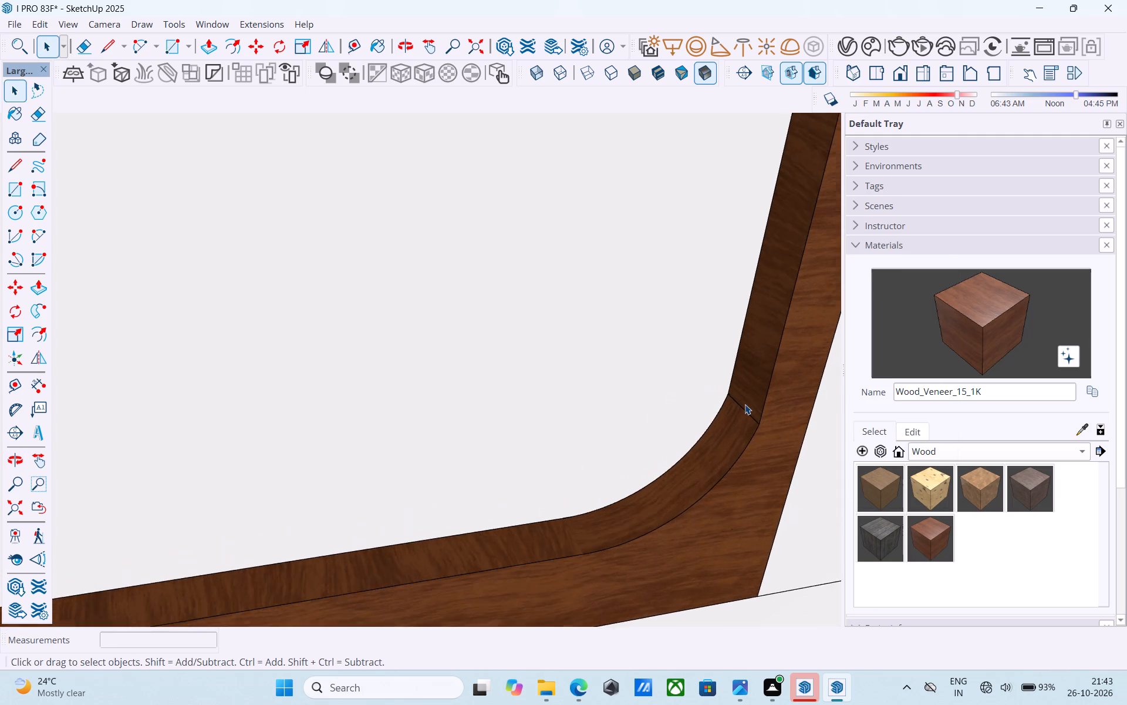
{"action": "scroll", "coordinate": [745, 404], "scroll_direction": "up", "scroll_amount": 2}
{"action": "left_click", "coordinate": [745, 413]}
{"action": "right_click", "coordinate": [745, 413]}
{"action": "left_click", "coordinate": [775, 467]}
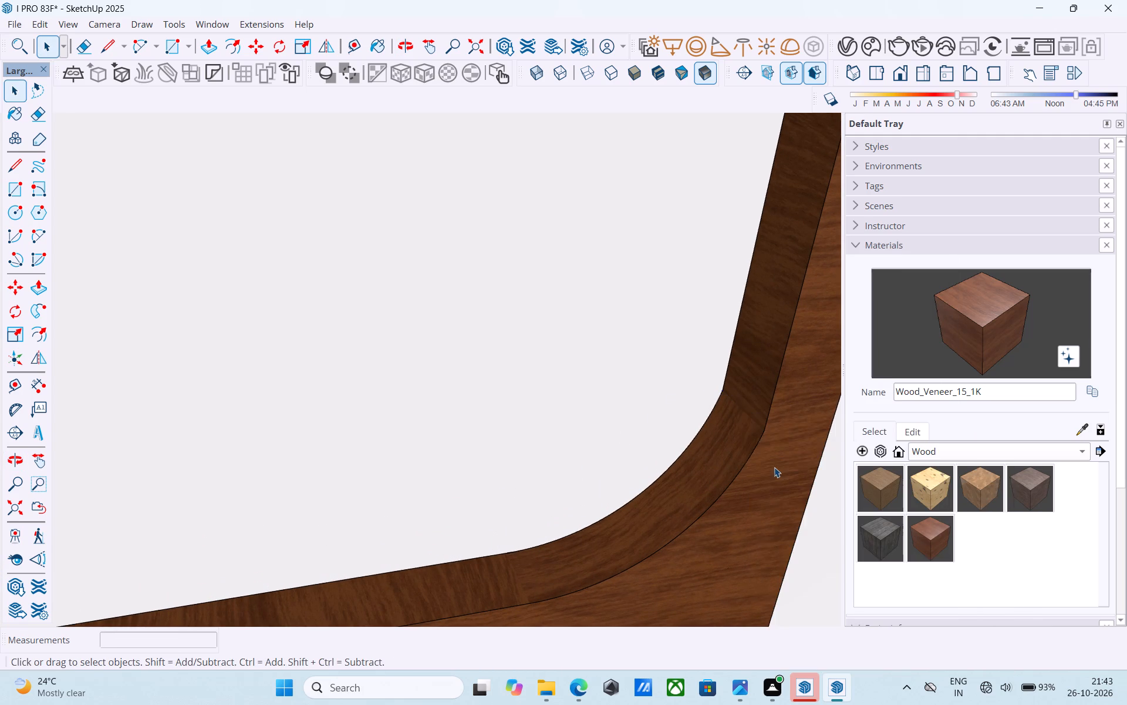
Examine the whole unit and its lower openings from several angles.
{"action": "scroll", "coordinate": [773, 471], "scroll_direction": "down", "scroll_amount": 10}
{"action": "middle_click_drag", "start_coordinate": [754, 493], "coordinate": [679, 408]}
{"action": "scroll", "coordinate": [662, 405], "scroll_direction": "down", "scroll_amount": 9}
{"action": "middle_click_drag", "start_coordinate": [649, 416], "coordinate": [603, 390]}
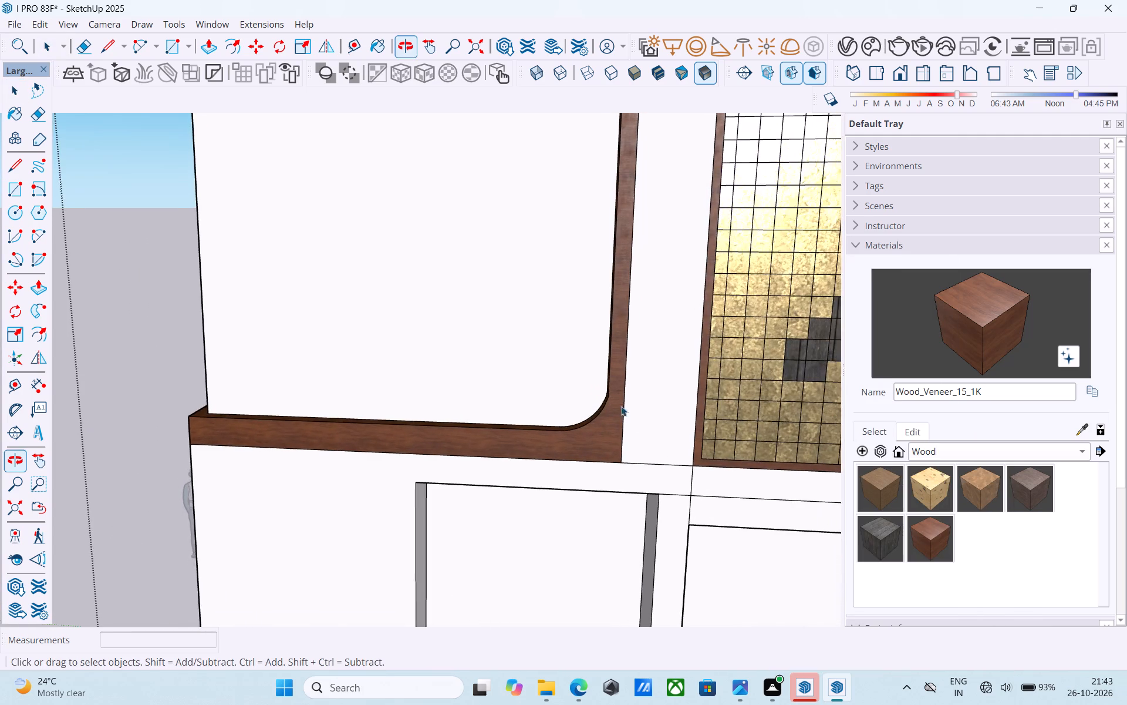
{"action": "scroll", "coordinate": [669, 461], "scroll_direction": "down", "scroll_amount": 9}
{"action": "middle_click_drag", "start_coordinate": [699, 501], "coordinate": [683, 488]}
{"action": "scroll", "coordinate": [669, 499], "scroll_direction": "down", "scroll_amount": 5}
{"action": "scroll", "coordinate": [664, 506], "scroll_direction": "up", "scroll_amount": 1}
{"action": "scroll", "coordinate": [654, 495], "scroll_direction": "down", "scroll_amount": 5}
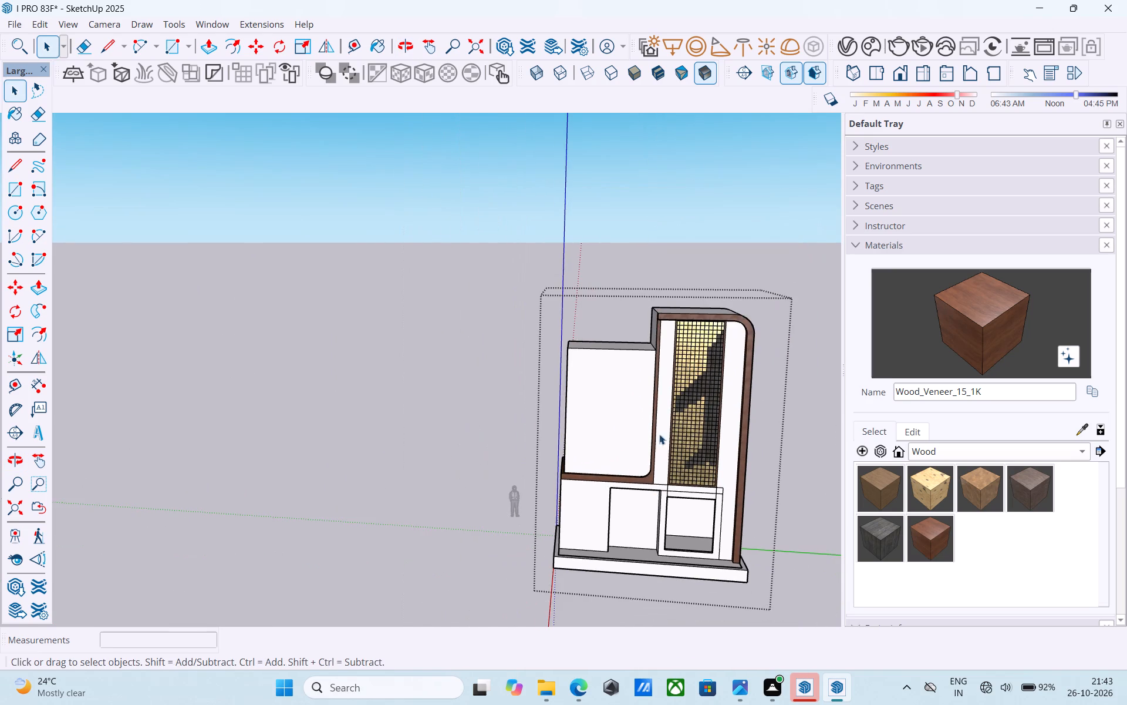
{"action": "scroll", "coordinate": [691, 337], "scroll_direction": "up", "scroll_amount": 4}
{"action": "scroll", "coordinate": [693, 337], "scroll_direction": "down", "scroll_amount": 4}
{"action": "middle_click_drag", "start_coordinate": [713, 379], "coordinate": [630, 314]}
{"action": "middle_click_drag", "start_coordinate": [708, 389], "coordinate": [728, 368]}
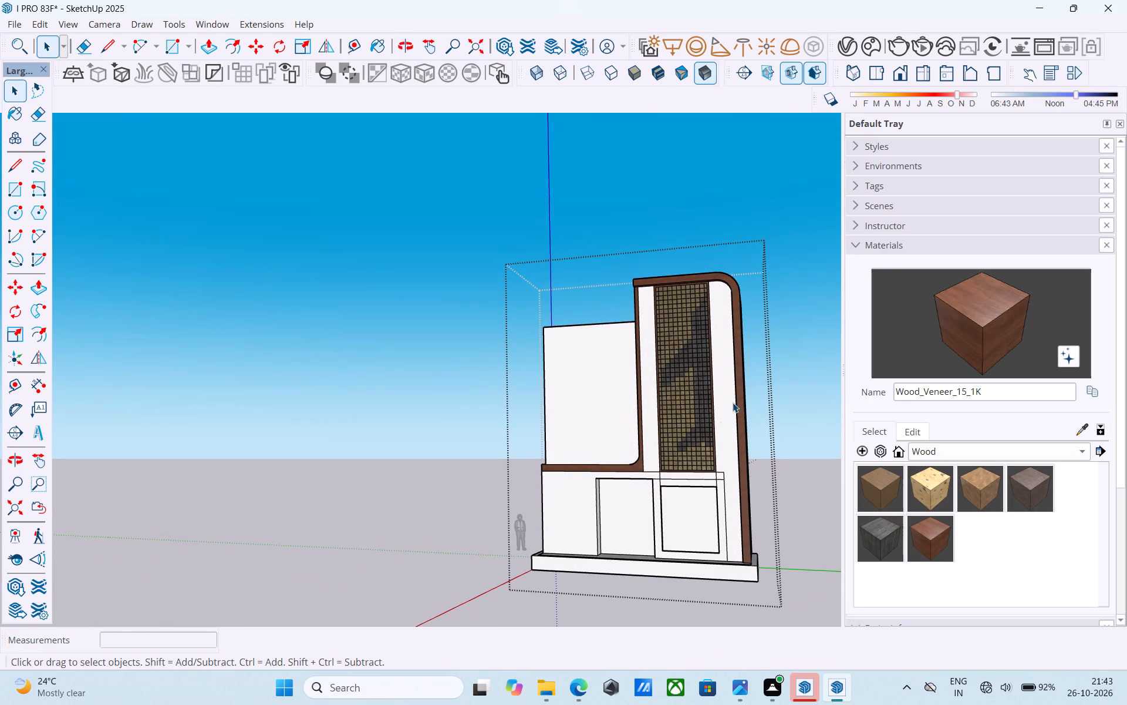
{"action": "middle_click_drag", "start_coordinate": [707, 434], "coordinate": [735, 492]}
{"action": "scroll", "coordinate": [727, 512], "scroll_direction": "up", "scroll_amount": 6}
{"action": "scroll", "coordinate": [686, 482], "scroll_direction": "up", "scroll_amount": 5}
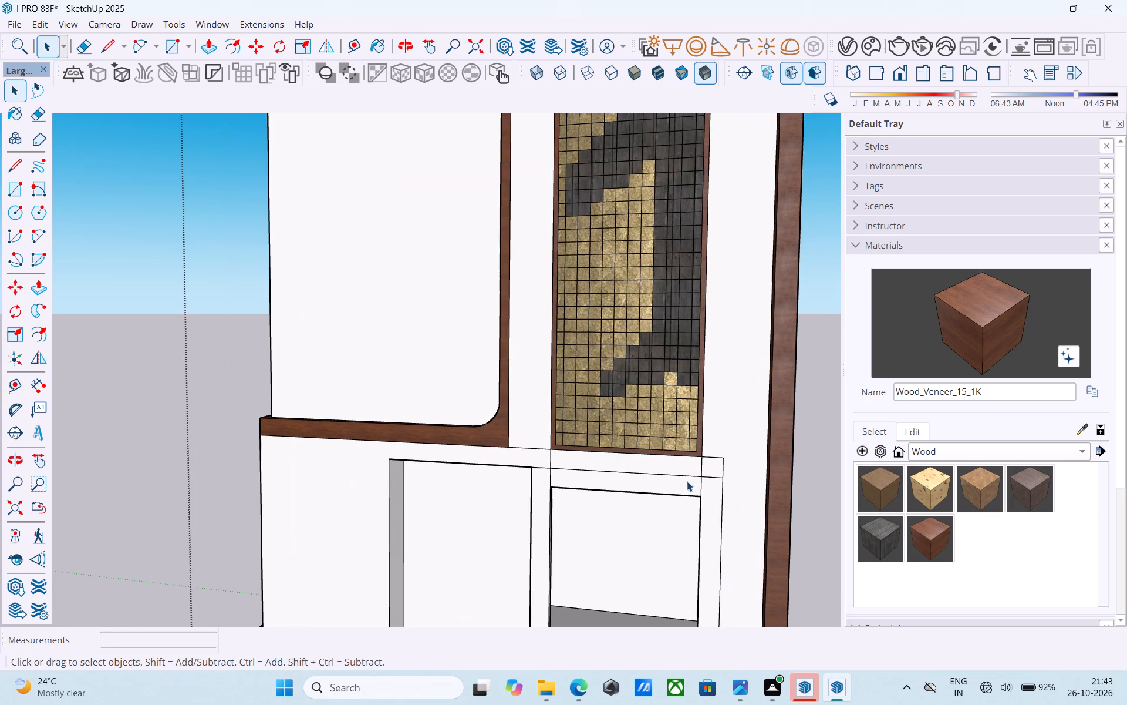
{"action": "middle_click_drag", "start_coordinate": [569, 464], "coordinate": [624, 445]}
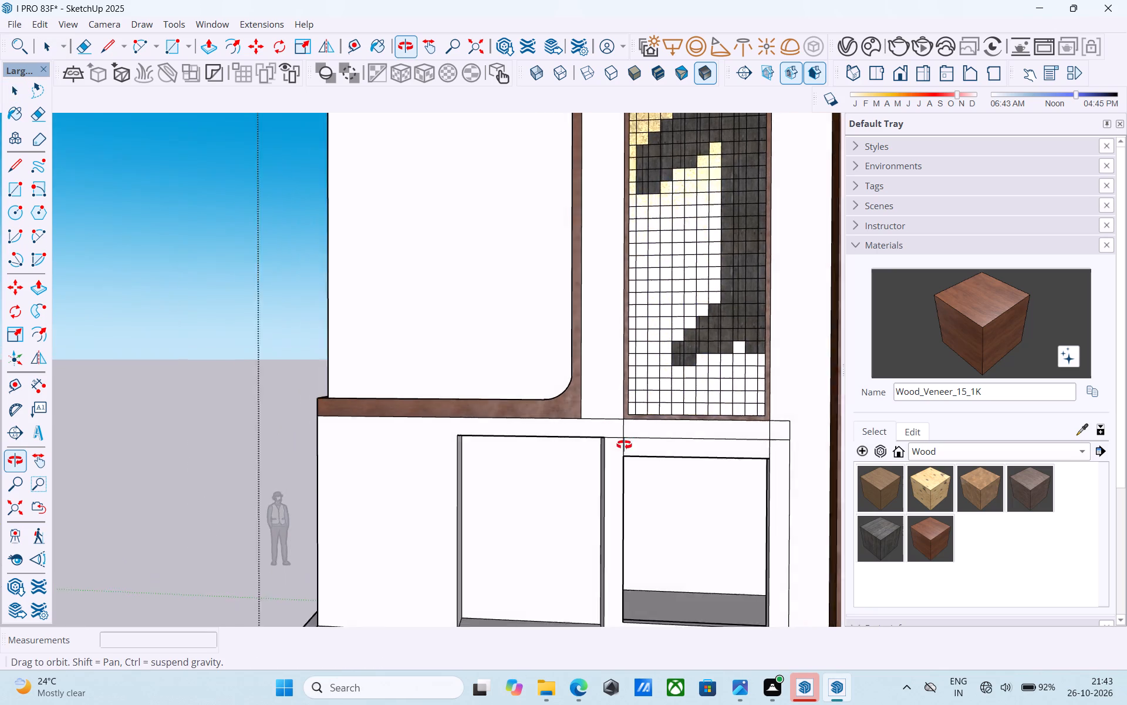
{"action": "middle_click_drag", "start_coordinate": [624, 445], "coordinate": [781, 445]}
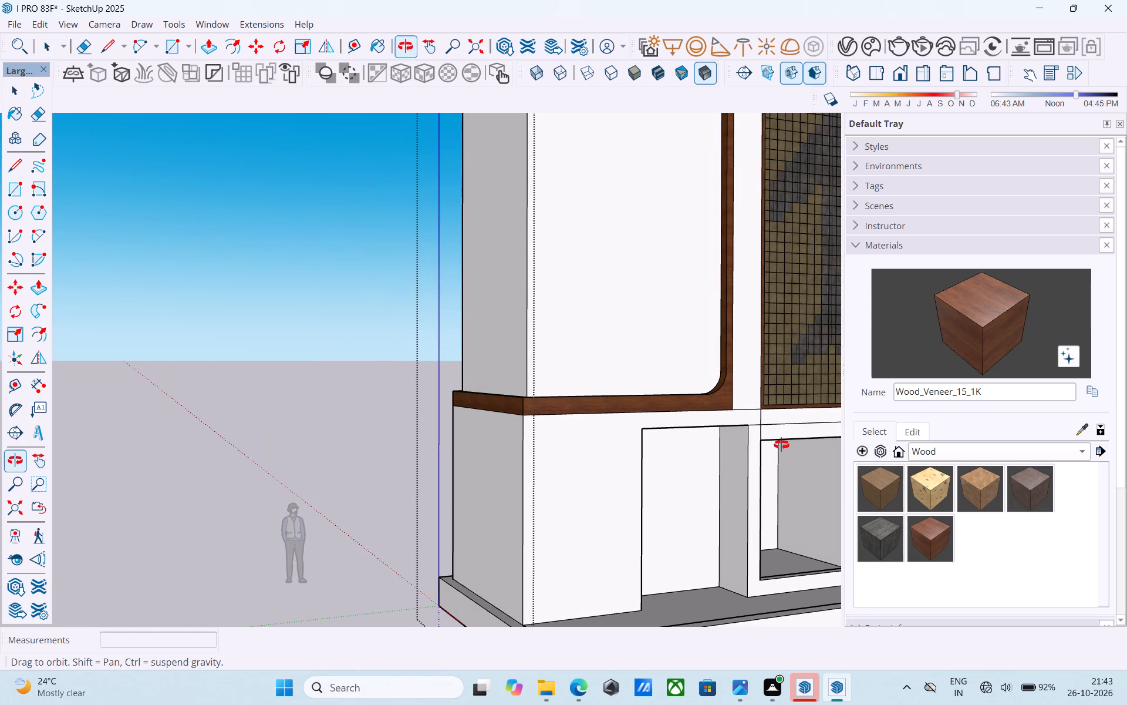
{"action": "middle_click_drag", "start_coordinate": [781, 445], "coordinate": [683, 455]}
{"action": "scroll", "coordinate": [662, 450], "scroll_direction": "down", "scroll_amount": 4}
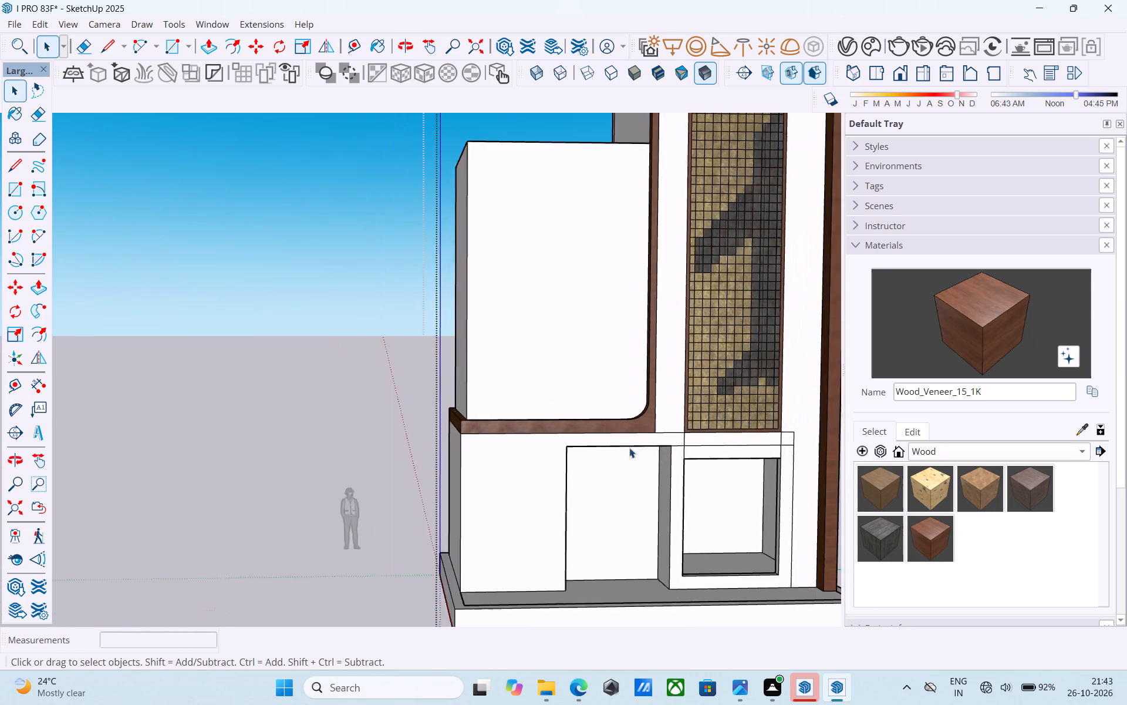
Place a vertical guide 6" from the inner back edge of the side wall in the lower opening below the wood frame.
{"action": "middle_click_drag", "start_coordinate": [629, 501], "coordinate": [633, 549]}
{"action": "scroll", "coordinate": [650, 554], "scroll_direction": "up", "scroll_amount": 6}
{"action": "middle_click_drag", "start_coordinate": [655, 541], "coordinate": [669, 540]}
{"action": "scroll", "coordinate": [670, 540], "scroll_direction": "up", "scroll_amount": 2}
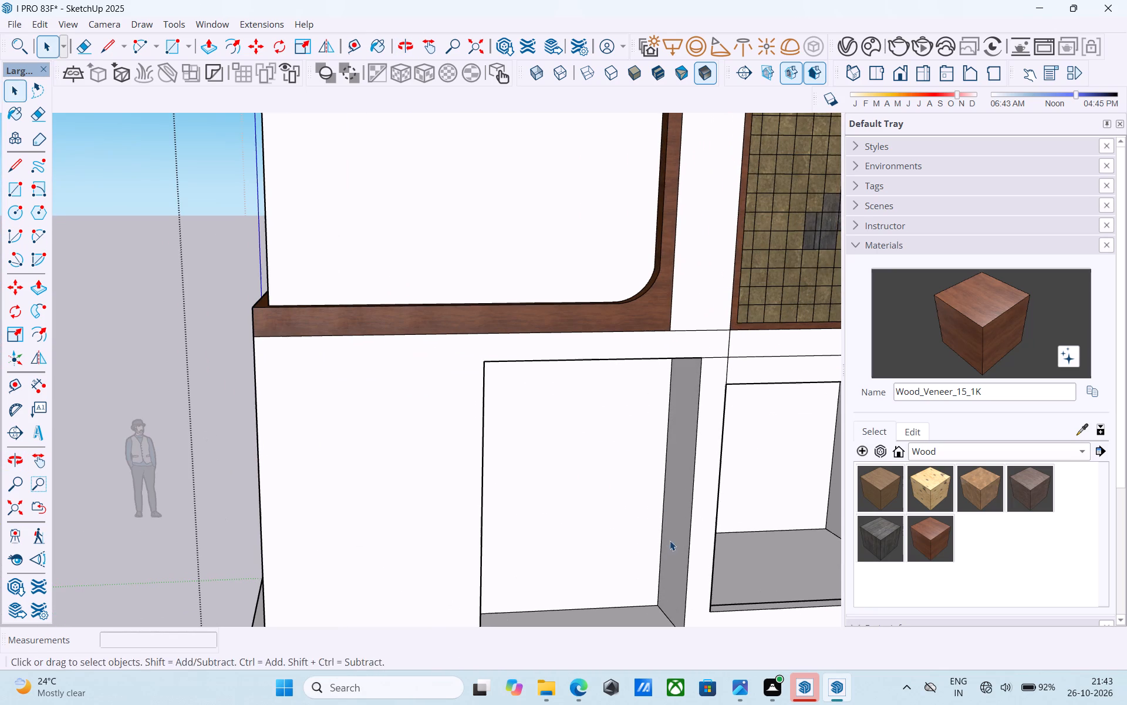
{"action": "key", "text": "t"}
{"action": "left_click", "coordinate": [662, 518]}
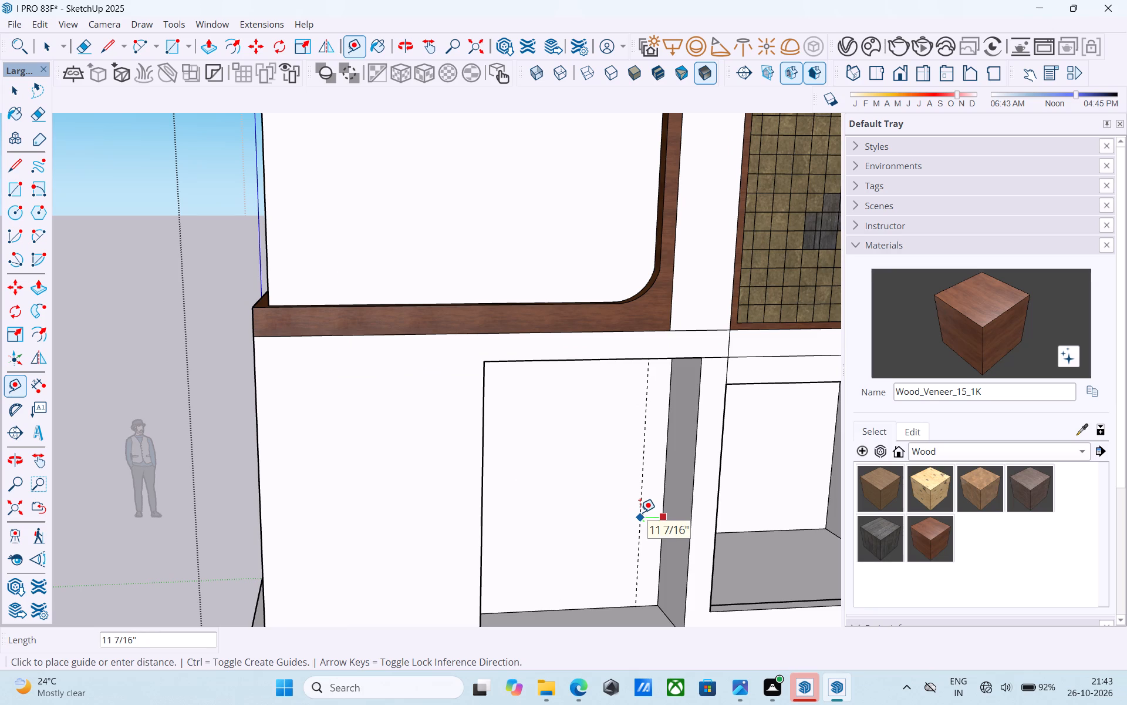
{"action": "key", "text": "6"}
{"action": "key", "text": "shift+quotedbl"}
{"action": "key", "text": "Return"}
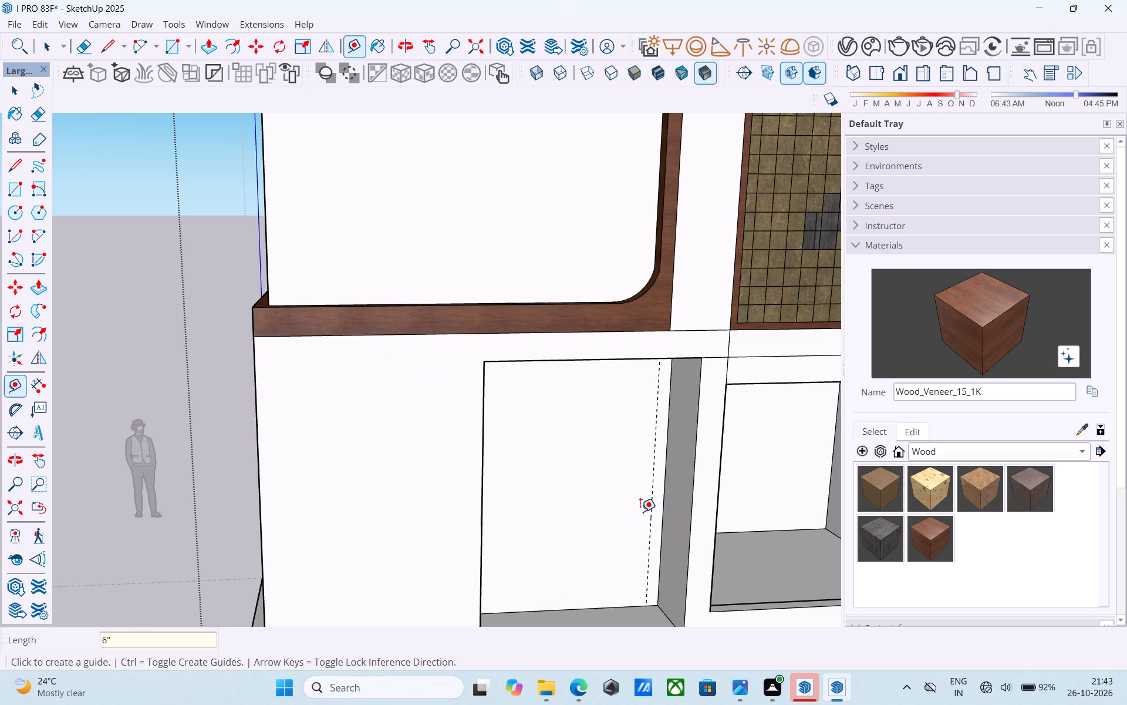
Draw a 5' by 8' door rectangle on the recessed back wall, starting from the base of the vertical guide.
{"action": "key", "text": "r"}
{"action": "left_click", "coordinate": [647, 603]}
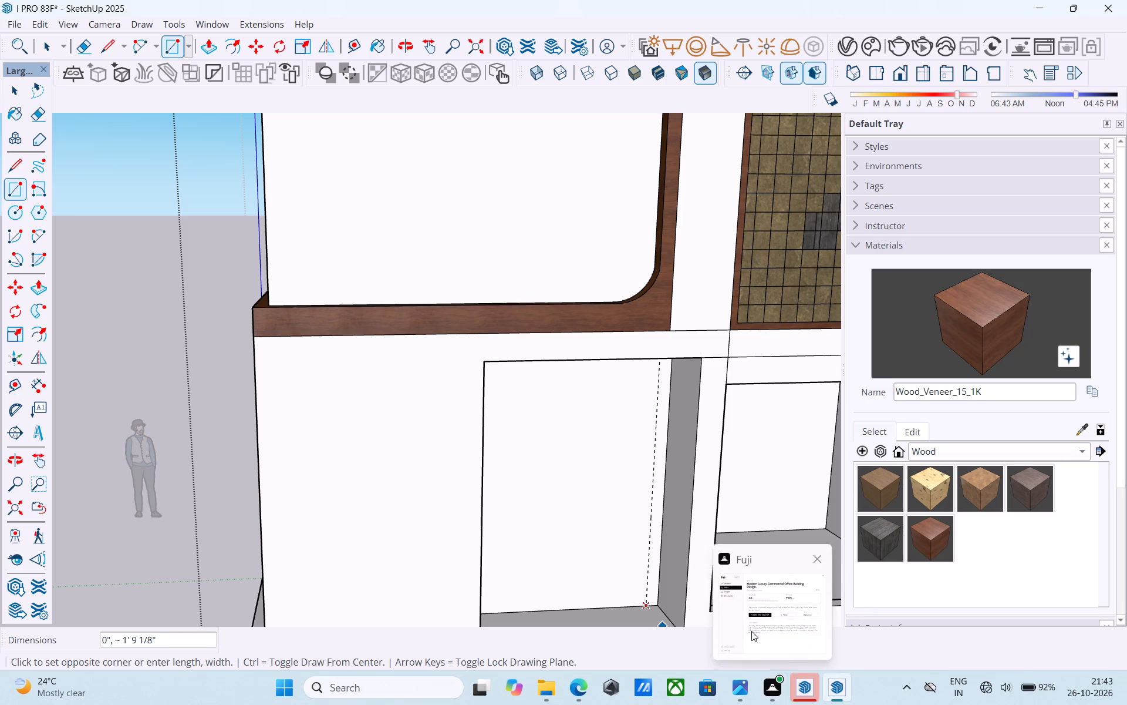
{"action": "middle_click_drag", "start_coordinate": [569, 447], "coordinate": [490, 428]}
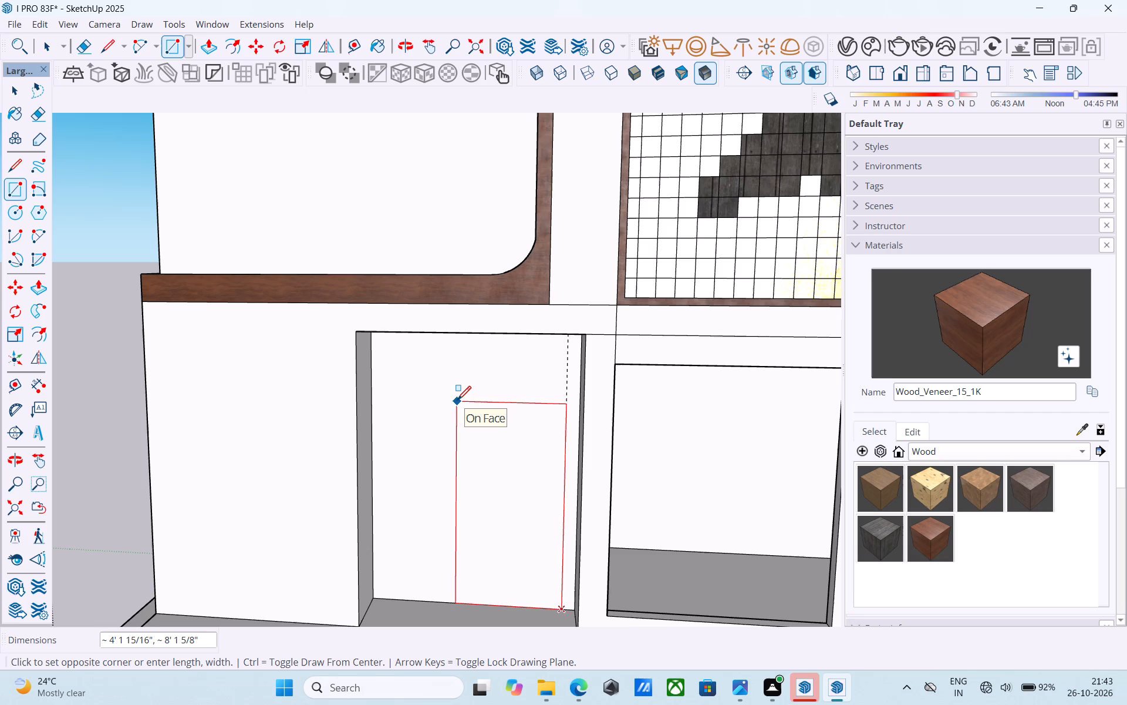
{"action": "type", "text": "5',8'"}
{"action": "key", "text": "Return"}
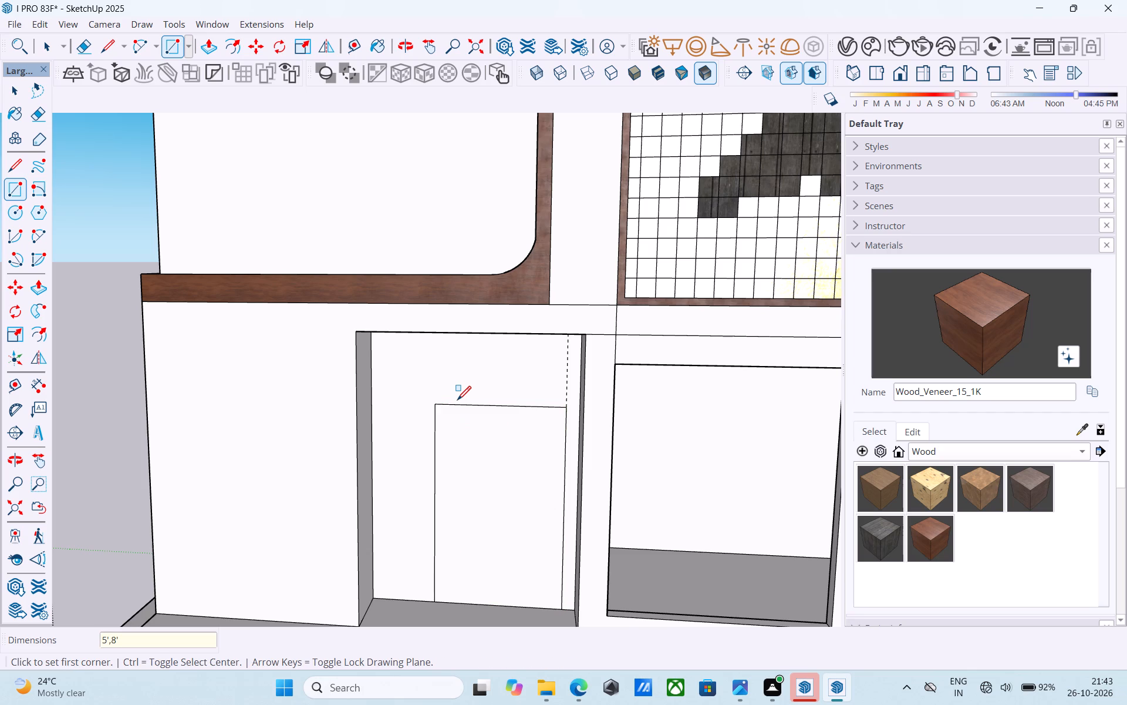
Resize the new door rectangle to 4' by 8'.
{"action": "middle_click_drag", "start_coordinate": [469, 405], "coordinate": [472, 404]}
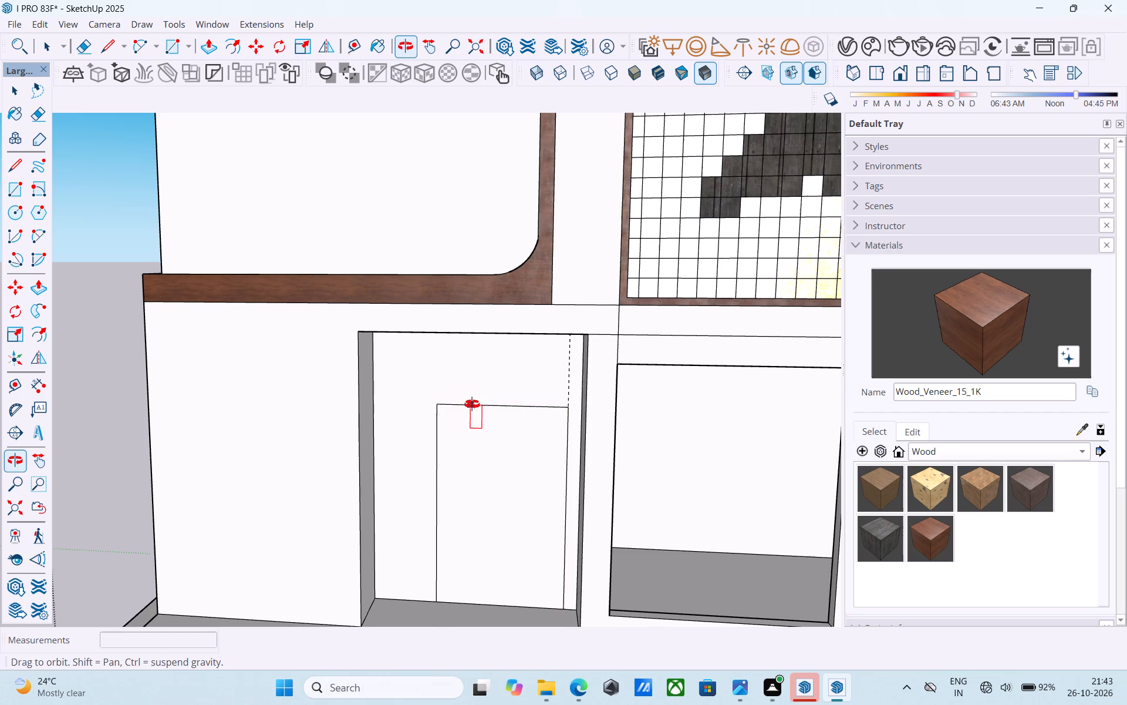
{"action": "middle_click_drag", "start_coordinate": [472, 404], "coordinate": [485, 386]}
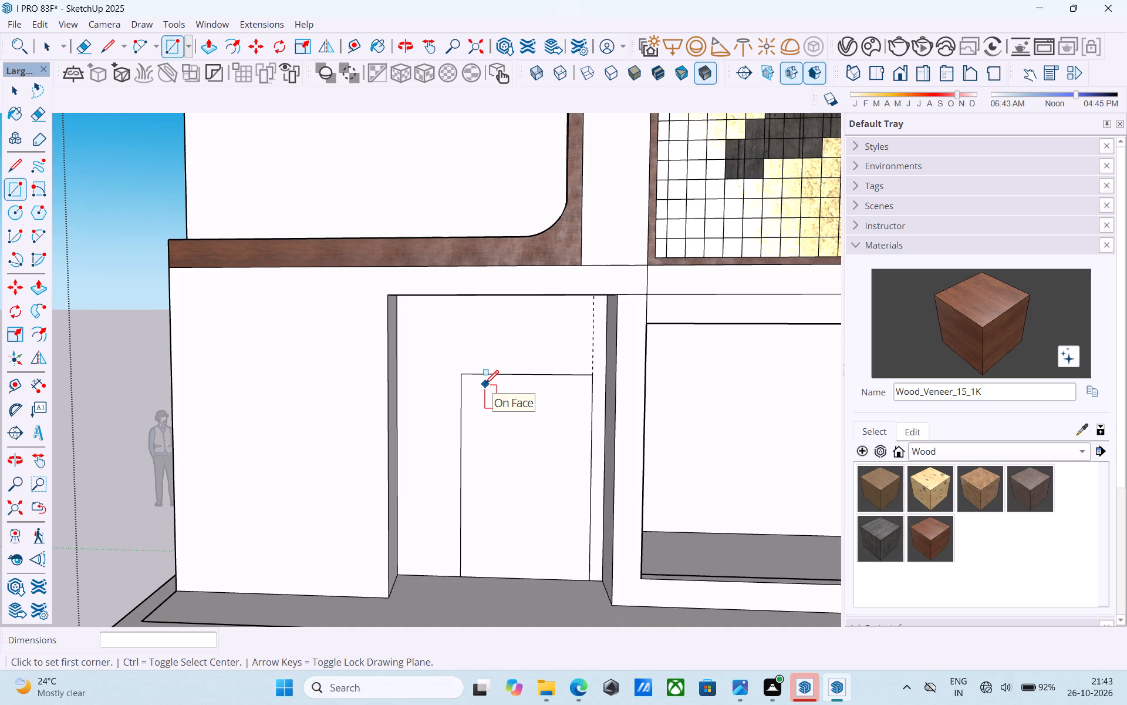
{"action": "key", "text": "5"}
{"action": "key", "text": "BackSpace"}
{"action": "type", "text": "4',8'"}
{"action": "key", "text": "Return"}
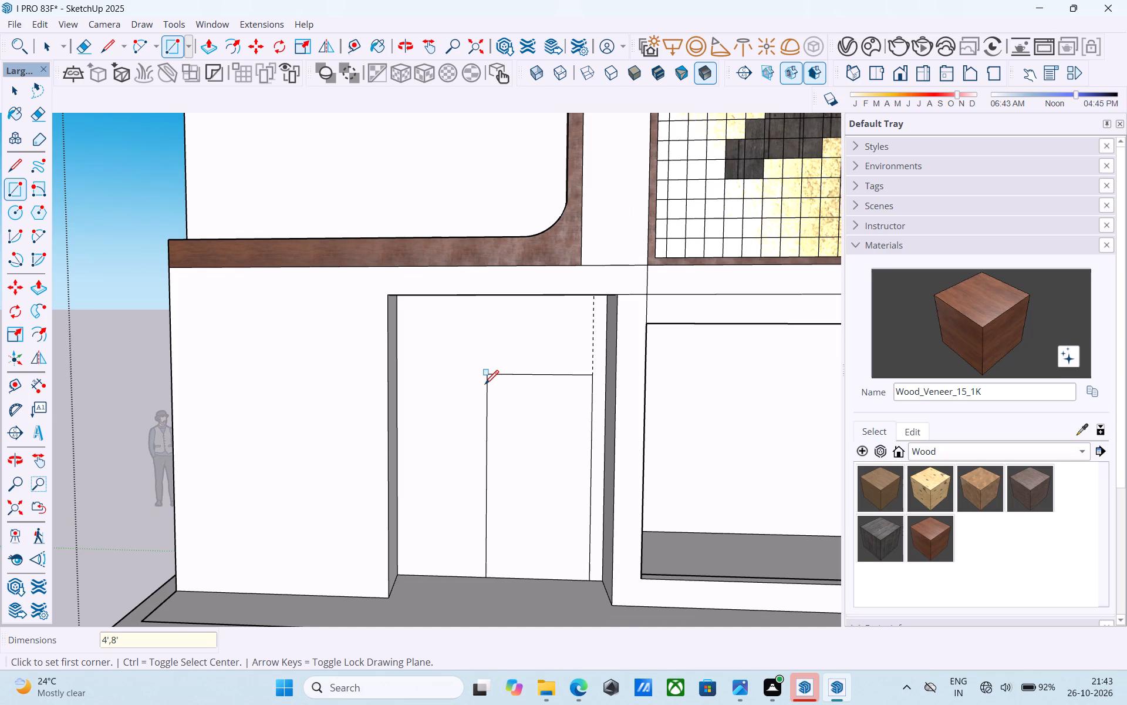
Offset the door rectangle's outline inward by 3" to form a door frame.
{"action": "key", "text": "space"}
{"action": "left_click", "coordinate": [536, 444]}
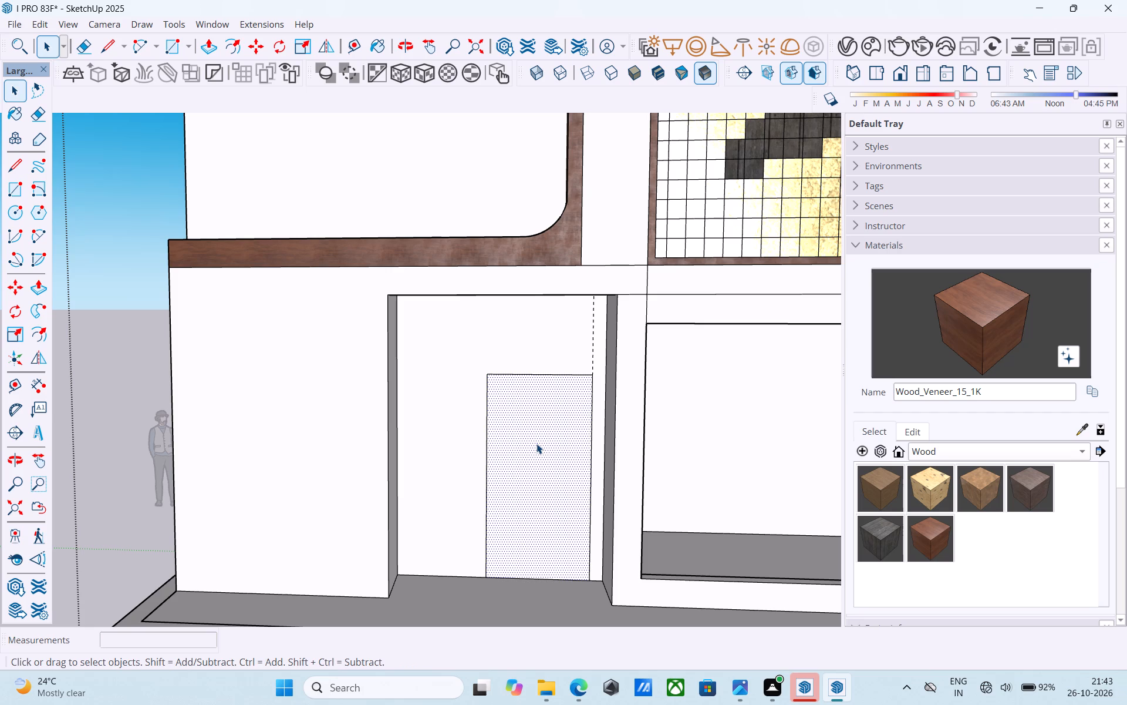
{"action": "key", "text": "f"}
{"action": "left_click", "coordinate": [536, 444]}
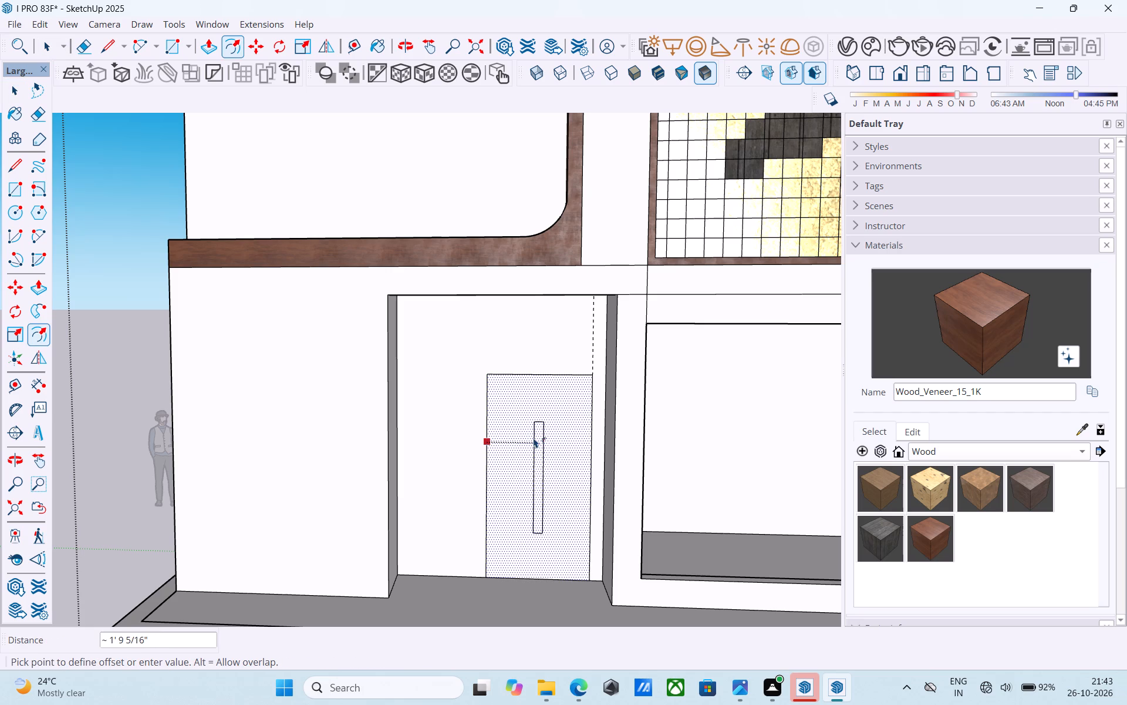
{"action": "key", "text": "3"}
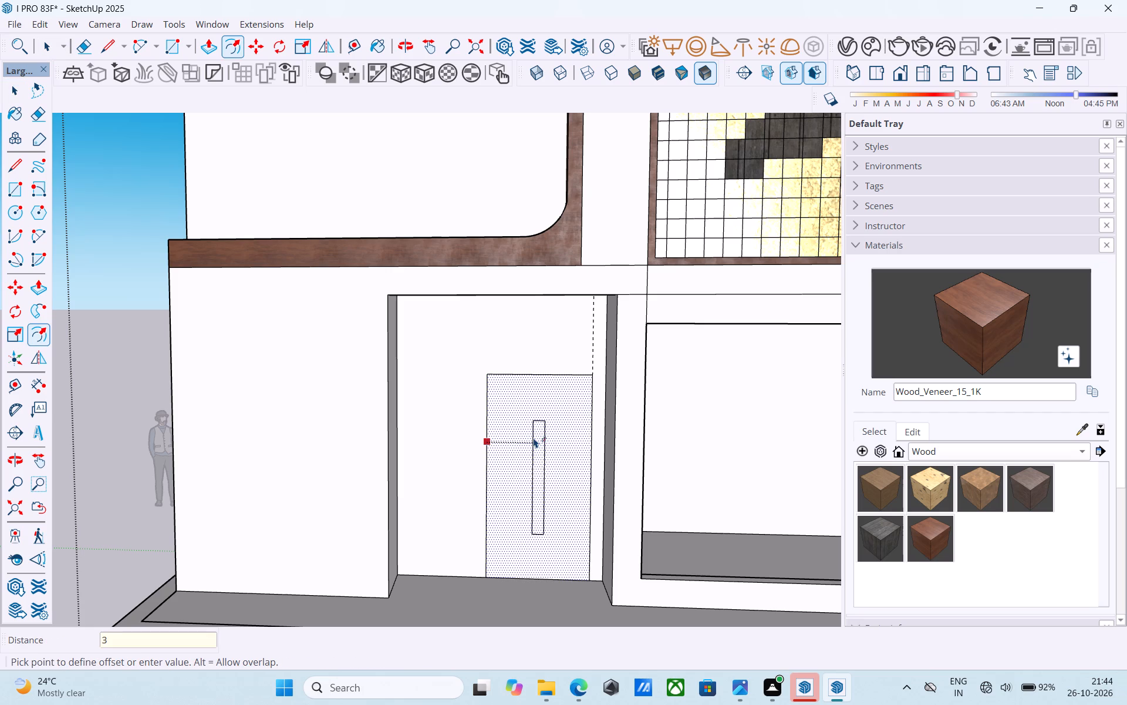
{"action": "key", "text": "shift+quotedbl"}
{"action": "key", "text": "Return"}
{"action": "key", "text": "space"}
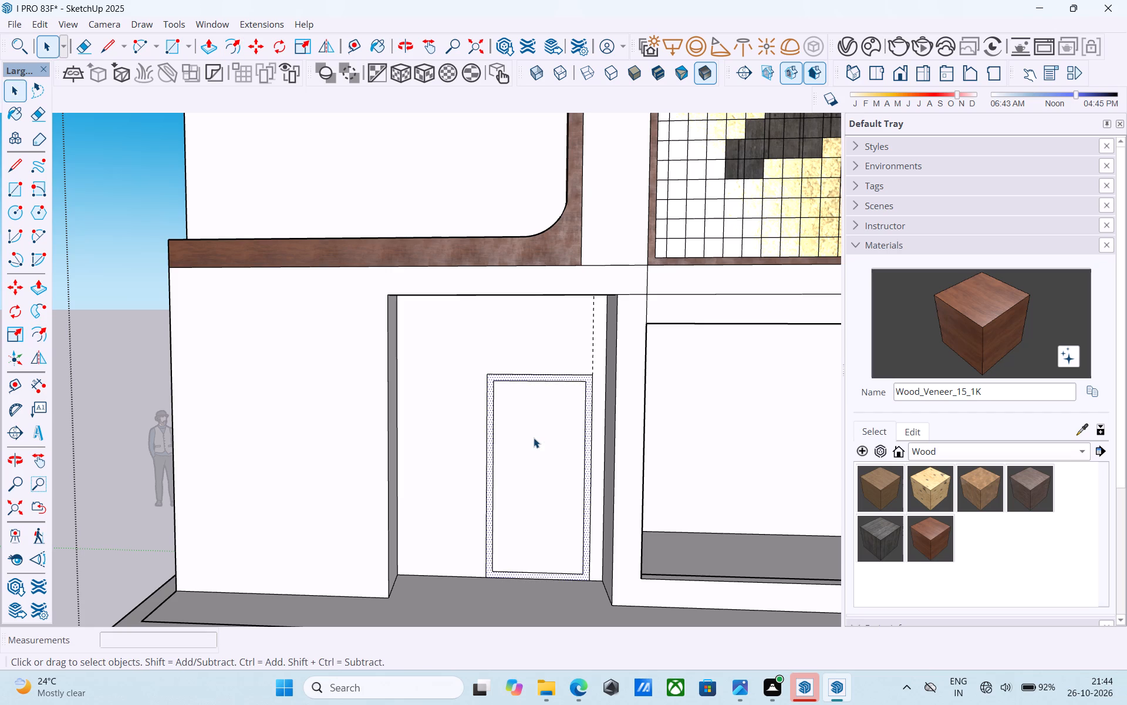
Push the door's inner face 4 1/2" through the wall to cut the doorway opening.
{"action": "left_click", "coordinate": [534, 438]}
{"action": "key", "text": "p"}
{"action": "left_click", "coordinate": [532, 438]}
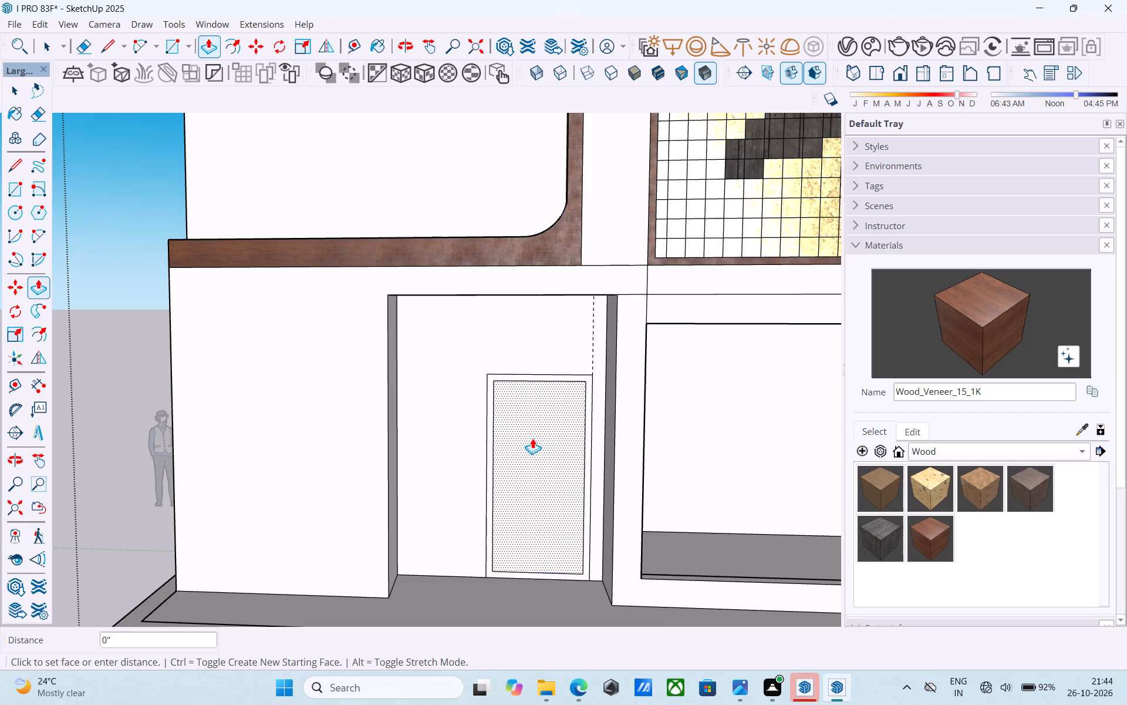
{"action": "scroll", "coordinate": [534, 436], "scroll_direction": "up", "scroll_amount": 4}
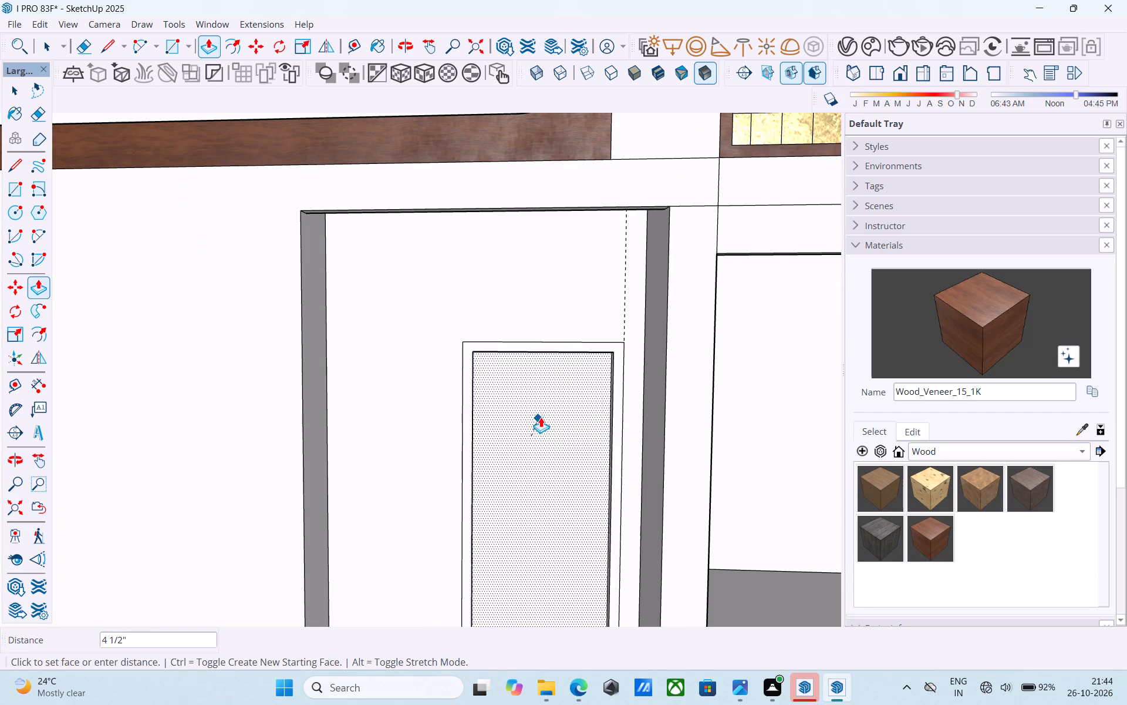
{"action": "left_click", "coordinate": [541, 417]}
Draw an 8' horizontal line across the lower front wall, from the doorway recess's top corner to the wall's outer edge.
{"action": "scroll", "coordinate": [541, 417], "scroll_direction": "down", "scroll_amount": 6}
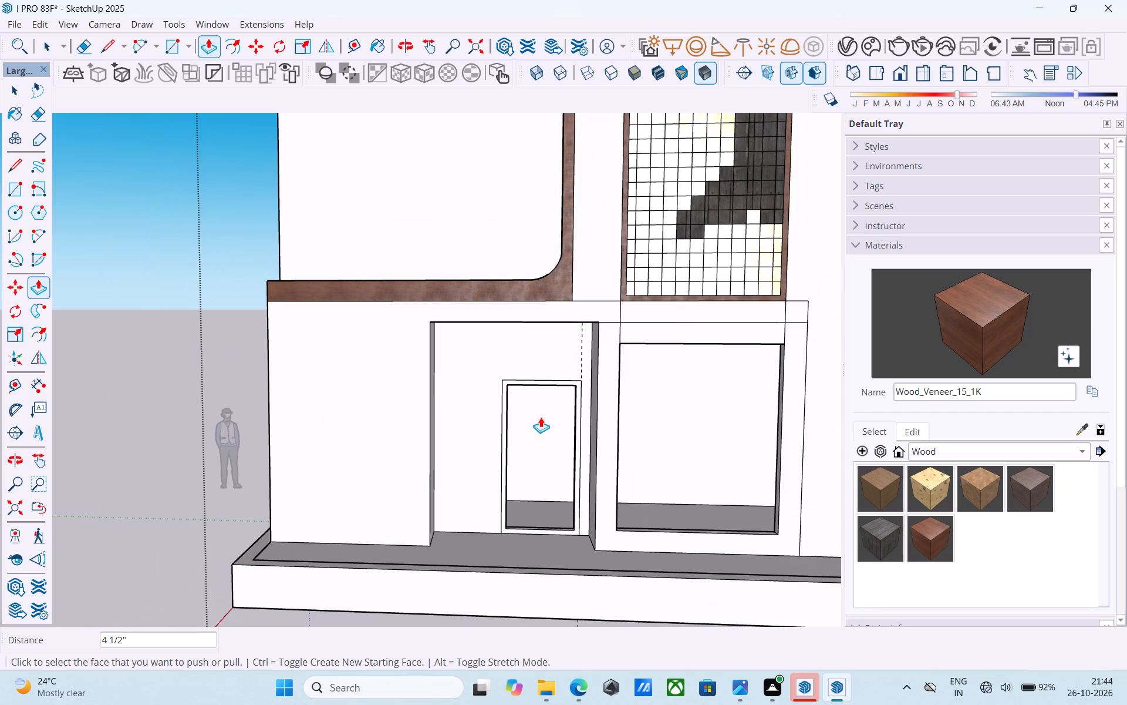
{"action": "middle_click_drag", "start_coordinate": [541, 417], "coordinate": [267, 359]}
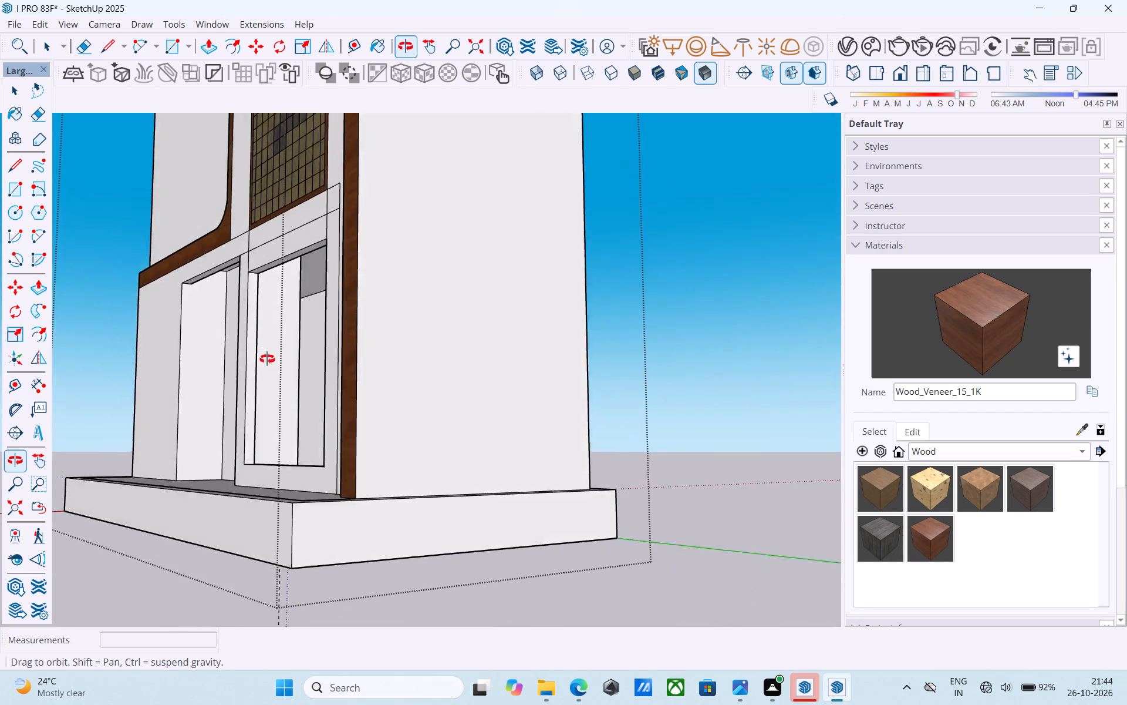
{"action": "middle_click_drag", "start_coordinate": [267, 359], "coordinate": [454, 305]}
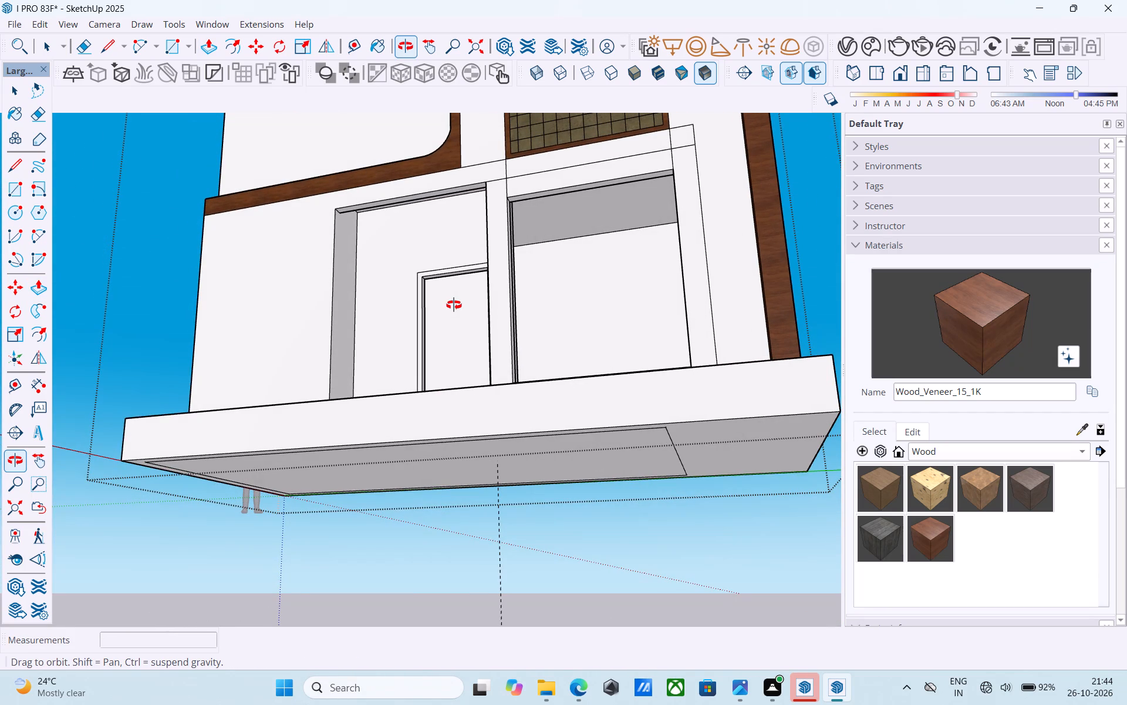
{"action": "middle_click_drag", "start_coordinate": [454, 305], "coordinate": [502, 418]}
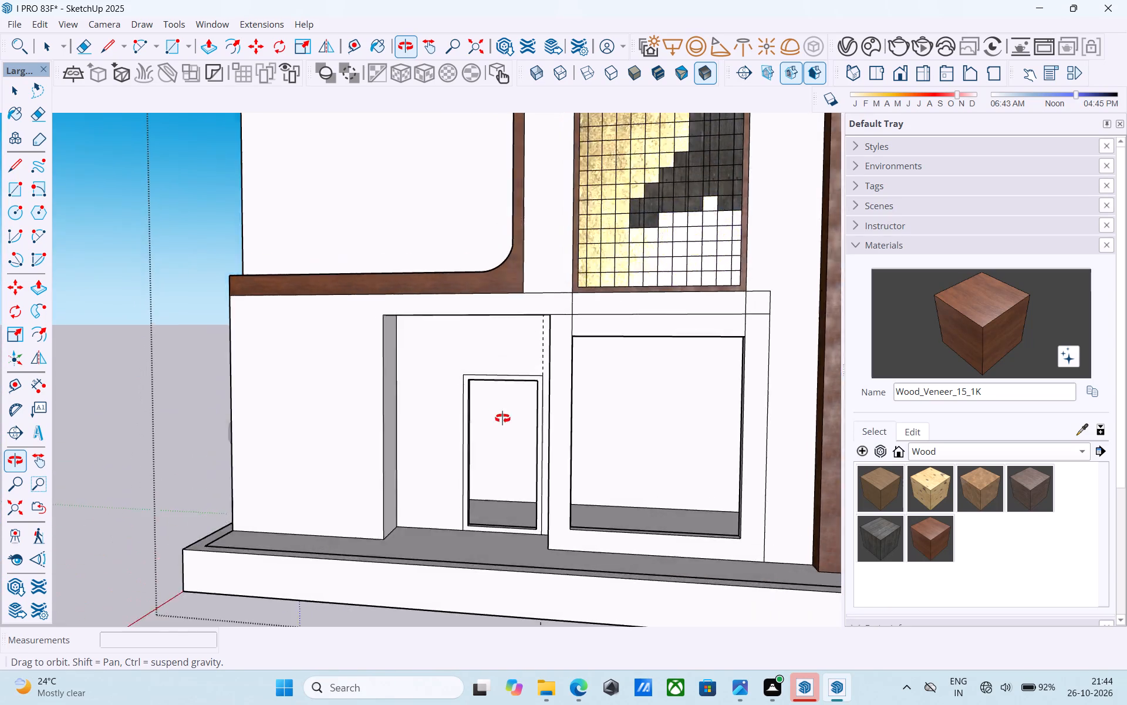
{"action": "middle_click_drag", "start_coordinate": [502, 418], "coordinate": [586, 492]}
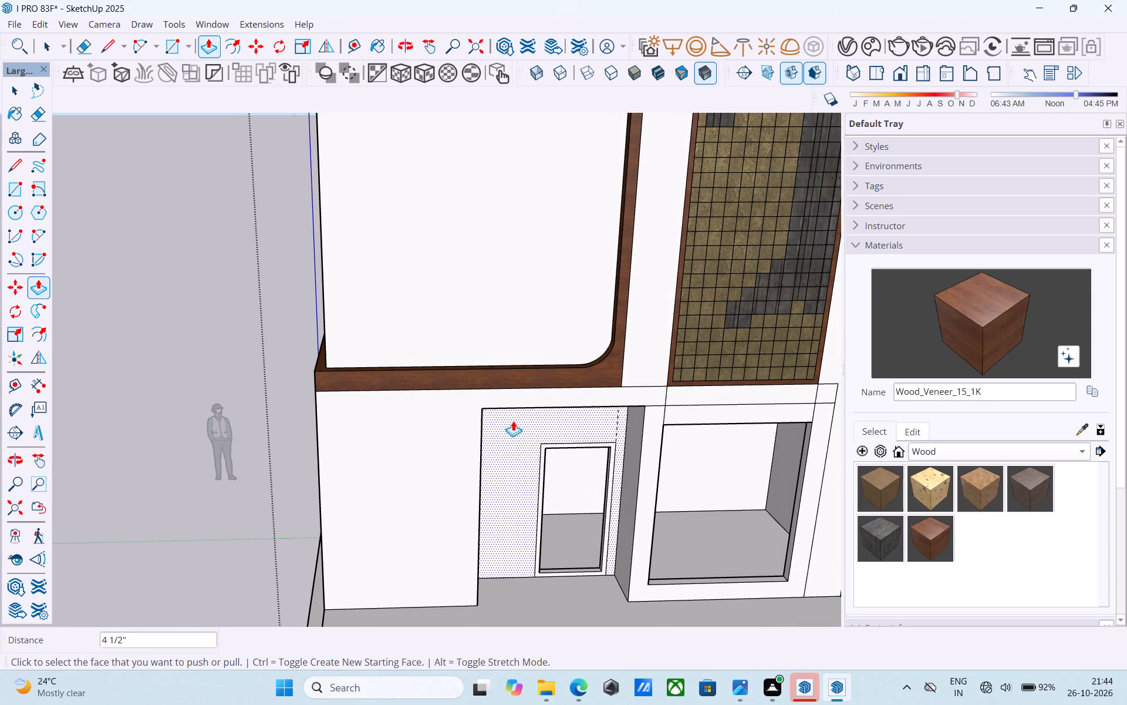
{"action": "scroll", "coordinate": [508, 409], "scroll_direction": "up", "scroll_amount": 1}
{"action": "key", "text": "l"}
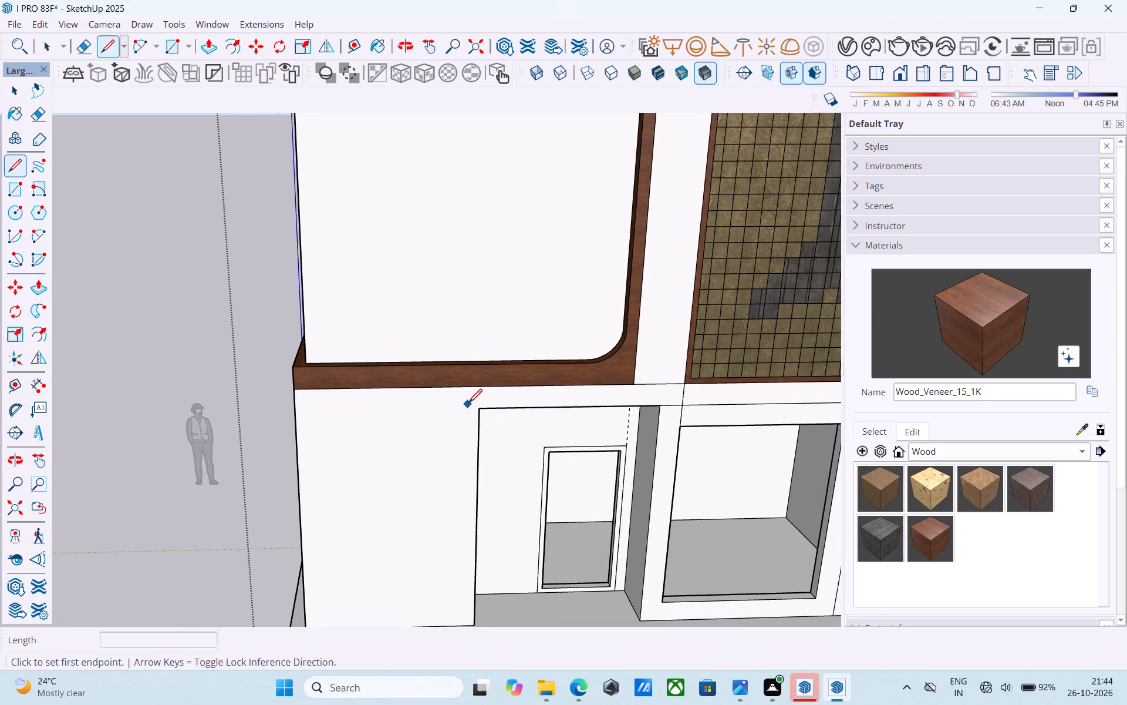
{"action": "left_click", "coordinate": [477, 408]}
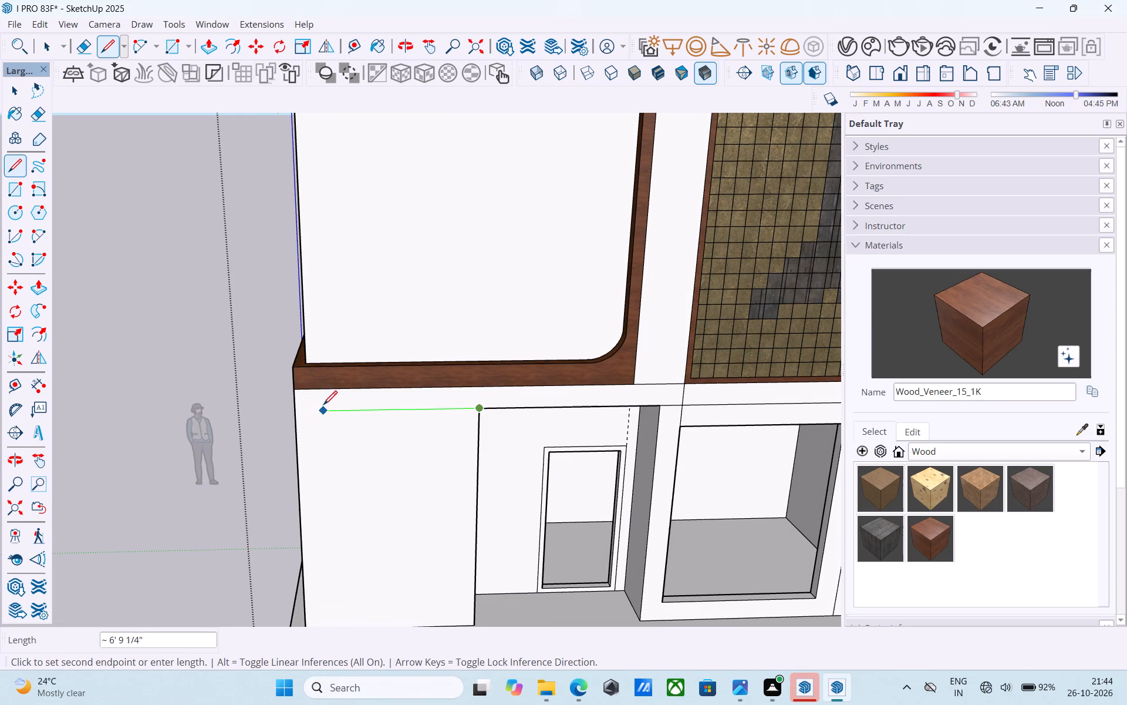
{"action": "left_click", "coordinate": [295, 407]}
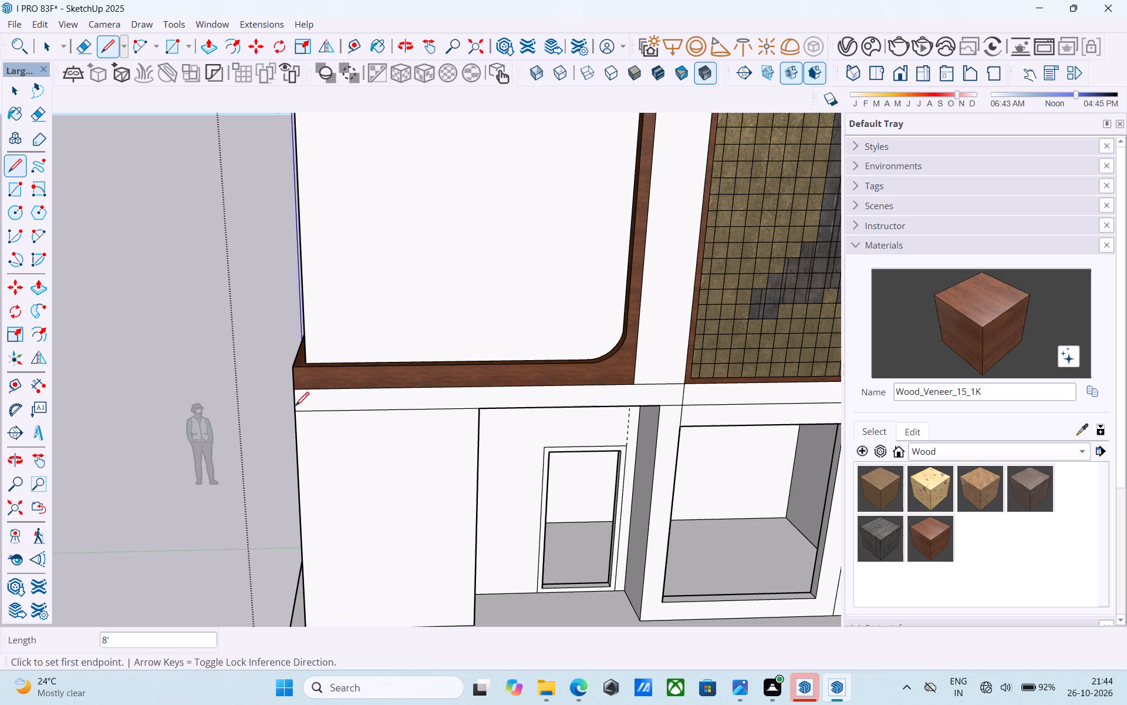
Offset the outline of the lower front wall face beside the doorway recess inward by 1.5' to form a window rectangle.
{"action": "key", "text": "space"}
{"action": "middle_click_drag", "start_coordinate": [407, 499], "coordinate": [410, 395]}
{"action": "left_click", "coordinate": [410, 395]}
{"action": "key", "text": "f"}
{"action": "scroll", "coordinate": [410, 395], "scroll_direction": "up", "scroll_amount": 2}
{"action": "left_click", "coordinate": [410, 395]}
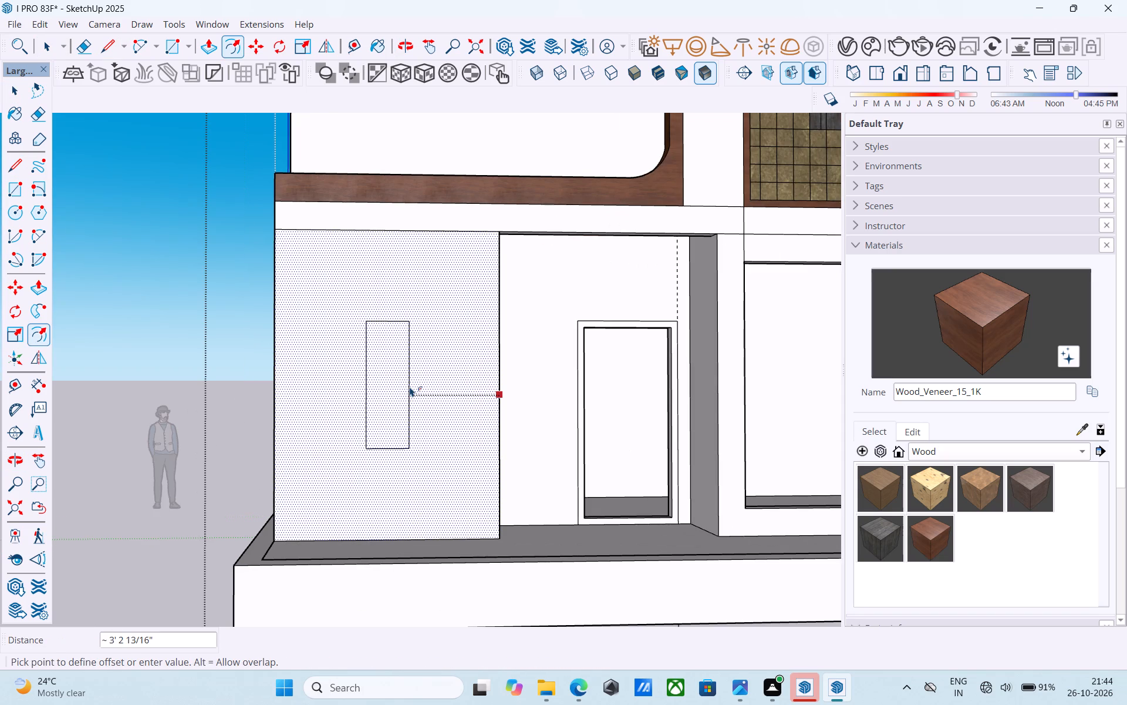
{"action": "type", "text": "1'"}
{"action": "key", "text": "Return"}
{"action": "type", "text": "1.5'"}
{"action": "key", "text": "Return"}
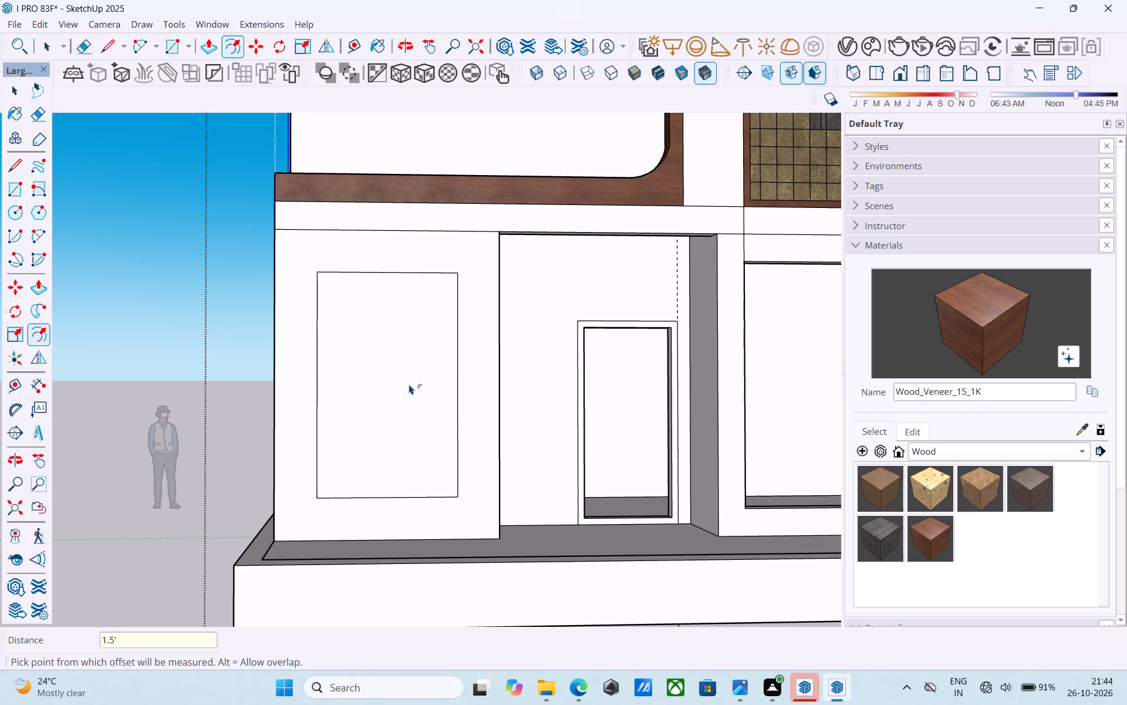
Offset the window rectangle's outline inward by 3" to form a window frame.
{"action": "middle_click_drag", "start_coordinate": [433, 392], "coordinate": [439, 414]}
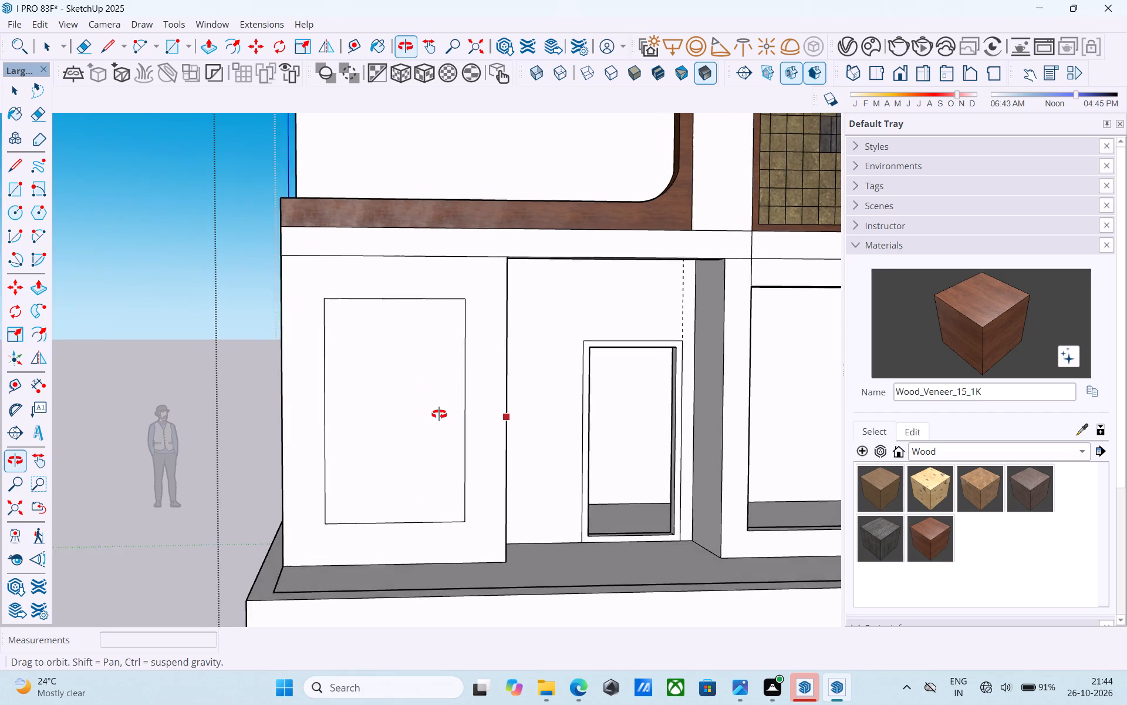
{"action": "middle_click_drag", "start_coordinate": [439, 414], "coordinate": [440, 418]}
{"action": "scroll", "coordinate": [227, 421], "scroll_direction": "down", "scroll_amount": 4}
{"action": "middle_click_drag", "start_coordinate": [305, 489], "coordinate": [321, 565]}
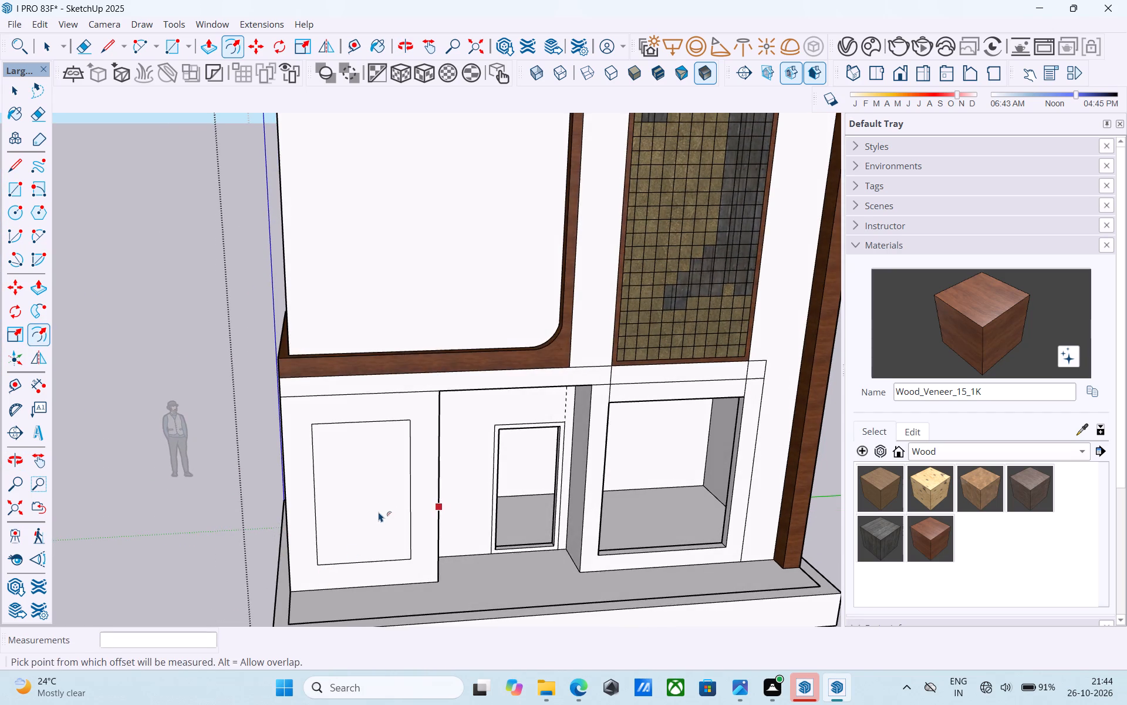
{"action": "scroll", "coordinate": [371, 514], "scroll_direction": "up", "scroll_amount": 4}
{"action": "key", "text": "space"}
{"action": "left_click", "coordinate": [371, 513]}
{"action": "scroll", "coordinate": [371, 513], "scroll_direction": "up", "scroll_amount": 3}
{"action": "key", "text": "f"}
{"action": "left_click", "coordinate": [371, 513]}
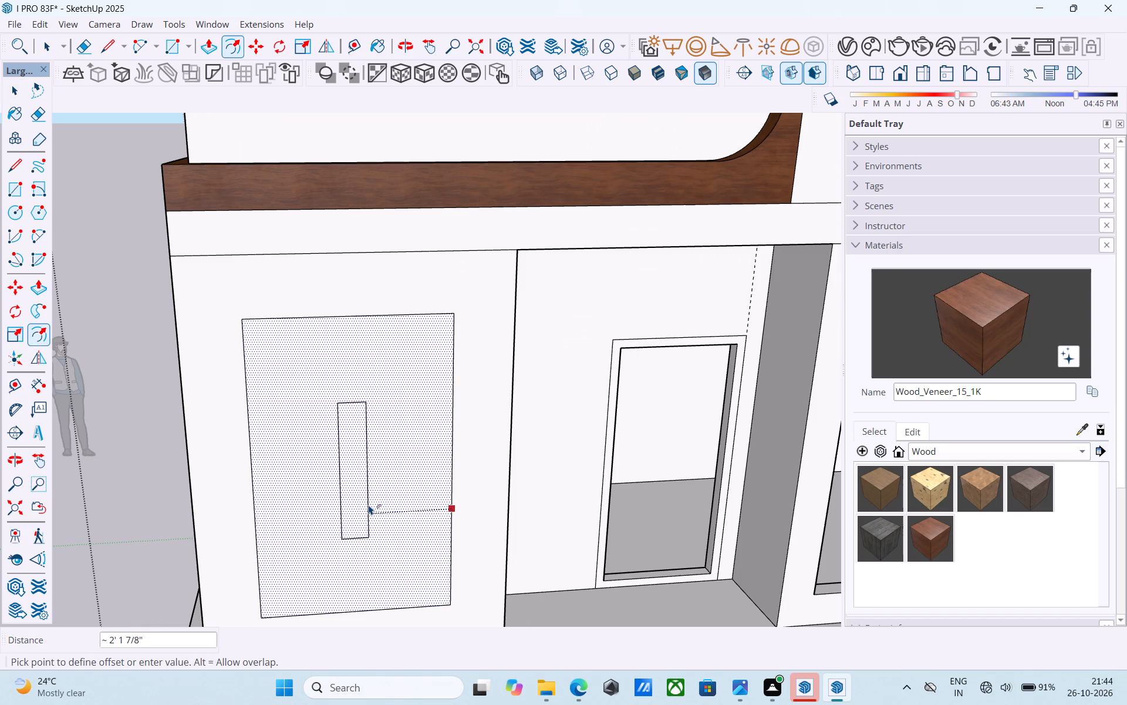
{"action": "key", "text": "3"}
{"action": "key", "text": "shift+quotedbl"}
{"action": "key", "text": "Return"}
{"action": "key", "text": "space"}
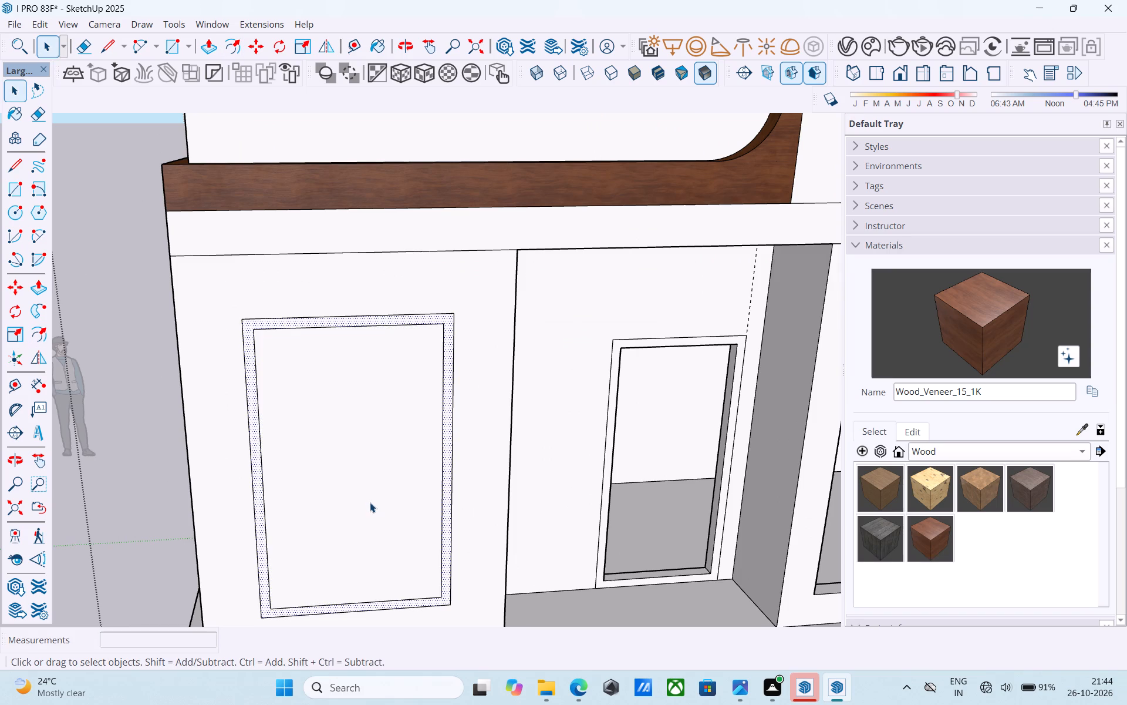
Push the window's inner face 6" through the wall to cut the window opening.
{"action": "left_click", "coordinate": [370, 502]}
{"action": "key", "text": "p"}
{"action": "left_click", "coordinate": [374, 499]}
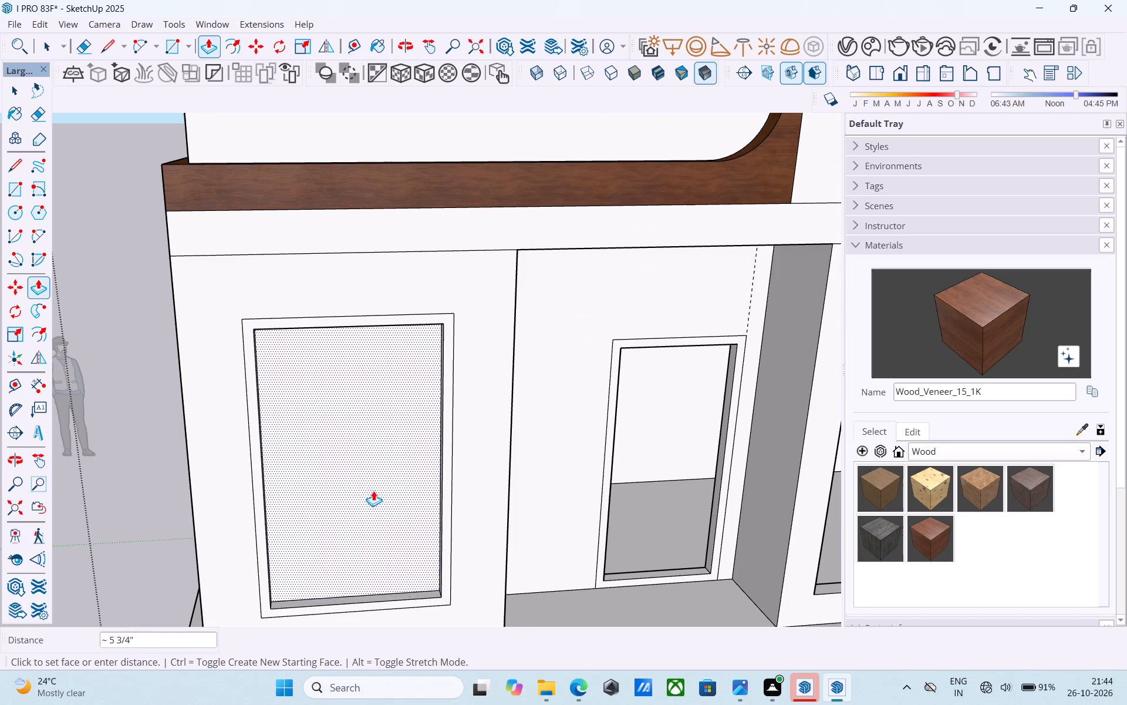
{"action": "left_click", "coordinate": [380, 442]}
Examine the new door and window openings and the large blank volume above them from several angles.
{"action": "scroll", "coordinate": [301, 487], "scroll_direction": "down", "scroll_amount": 6}
{"action": "middle_click_drag", "start_coordinate": [250, 522], "coordinate": [106, 505]}
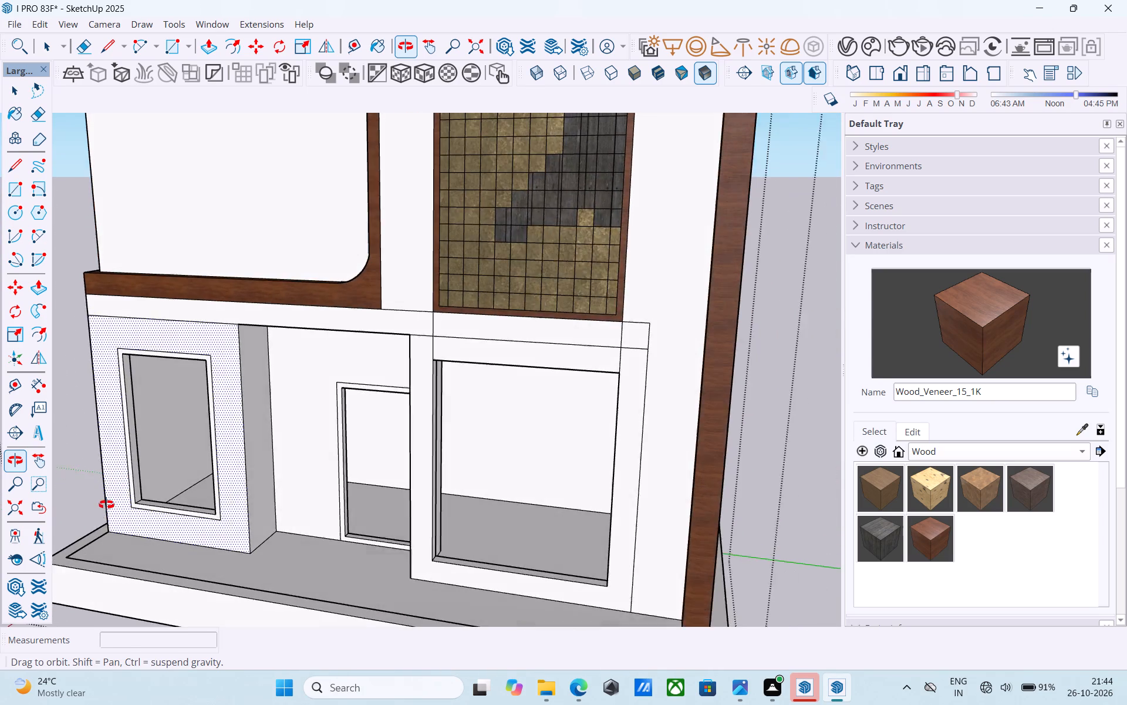
{"action": "middle_click_drag", "start_coordinate": [106, 505], "coordinate": [92, 505]}
{"action": "scroll", "coordinate": [212, 478], "scroll_direction": "down", "scroll_amount": 4}
{"action": "middle_click_drag", "start_coordinate": [215, 489], "coordinate": [278, 474]}
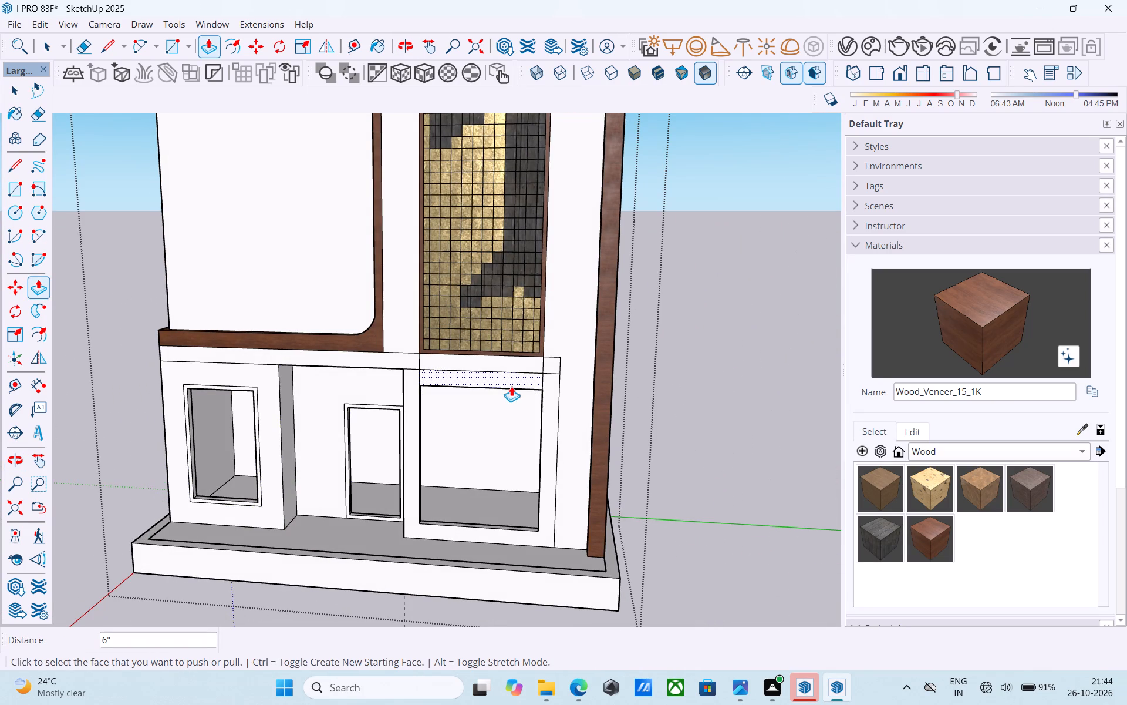
{"action": "scroll", "coordinate": [511, 386], "scroll_direction": "up", "scroll_amount": 4}
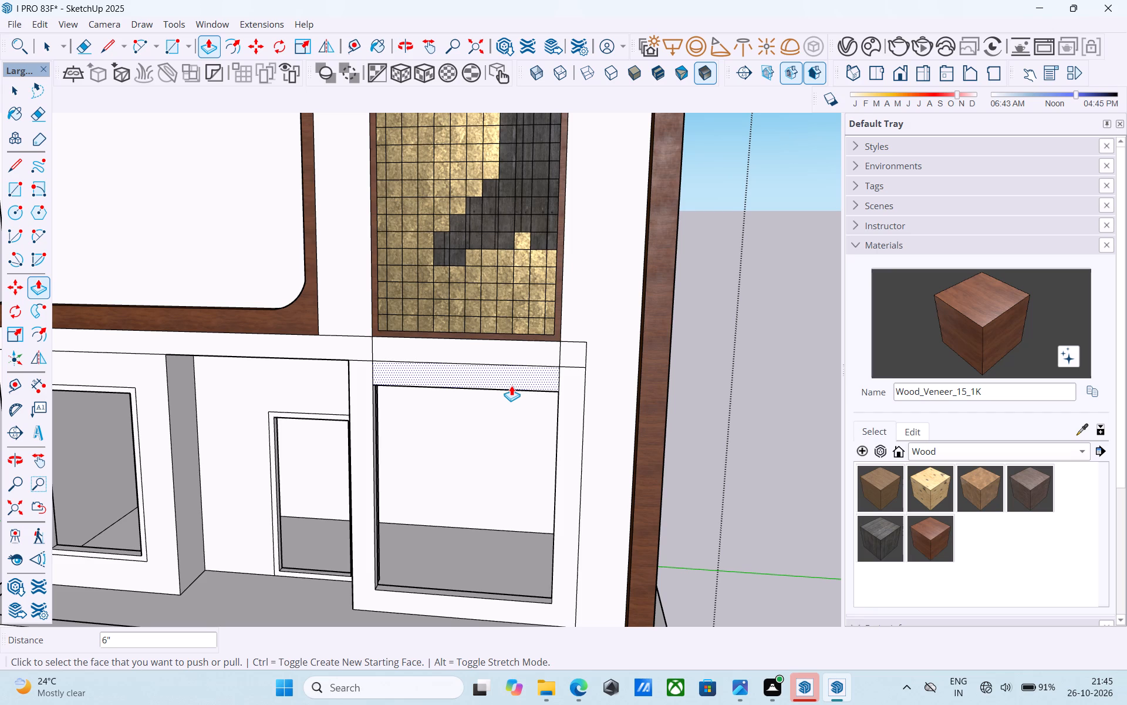
{"action": "scroll", "coordinate": [511, 385], "scroll_direction": "down", "scroll_amount": 4}
{"action": "middle_click_drag", "start_coordinate": [540, 389], "coordinate": [572, 389]}
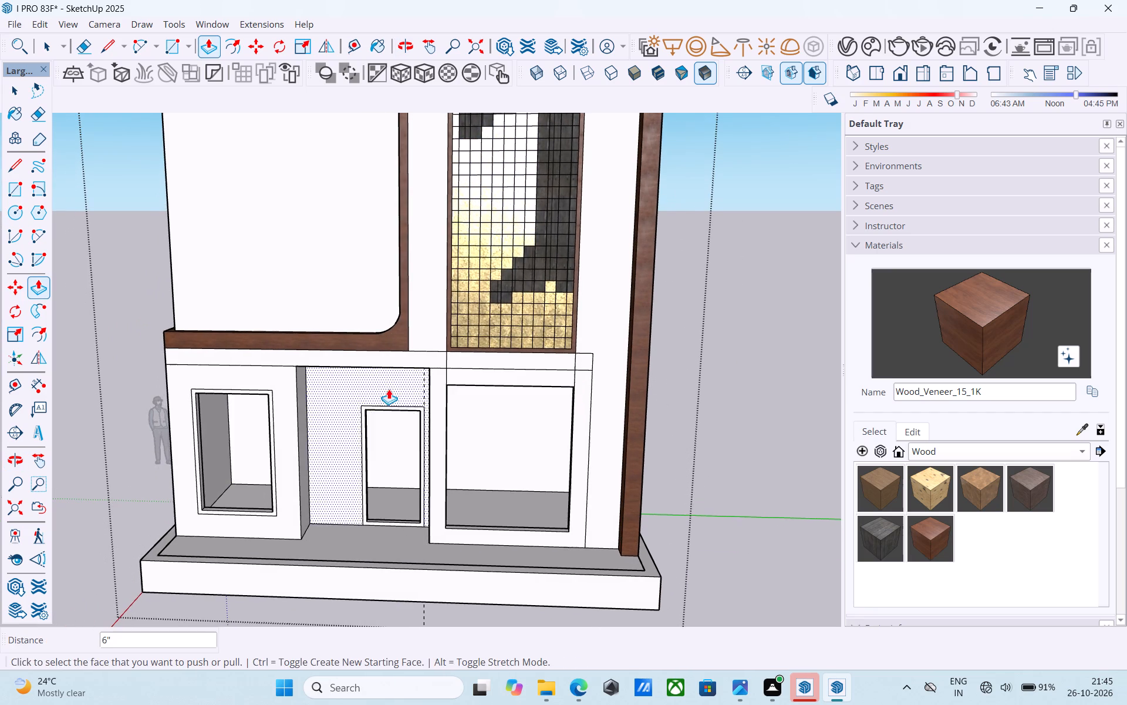
{"action": "middle_click_drag", "start_coordinate": [389, 389], "coordinate": [430, 383]}
{"action": "scroll", "coordinate": [430, 382], "scroll_direction": "down", "scroll_amount": 3}
{"action": "middle_click_drag", "start_coordinate": [430, 382], "coordinate": [498, 542]}
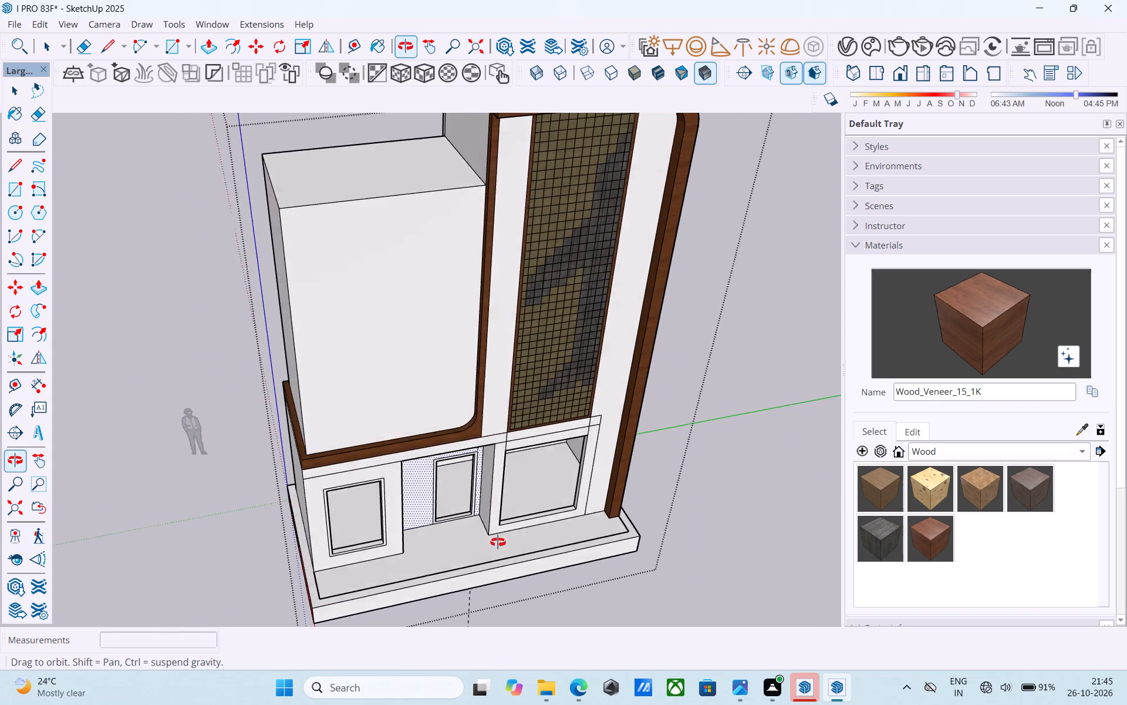
{"action": "middle_click_drag", "start_coordinate": [498, 542], "coordinate": [494, 562]}
{"action": "scroll", "coordinate": [478, 508], "scroll_direction": "down", "scroll_amount": 4}
{"action": "middle_click_drag", "start_coordinate": [478, 508], "coordinate": [478, 396]}
{"action": "scroll", "coordinate": [455, 347], "scroll_direction": "up", "scroll_amount": 5}
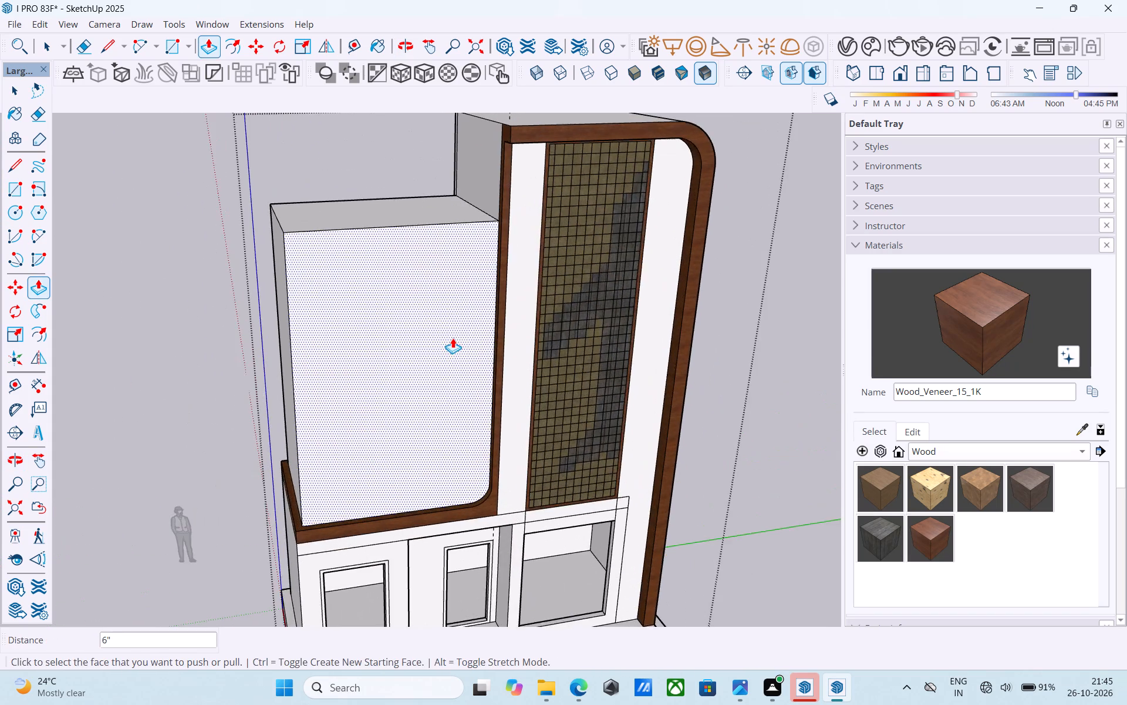
{"action": "middle_click_drag", "start_coordinate": [453, 338], "coordinate": [546, 340]}
{"action": "scroll", "coordinate": [592, 335], "scroll_direction": "up", "scroll_amount": 1}
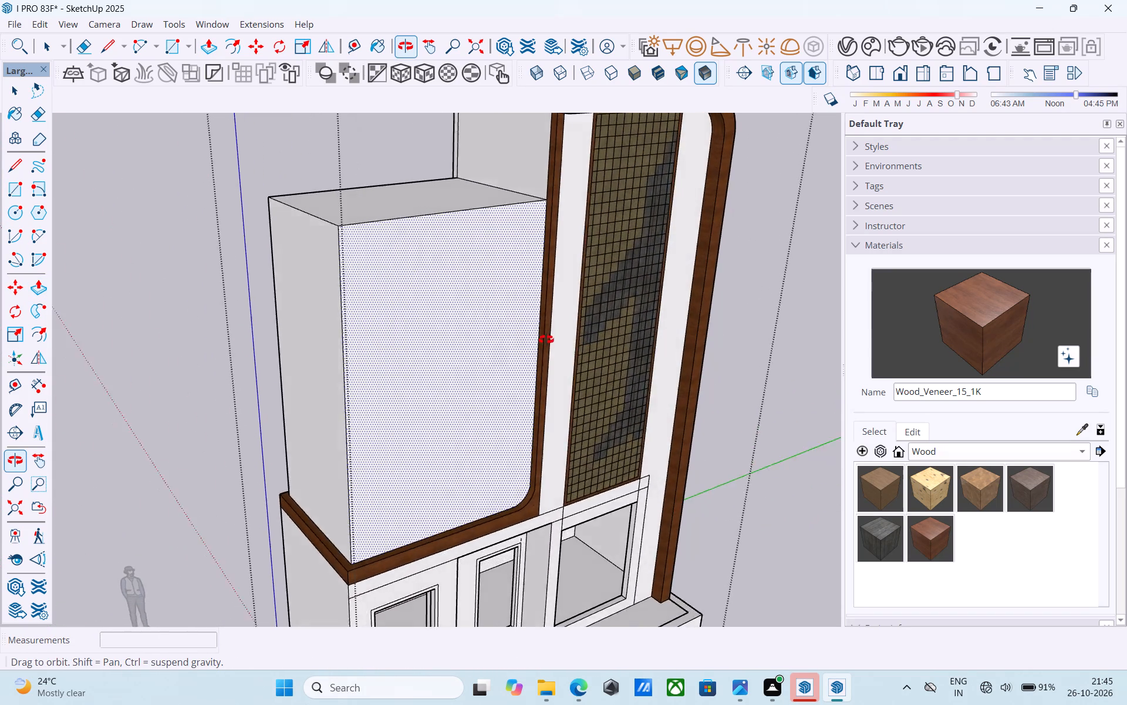
Offset the outline of the large blank upper front face inward by 1'.
{"action": "middle_click_drag", "start_coordinate": [546, 340], "coordinate": [355, 453]}
{"action": "scroll", "coordinate": [345, 502], "scroll_direction": "down", "scroll_amount": 4}
{"action": "middle_click_drag", "start_coordinate": [343, 515], "coordinate": [389, 446]}
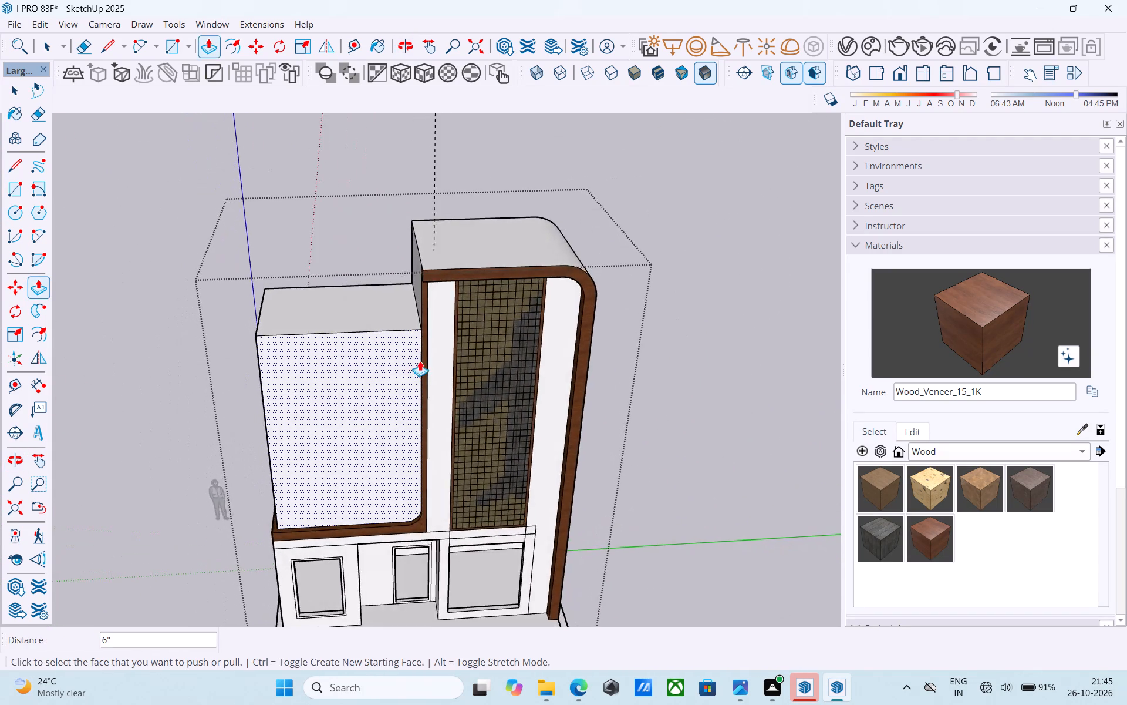
{"action": "scroll", "coordinate": [420, 355], "scroll_direction": "up", "scroll_amount": 5}
{"action": "middle_click_drag", "start_coordinate": [382, 423], "coordinate": [468, 382]}
{"action": "scroll", "coordinate": [402, 435], "scroll_direction": "up", "scroll_amount": 4}
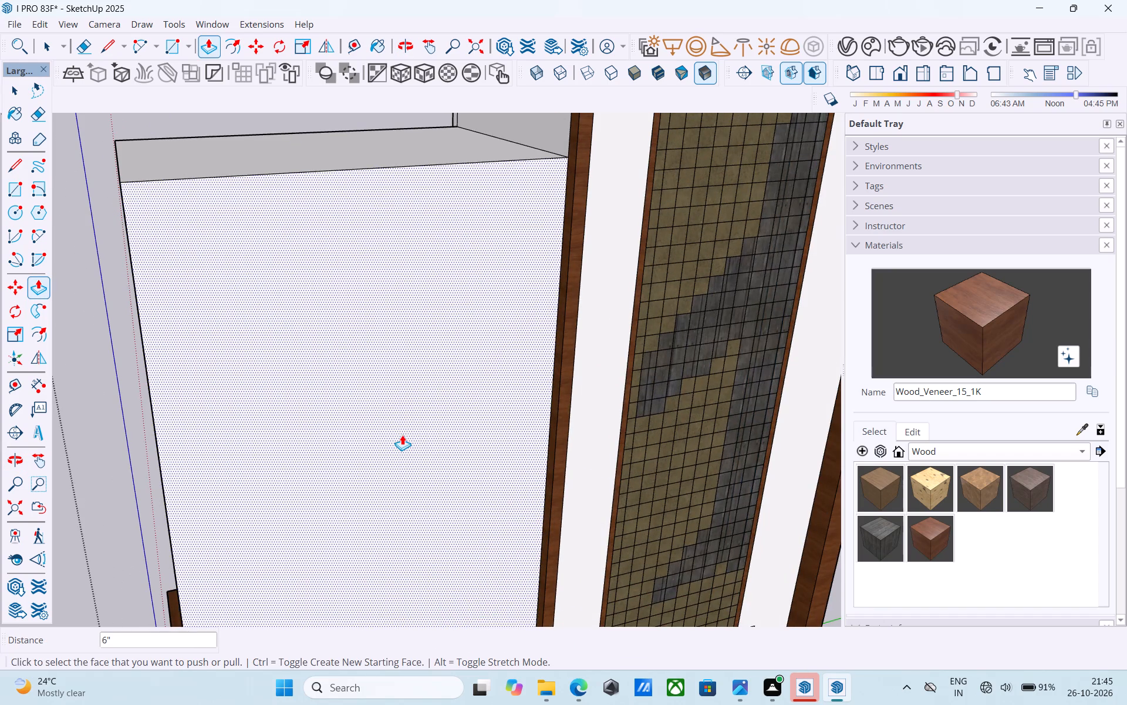
{"action": "key", "text": "space"}
{"action": "left_click", "coordinate": [402, 435]}
{"action": "scroll", "coordinate": [403, 435], "scroll_direction": "down", "scroll_amount": 4}
{"action": "middle_click_drag", "start_coordinate": [400, 433], "coordinate": [394, 402]}
{"action": "key", "text": "f"}
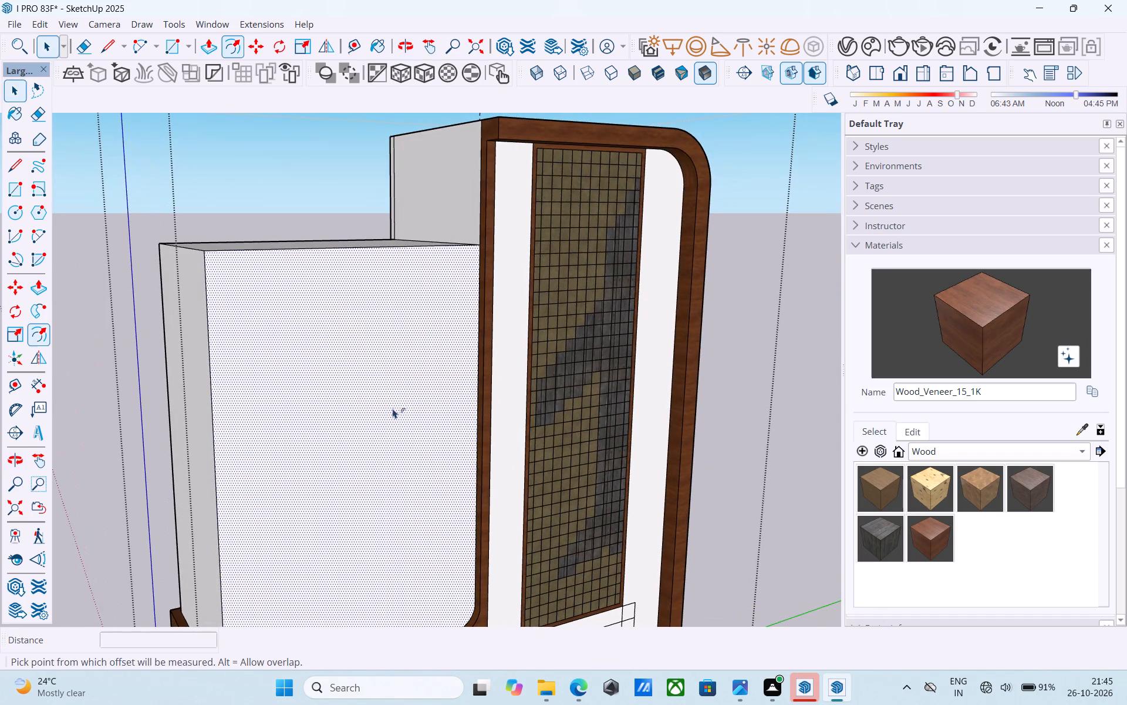
{"action": "left_click", "coordinate": [391, 407]}
{"action": "key", "text": "1"}
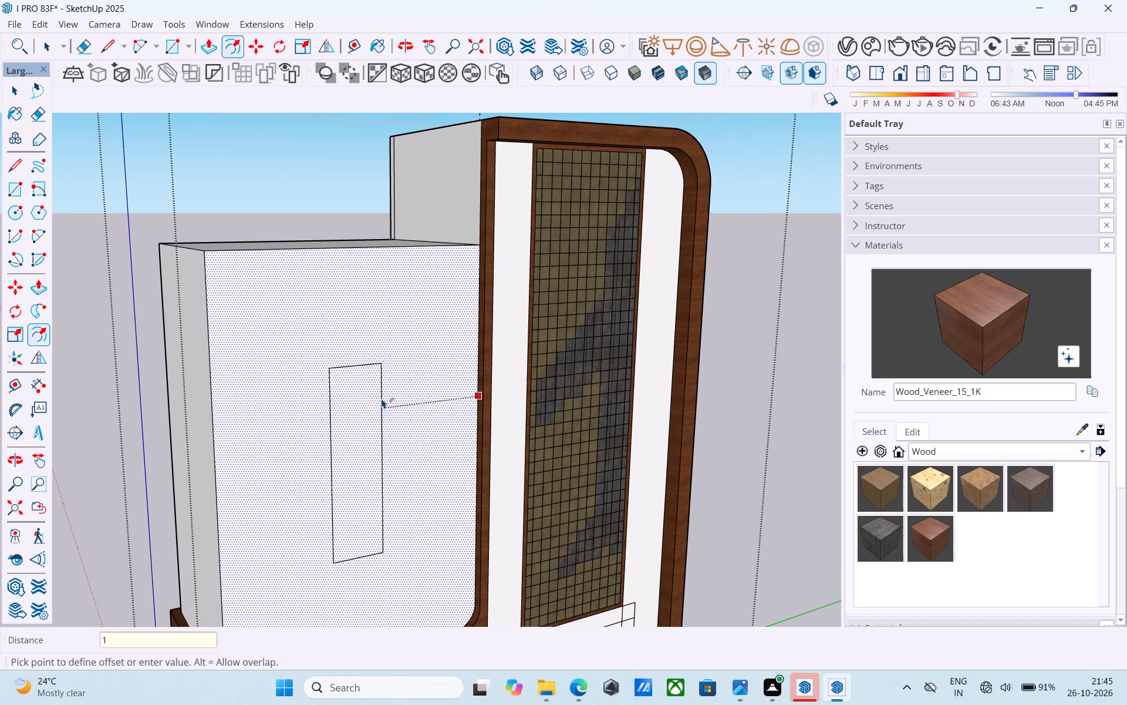
{"action": "key", "text": "apostrophe"}
{"action": "key", "text": "Return"}
Copy the straight bottom edge of the inset outline 6' upward on the upper front face.
{"action": "scroll", "coordinate": [384, 396], "scroll_direction": "down", "scroll_amount": 5}
{"action": "middle_click_drag", "start_coordinate": [384, 396], "coordinate": [384, 395]}
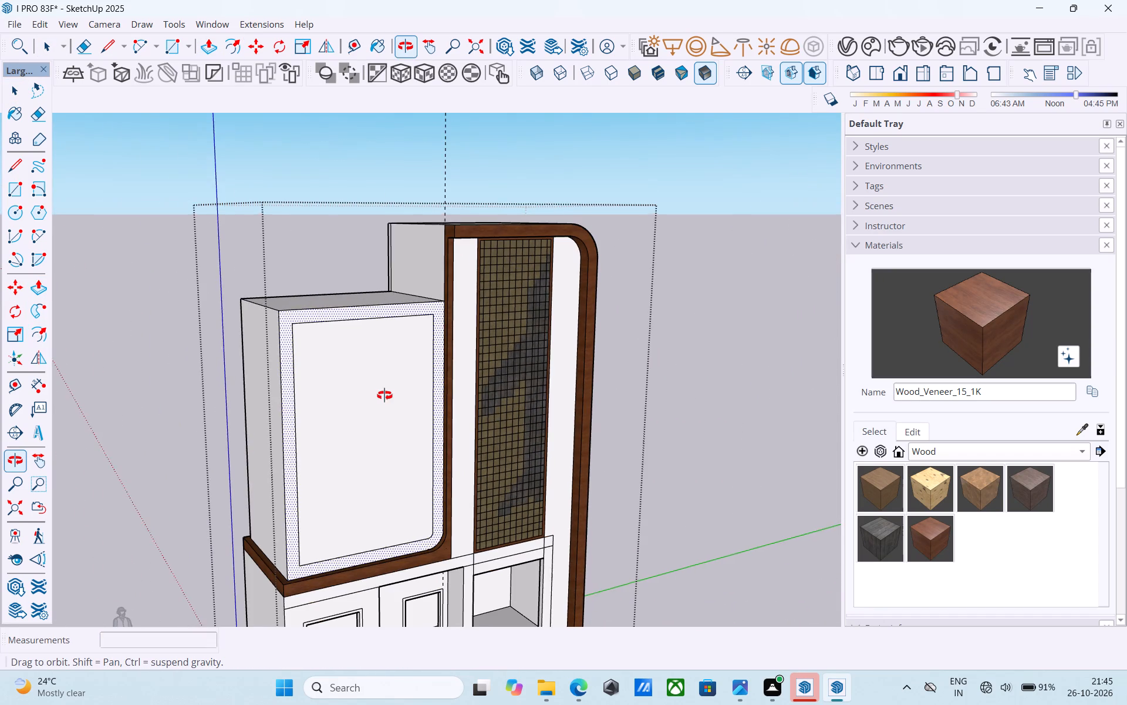
{"action": "middle_click_drag", "start_coordinate": [384, 395], "coordinate": [374, 358]}
{"action": "middle_click_drag", "start_coordinate": [394, 471], "coordinate": [303, 459]}
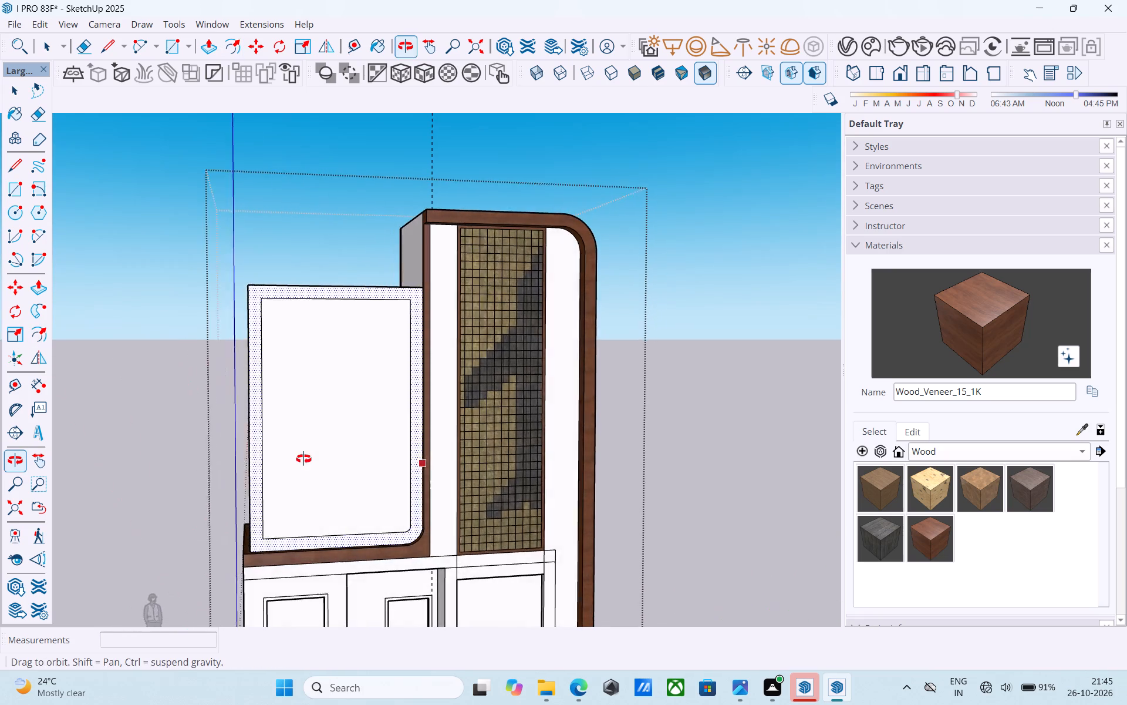
{"action": "middle_click_drag", "start_coordinate": [303, 459], "coordinate": [289, 459]}
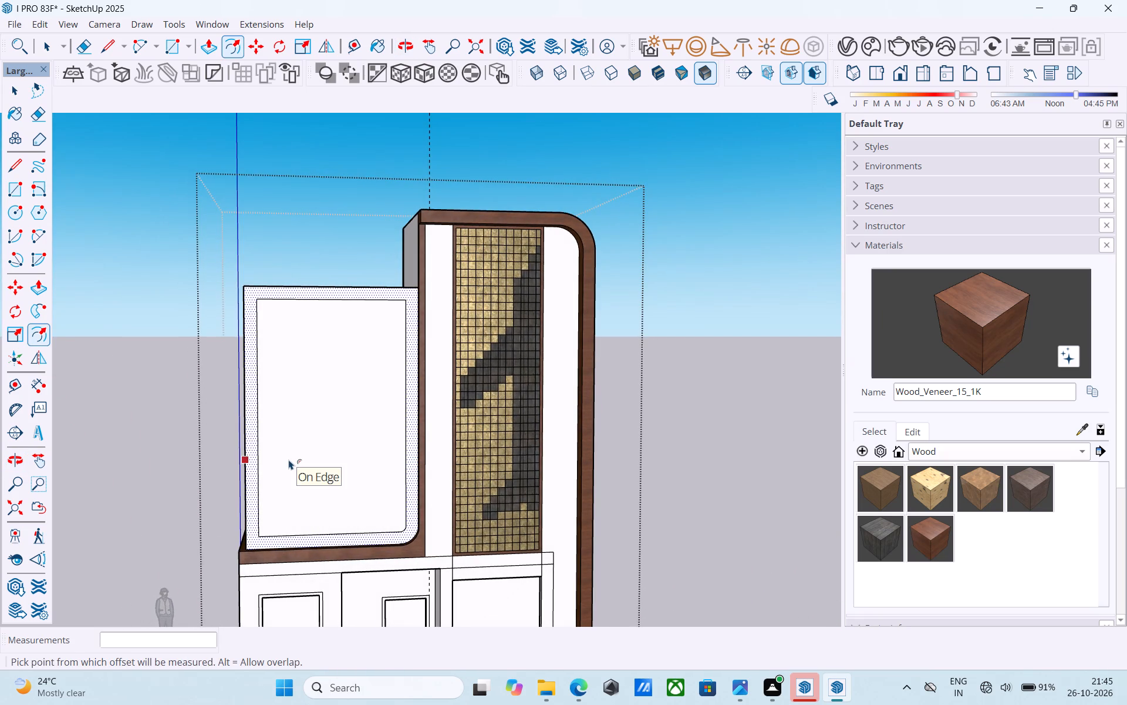
{"action": "scroll", "coordinate": [289, 459], "scroll_direction": "up", "scroll_amount": 1}
{"action": "middle_click", "coordinate": [289, 459]}
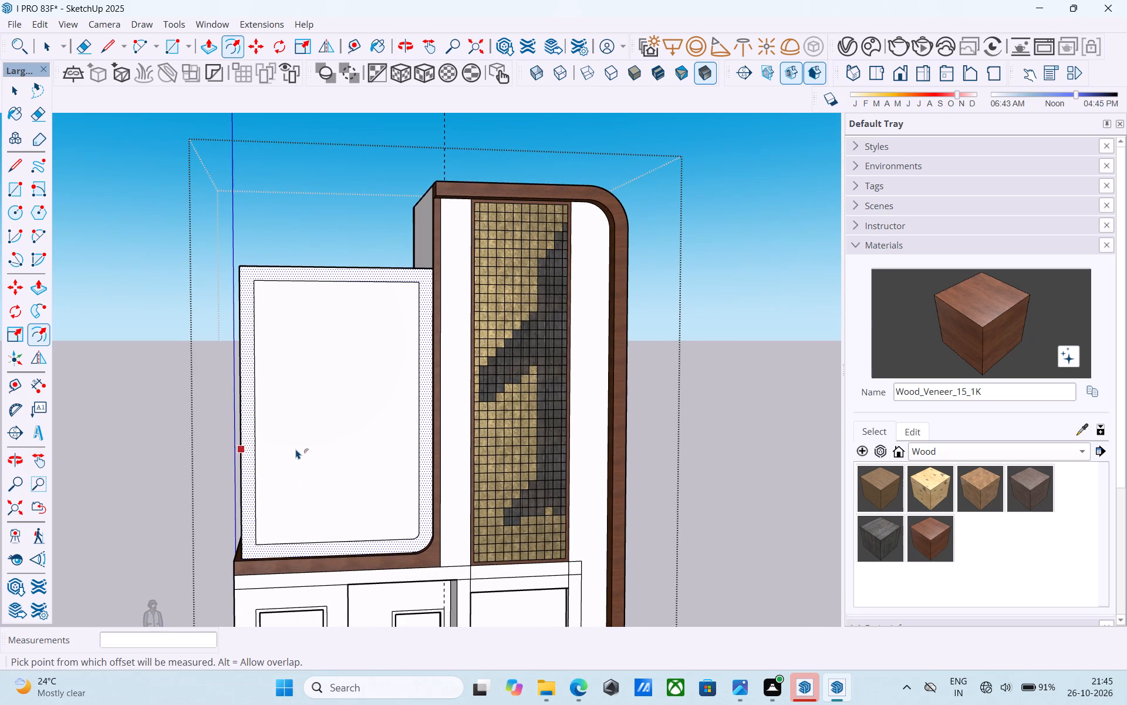
{"action": "scroll", "coordinate": [306, 433], "scroll_direction": "up", "scroll_amount": 1}
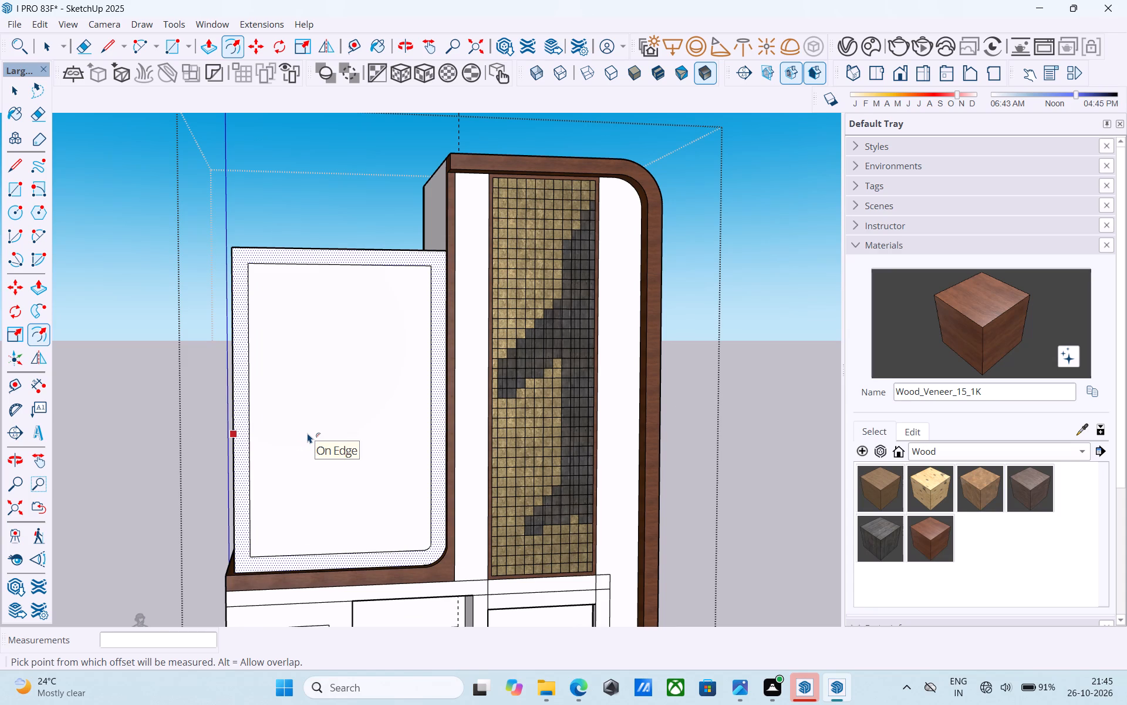
{"action": "key", "text": "space"}
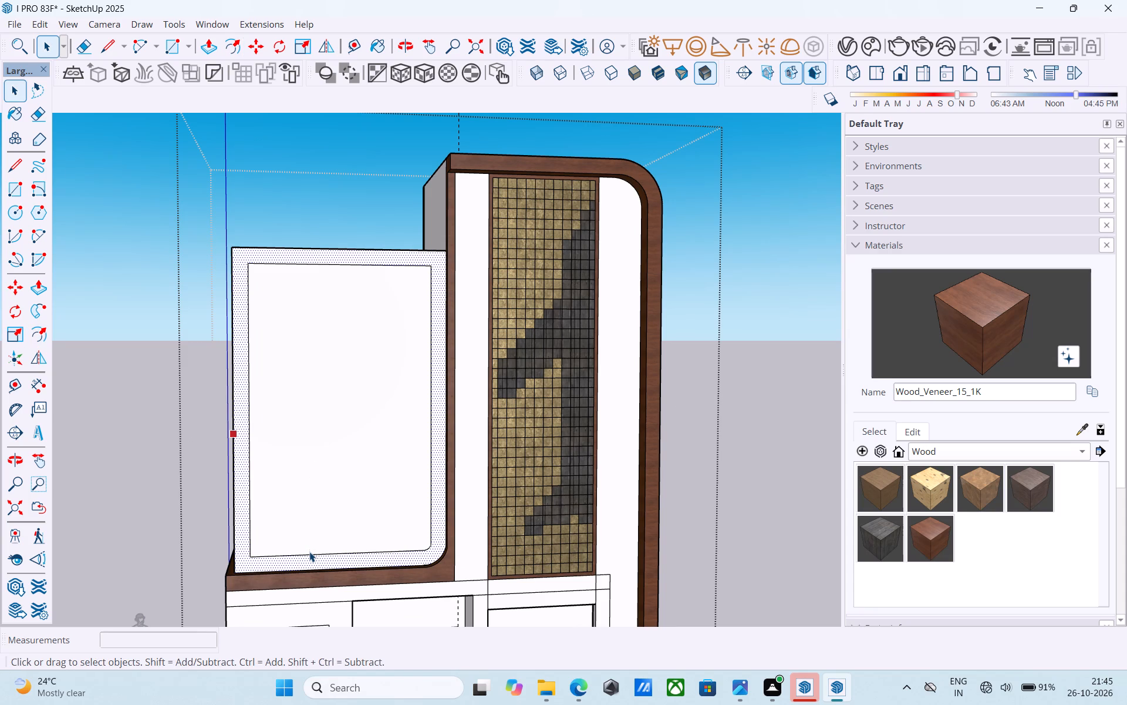
{"action": "left_click", "coordinate": [309, 552]}
{"action": "left_click", "coordinate": [311, 553]}
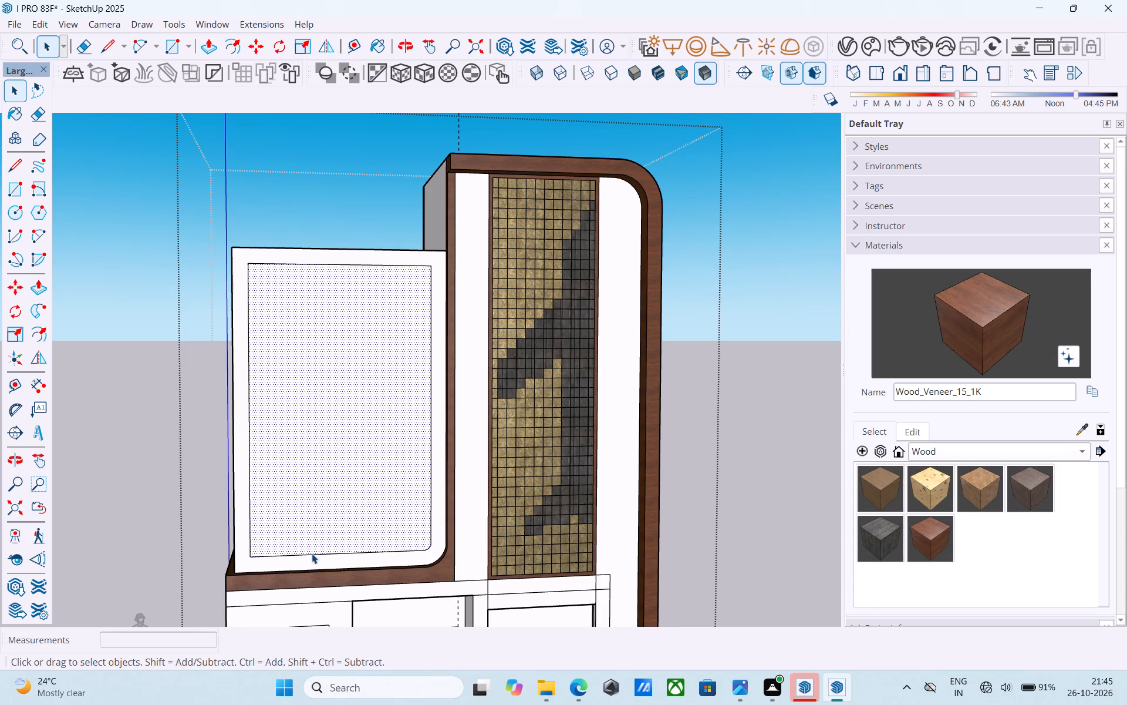
{"action": "left_click", "coordinate": [312, 553]}
{"action": "key", "text": "m"}
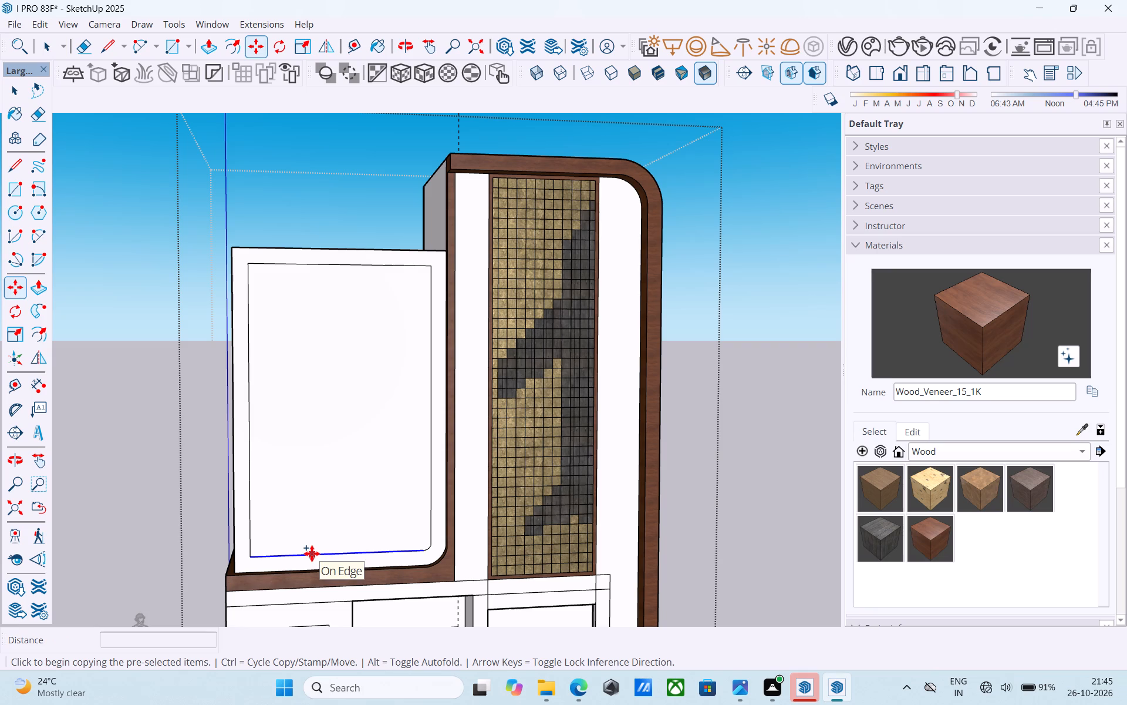
{"action": "left_click", "coordinate": [255, 558]}
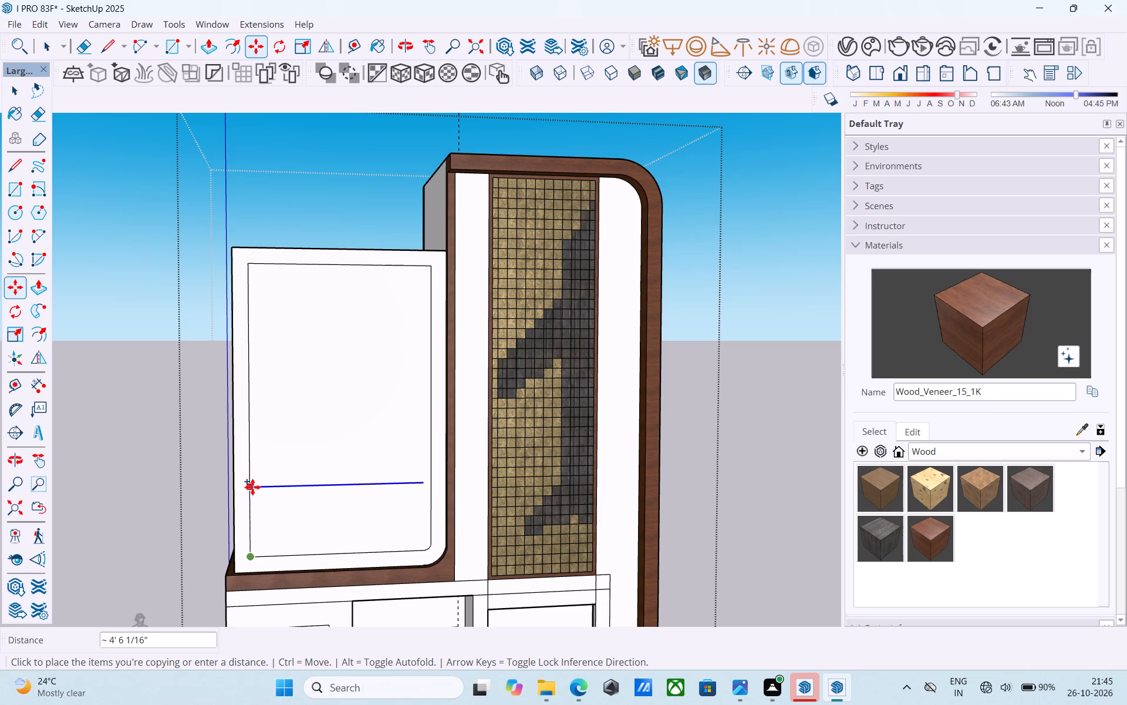
{"action": "type", "text": "6'"}
{"action": "key", "text": "Return"}
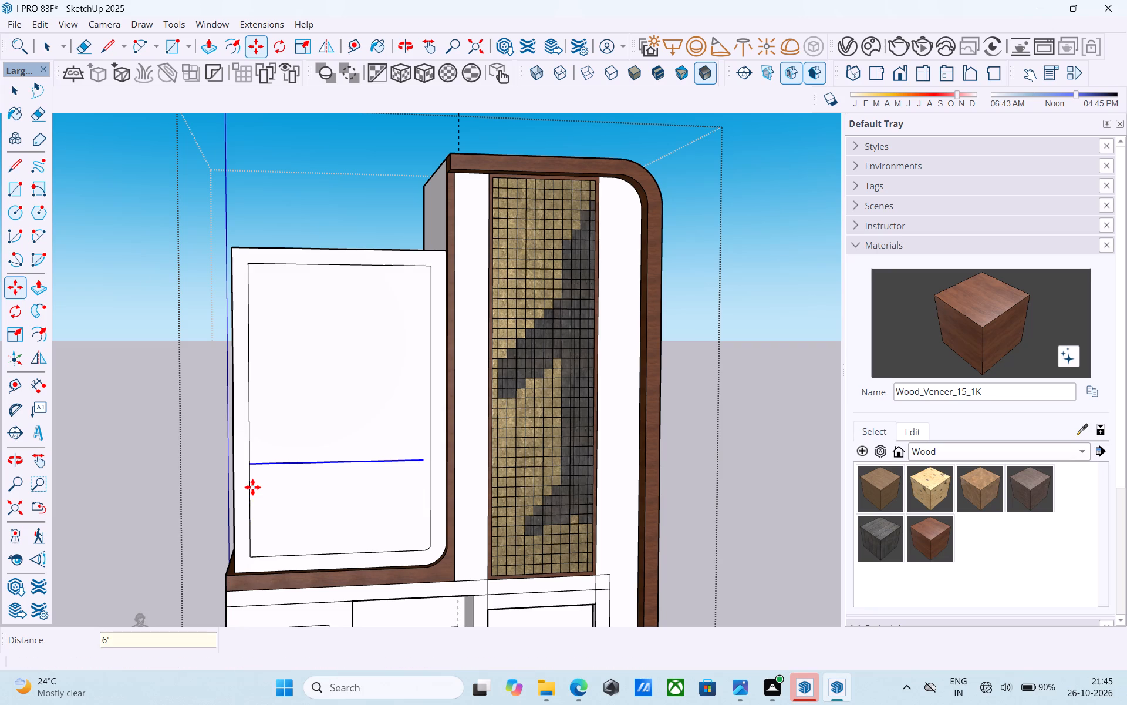
Copy the inset outline's straight bottom edge 1' upward on the upper front face.
{"action": "scroll", "coordinate": [293, 499], "scroll_direction": "down", "scroll_amount": 5}
{"action": "middle_click_drag", "start_coordinate": [293, 499], "coordinate": [289, 521]}
{"action": "scroll", "coordinate": [293, 489], "scroll_direction": "up", "scroll_amount": 4}
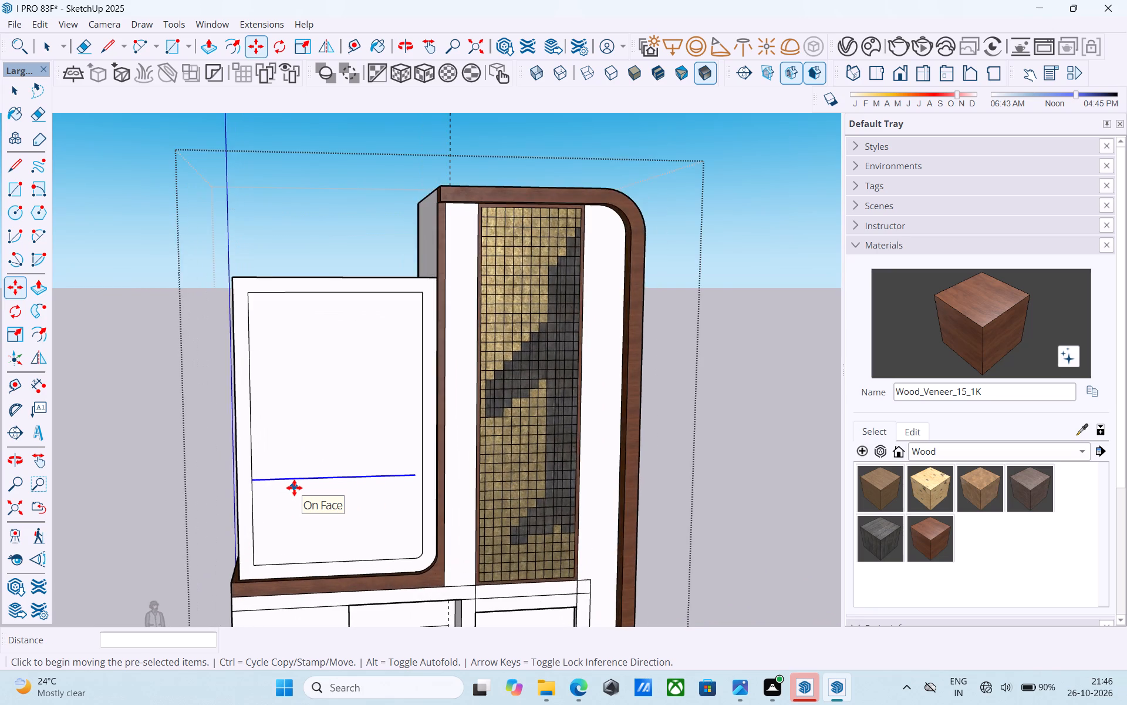
{"action": "scroll", "coordinate": [294, 488], "scroll_direction": "up", "scroll_amount": 2}
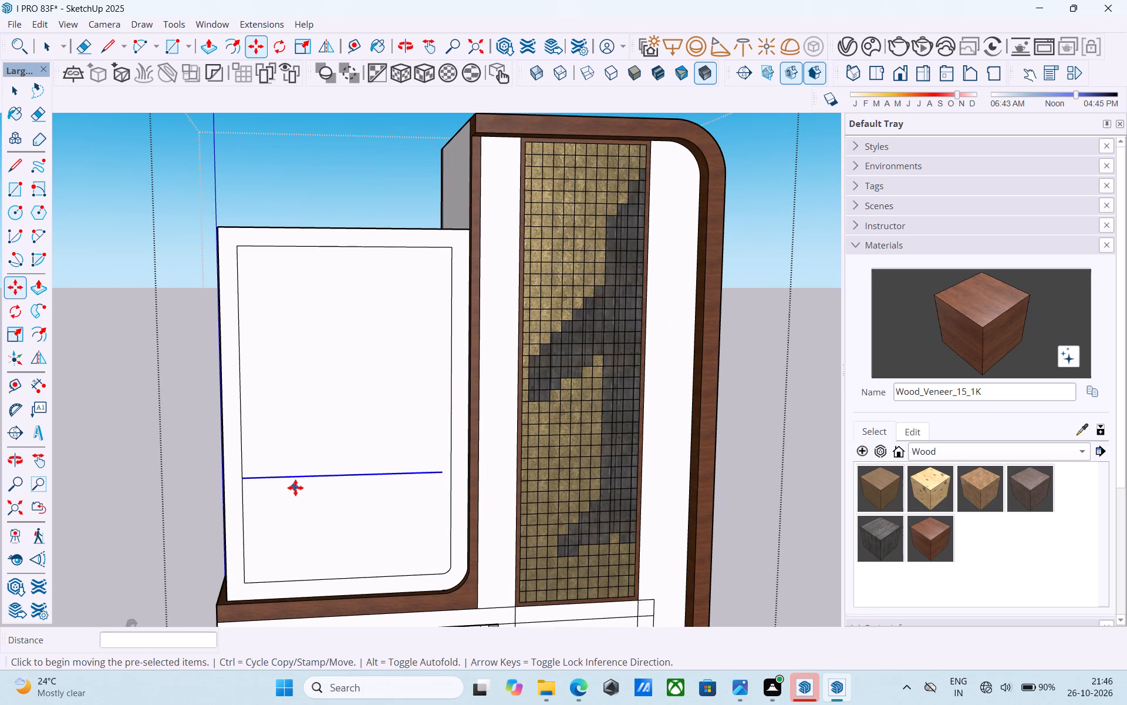
{"action": "key", "text": "space"}
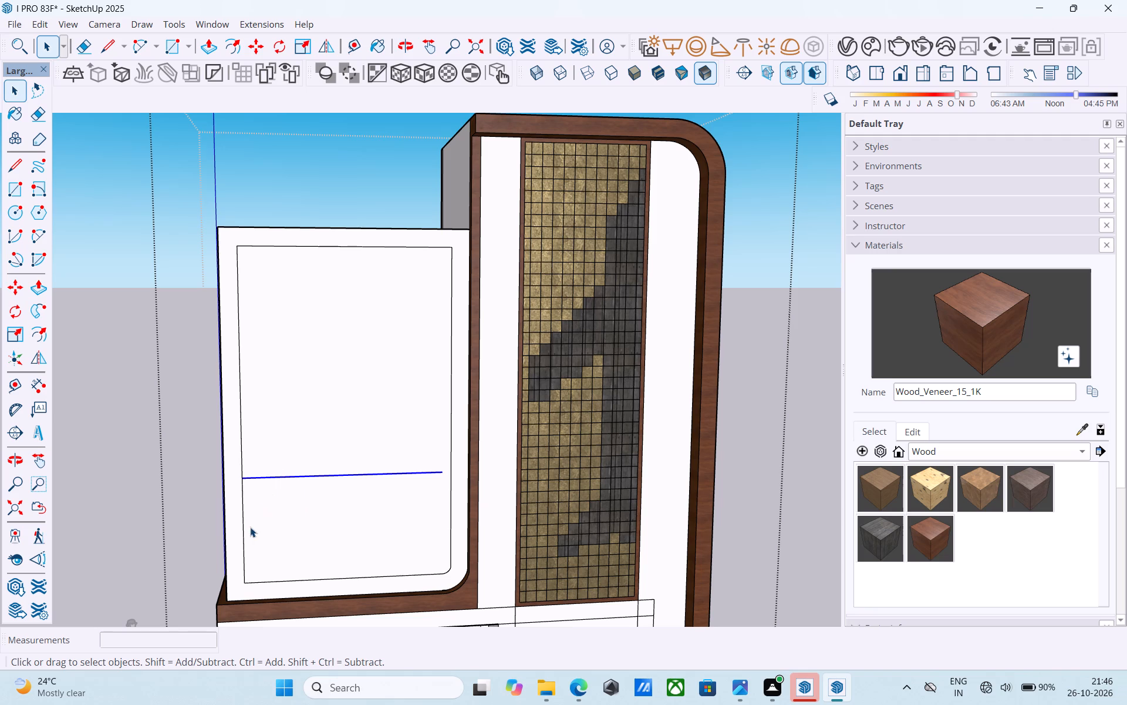
{"action": "left_click", "coordinate": [261, 583]}
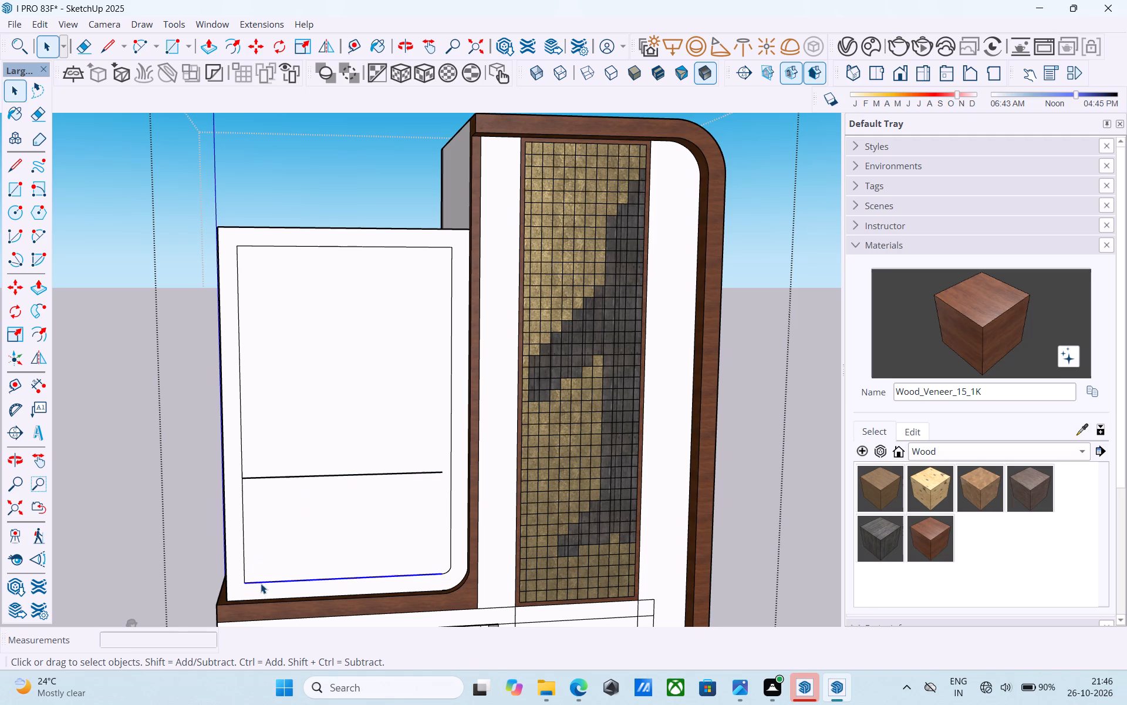
{"action": "left_click", "coordinate": [260, 580]}
{"action": "key", "text": "m"}
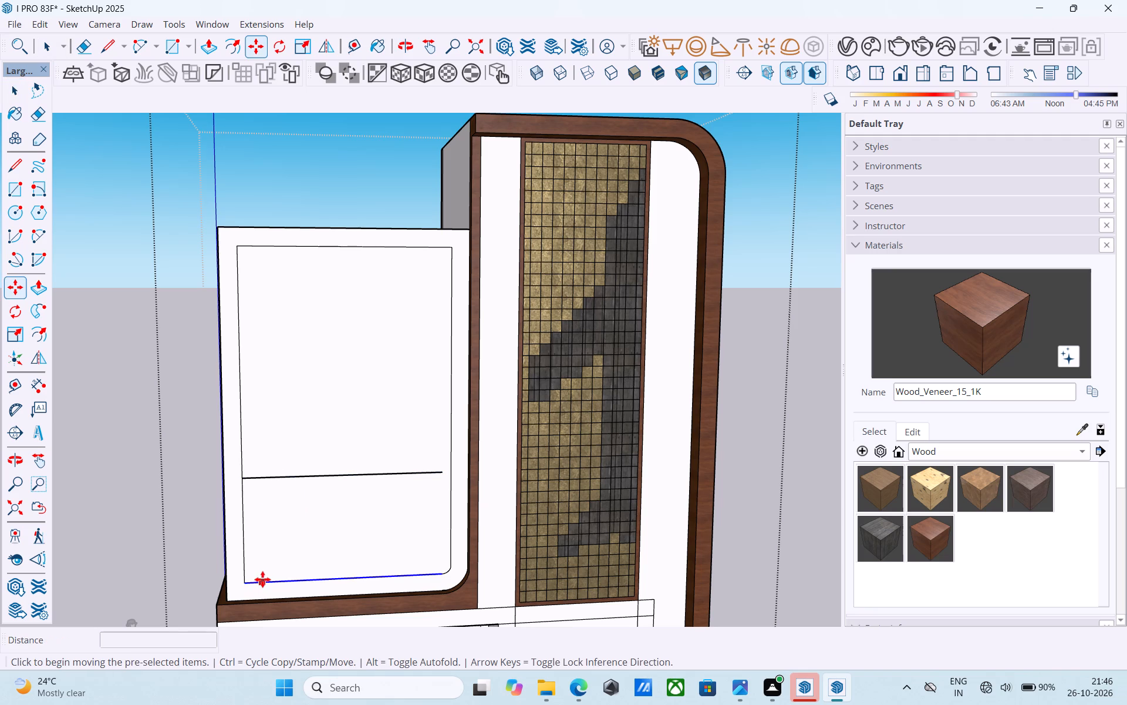
{"action": "left_click", "coordinate": [252, 582]}
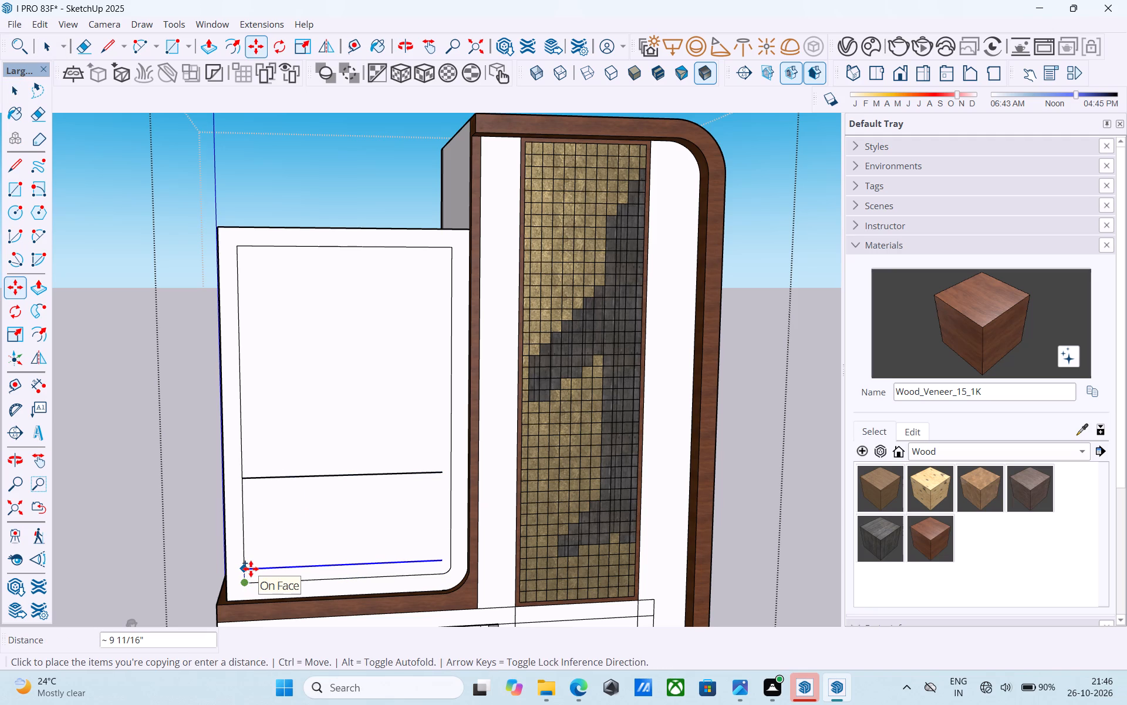
{"action": "type", "text": "1'"}
{"action": "key", "text": "Return"}
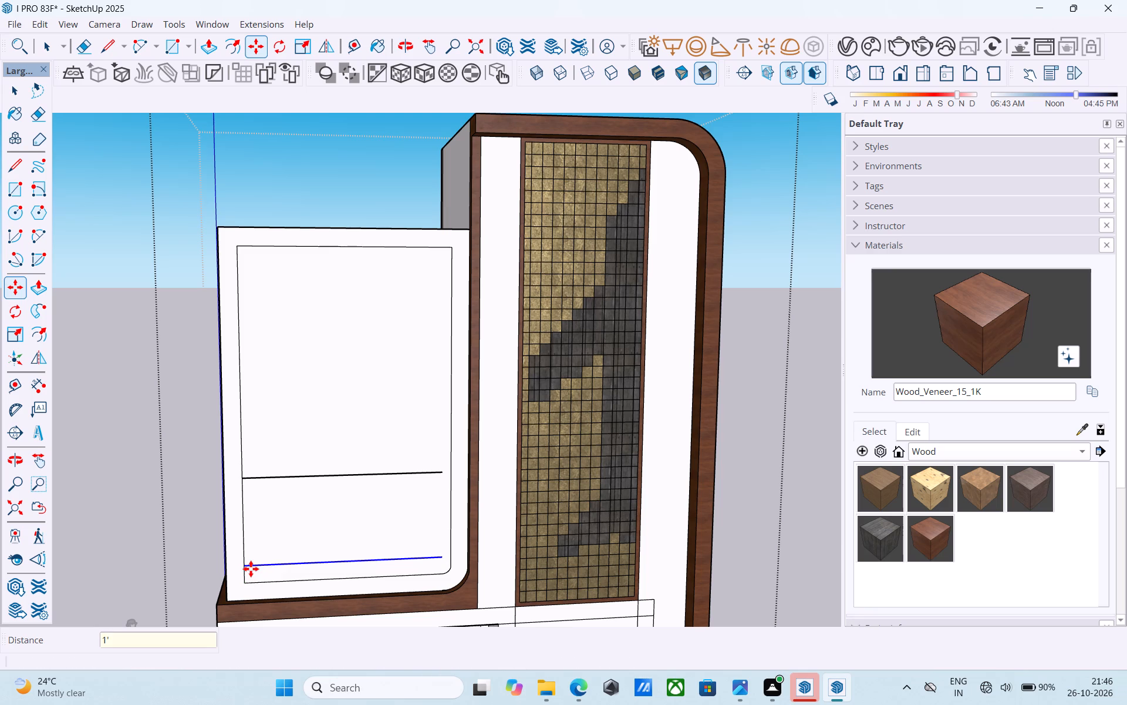
Draw a 5' vertical line joining the ends of the two copied edges on the side nearest the tiled panel.
{"action": "scroll", "coordinate": [251, 569], "scroll_direction": "down", "scroll_amount": 4}
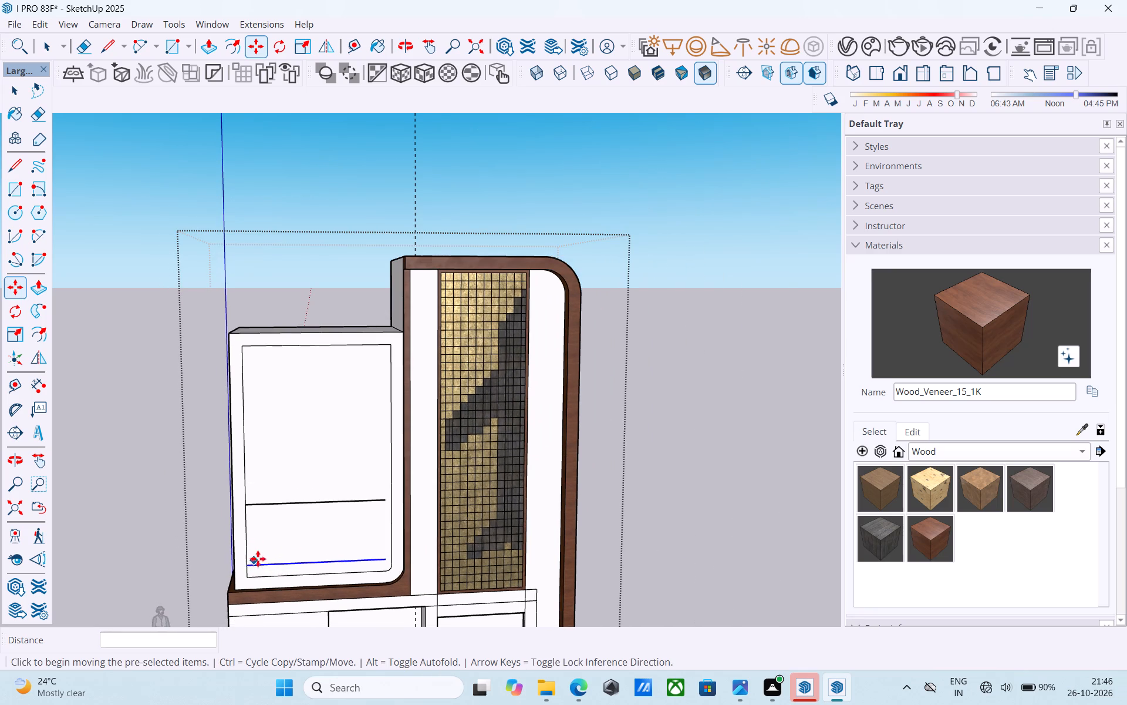
{"action": "middle_click_drag", "start_coordinate": [298, 545], "coordinate": [325, 536]}
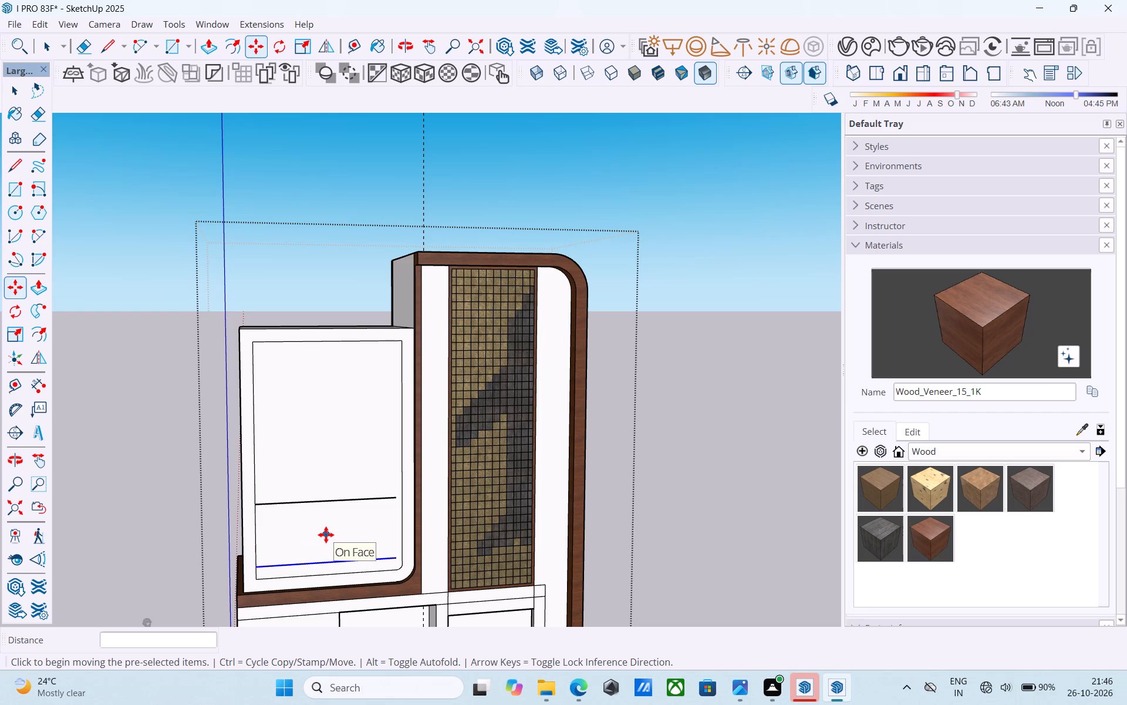
{"action": "scroll", "coordinate": [305, 542], "scroll_direction": "down", "scroll_amount": 3}
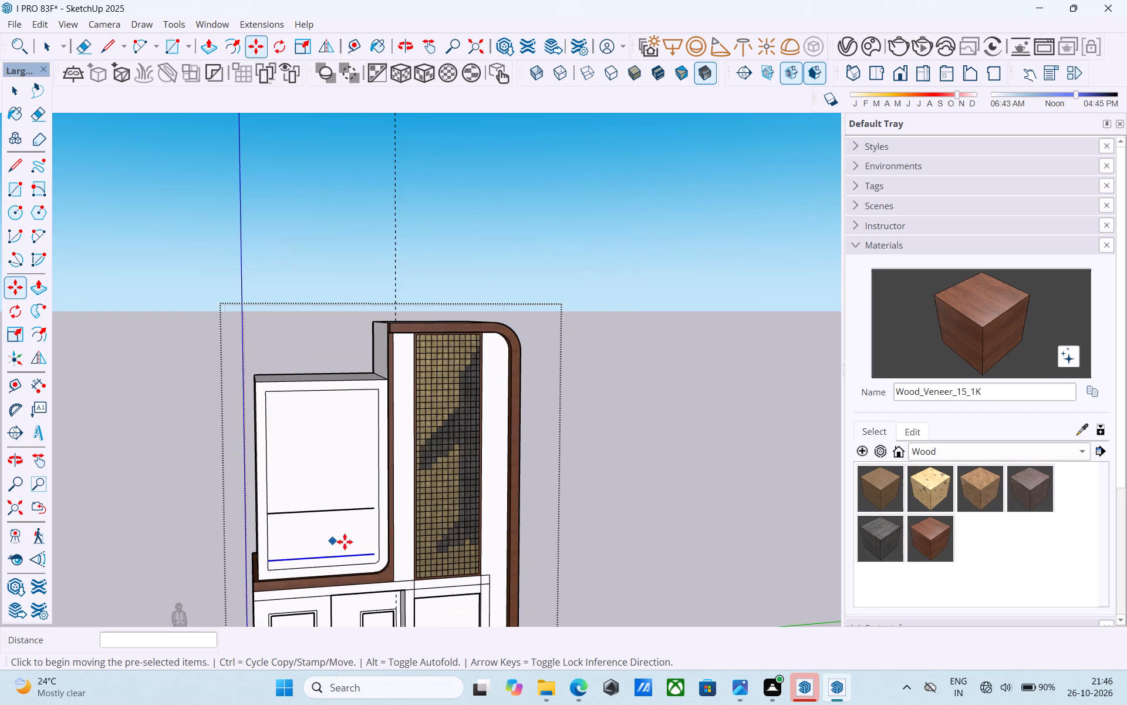
{"action": "middle_click_drag", "start_coordinate": [372, 542], "coordinate": [390, 526]}
{"action": "scroll", "coordinate": [260, 525], "scroll_direction": "down", "scroll_amount": 2}
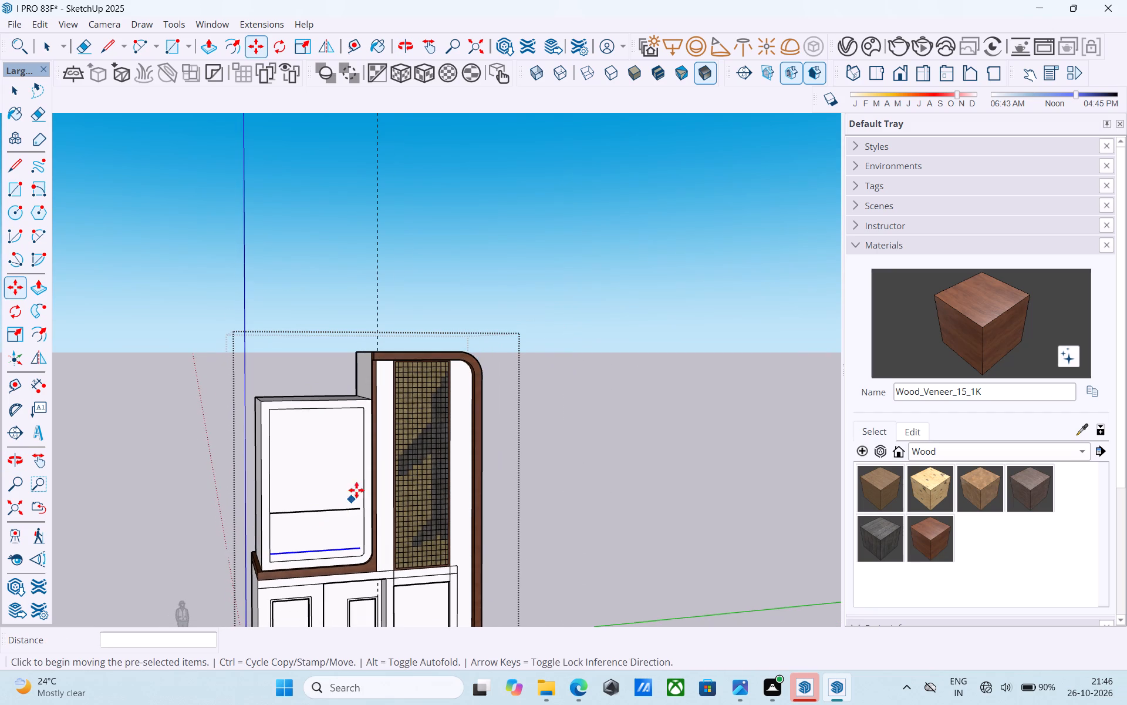
{"action": "middle_click_drag", "start_coordinate": [342, 539], "coordinate": [312, 519]}
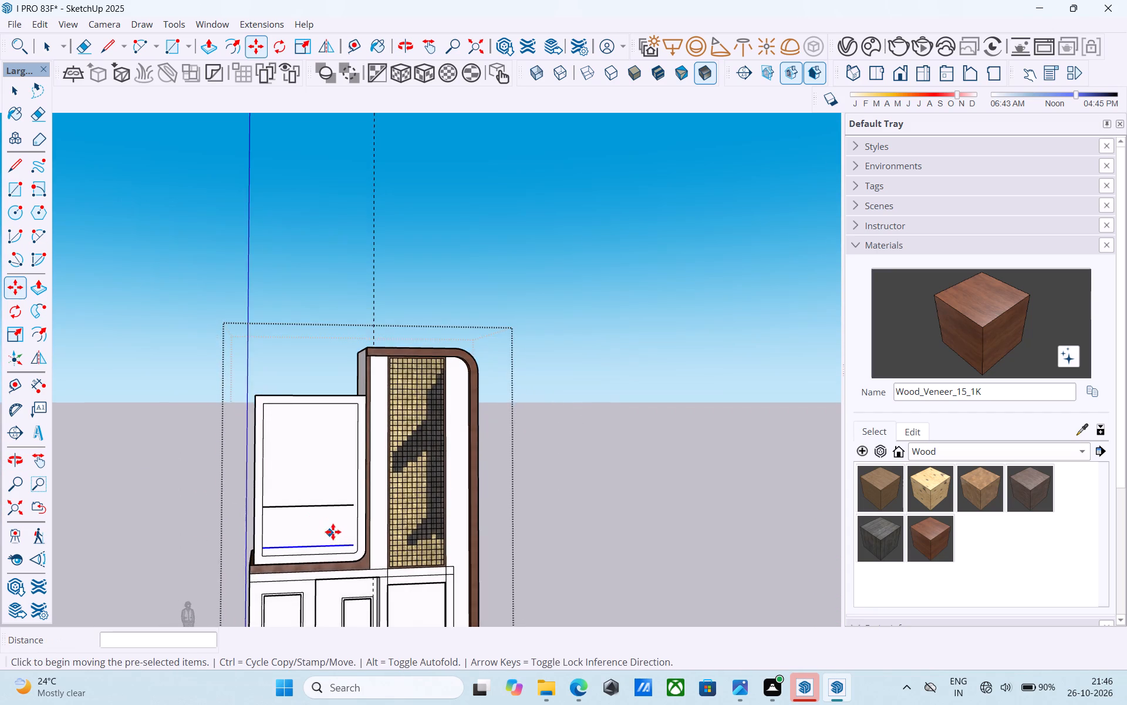
{"action": "scroll", "coordinate": [336, 529], "scroll_direction": "up", "scroll_amount": 5}
{"action": "key", "text": "l"}
{"action": "scroll", "coordinate": [369, 506], "scroll_direction": "up", "scroll_amount": 4}
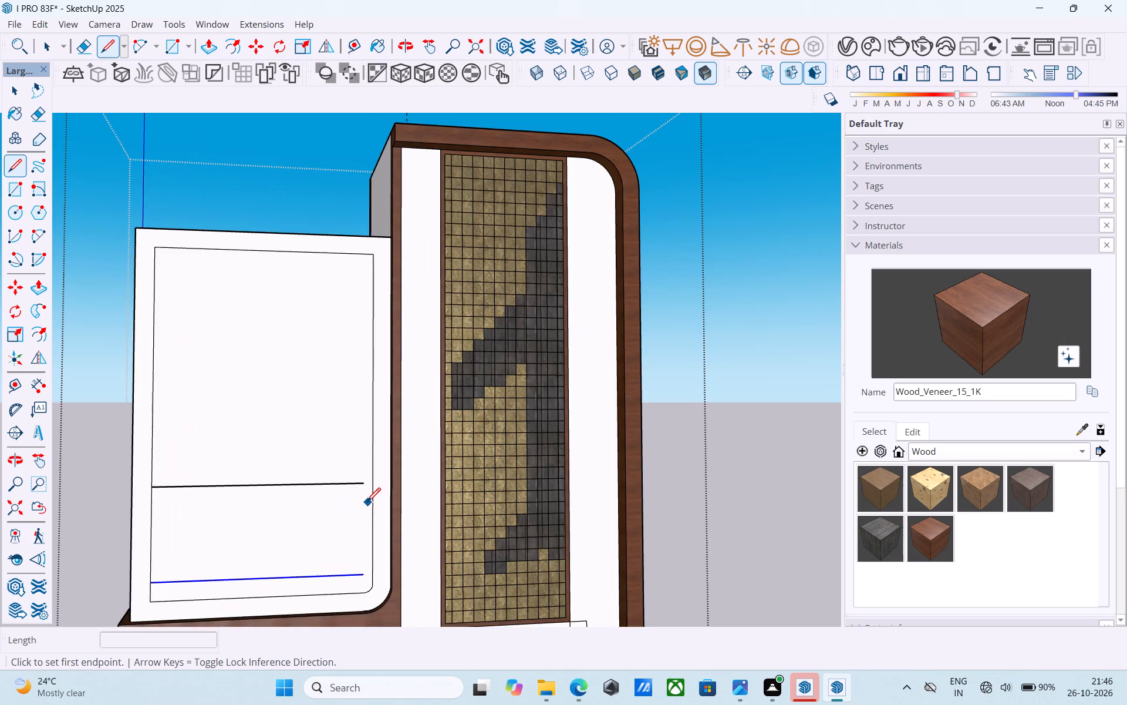
{"action": "scroll", "coordinate": [367, 503], "scroll_direction": "up", "scroll_amount": 2}
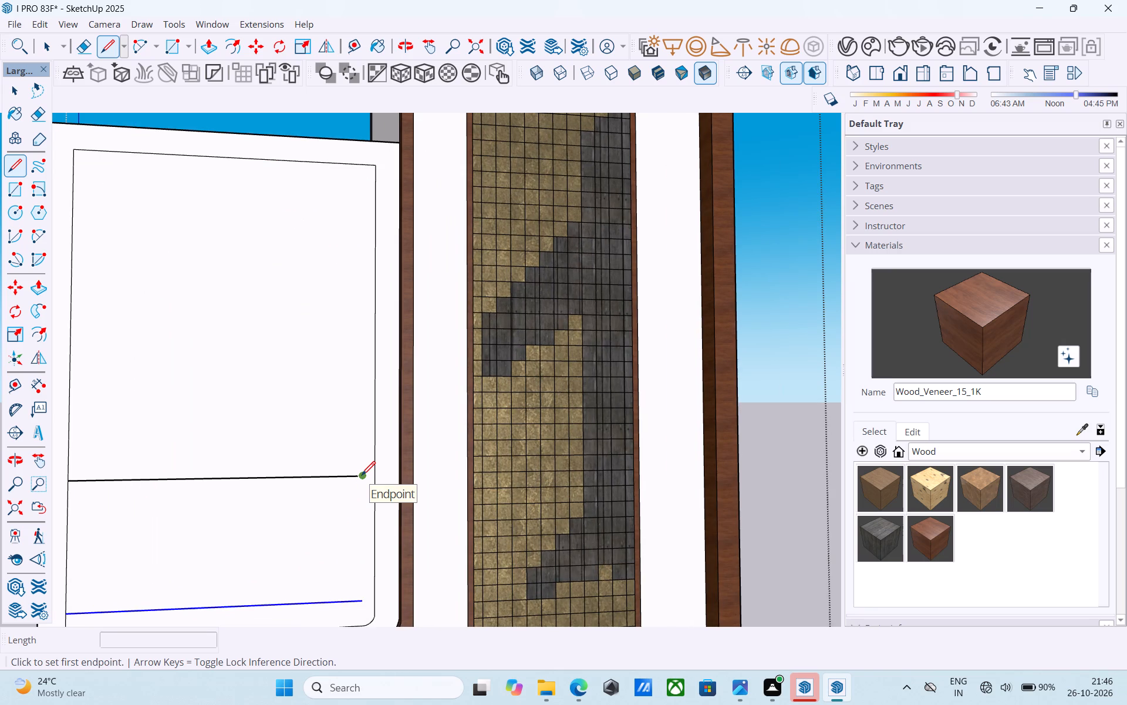
{"action": "left_click", "coordinate": [362, 476]}
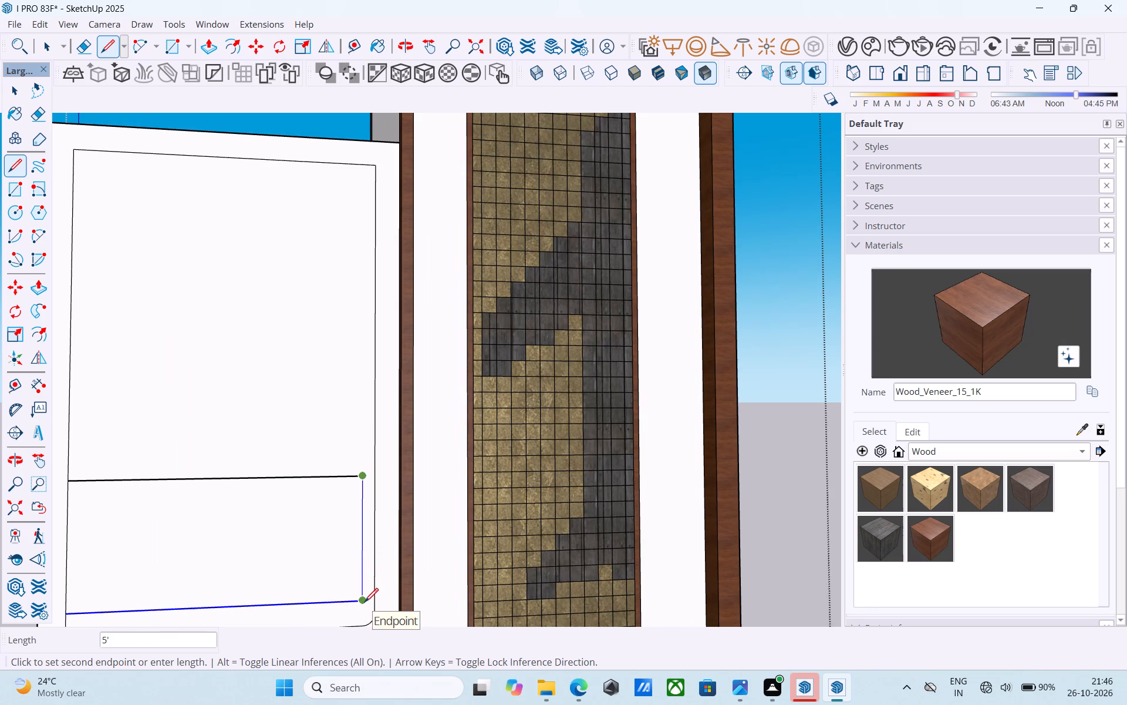
{"action": "left_click", "coordinate": [365, 603]}
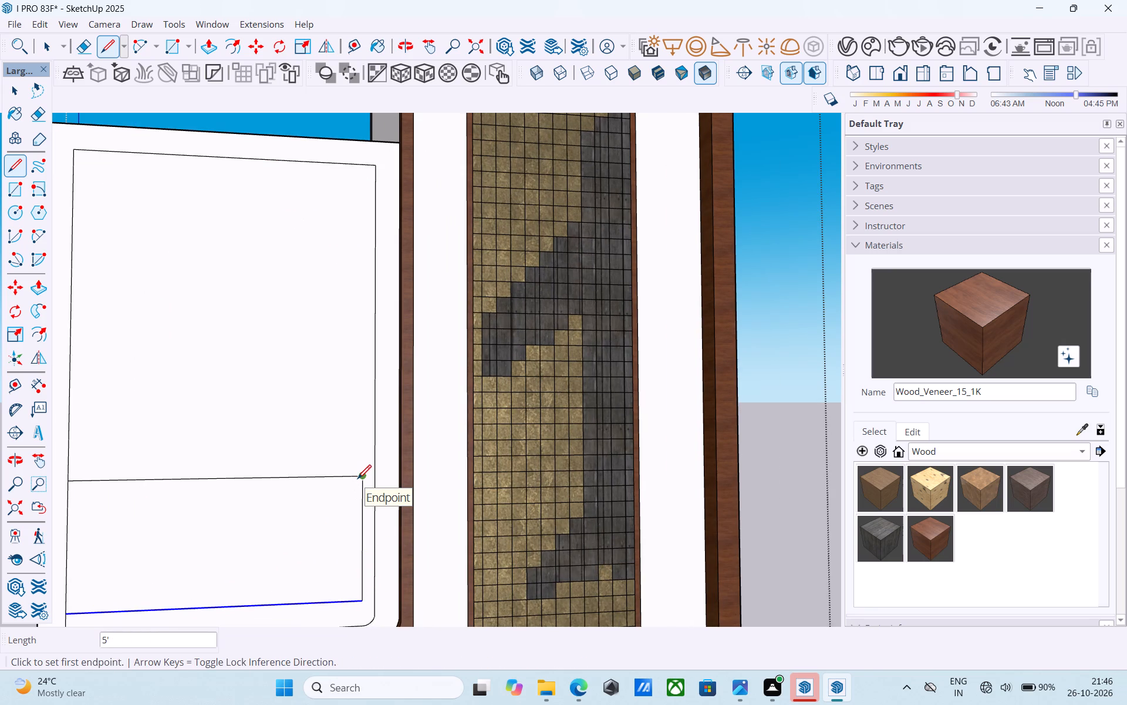
Draw 1' guide lines forming a square inside the new rectangle's upper corner nearest the tiled panel.
{"action": "left_click", "coordinate": [357, 480]}
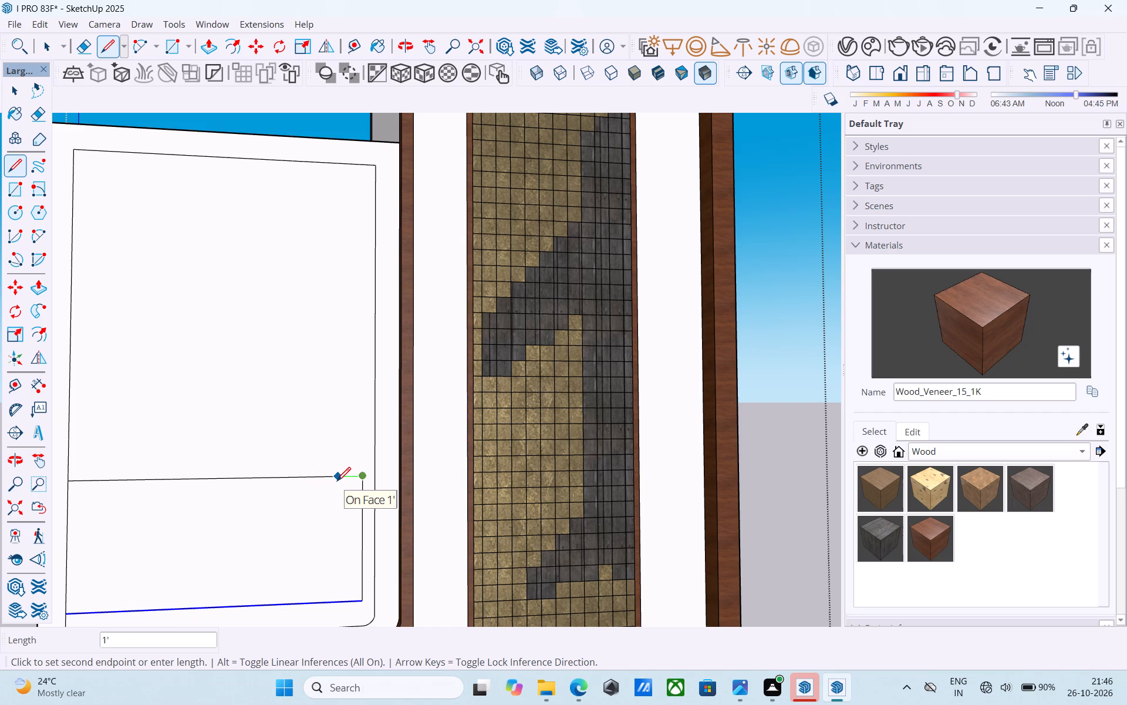
{"action": "left_click", "coordinate": [338, 482]}
{"action": "left_click", "coordinate": [356, 482]}
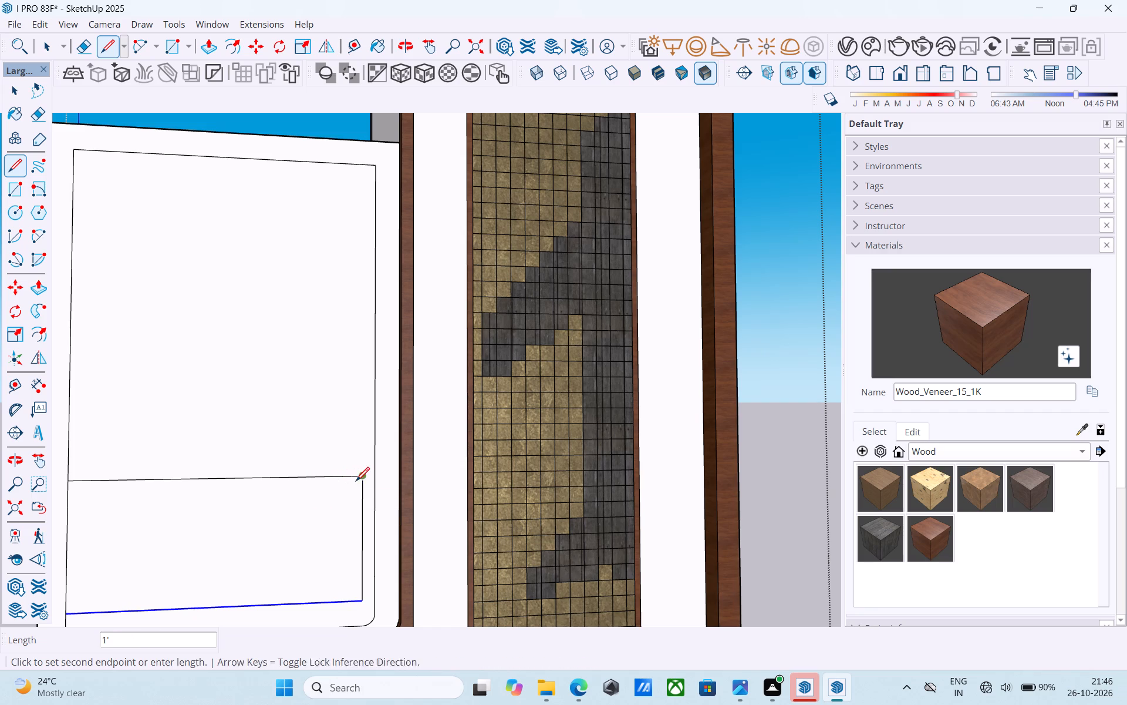
{"action": "left_click", "coordinate": [362, 493]}
{"action": "left_click", "coordinate": [363, 498]}
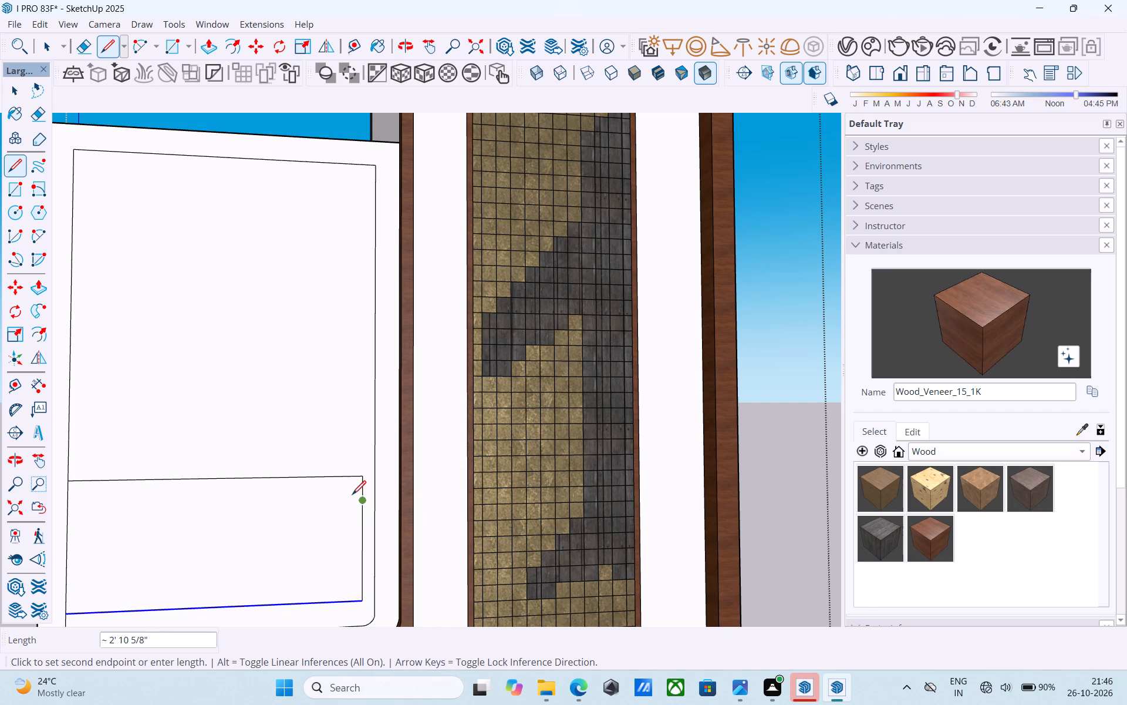
{"action": "left_click", "coordinate": [339, 503]}
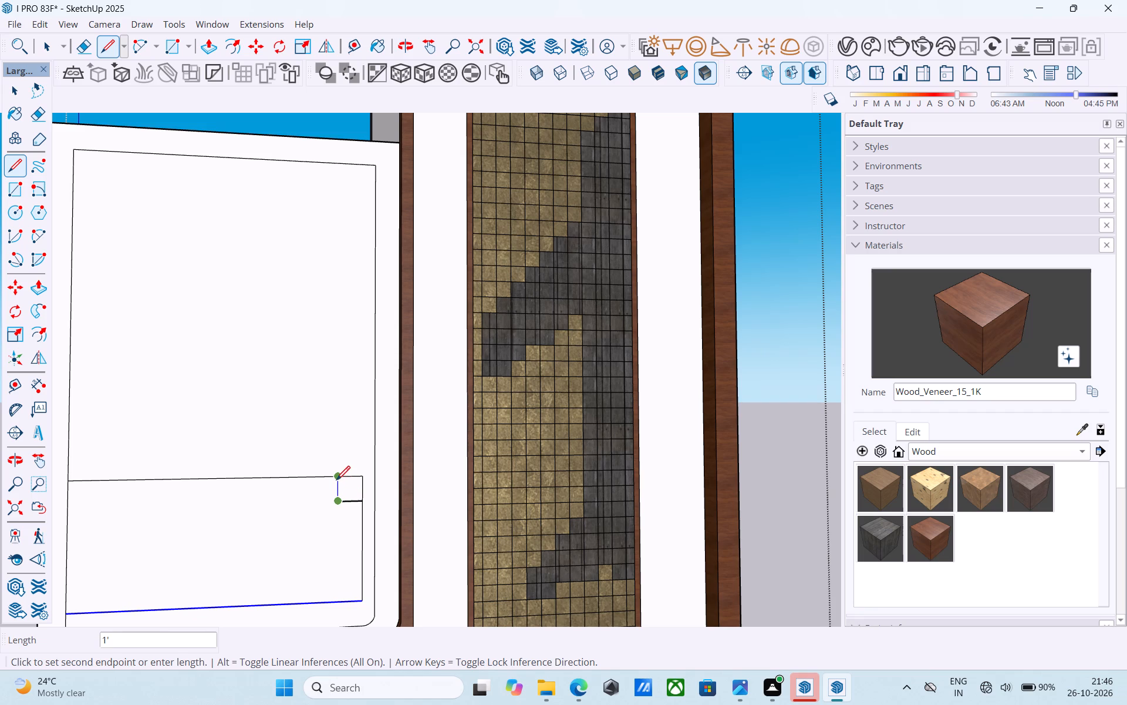
{"action": "left_click", "coordinate": [336, 481]}
{"action": "scroll", "coordinate": [345, 481], "scroll_direction": "up", "scroll_amount": 1}
{"action": "middle_click_drag", "start_coordinate": [343, 481], "coordinate": [314, 488]}
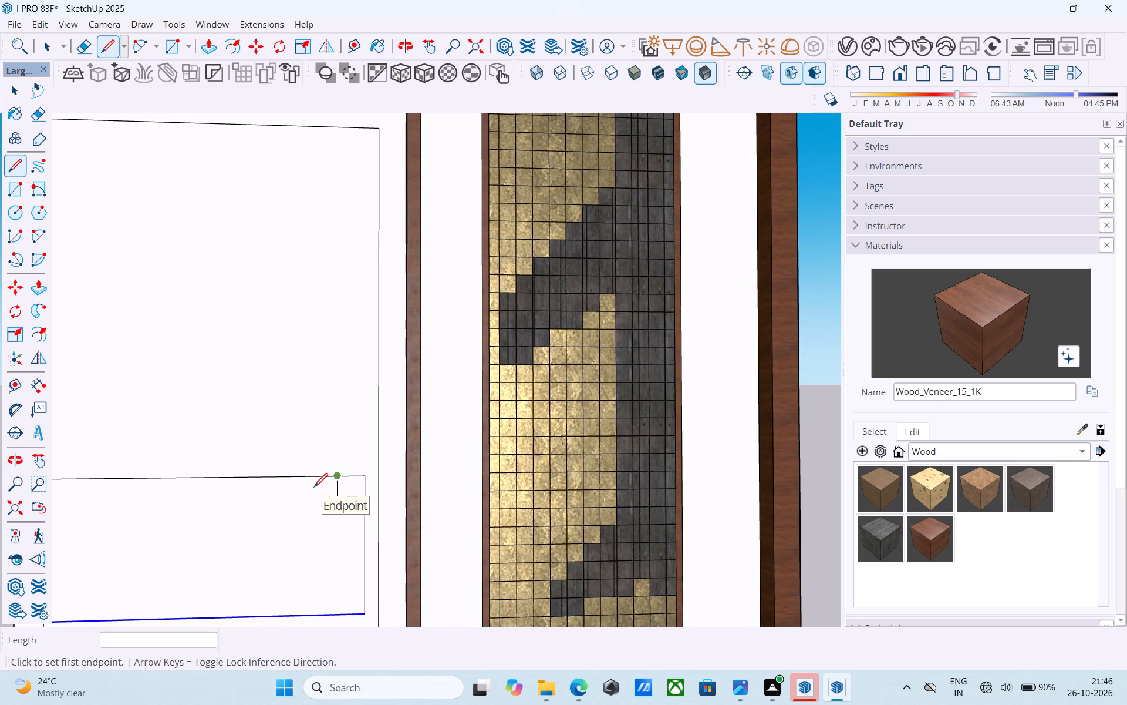
Draw 1' guide lines forming a square inside the new rectangle's lower corner nearest the tiled panel.
{"action": "scroll", "coordinate": [314, 488], "scroll_direction": "up", "scroll_amount": 2}
{"action": "scroll", "coordinate": [314, 488], "scroll_direction": "down", "scroll_amount": 5}
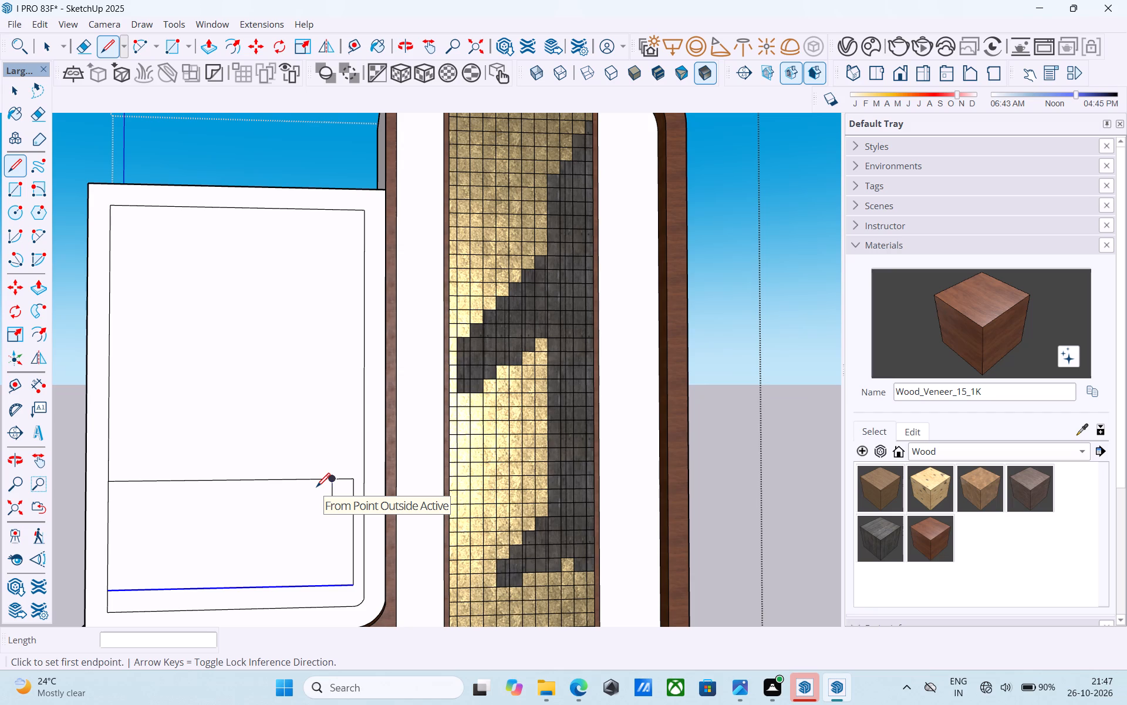
{"action": "scroll", "coordinate": [361, 583], "scroll_direction": "up", "scroll_amount": 3}
{"action": "left_click", "coordinate": [355, 586]}
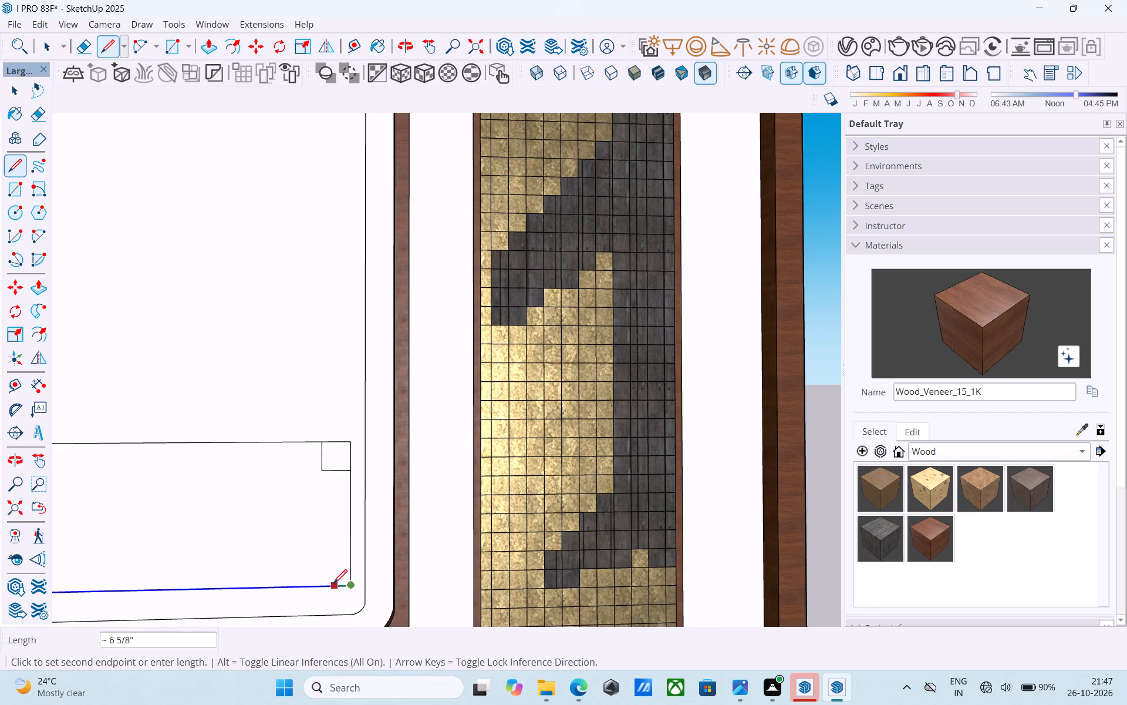
{"action": "left_click", "coordinate": [322, 585]}
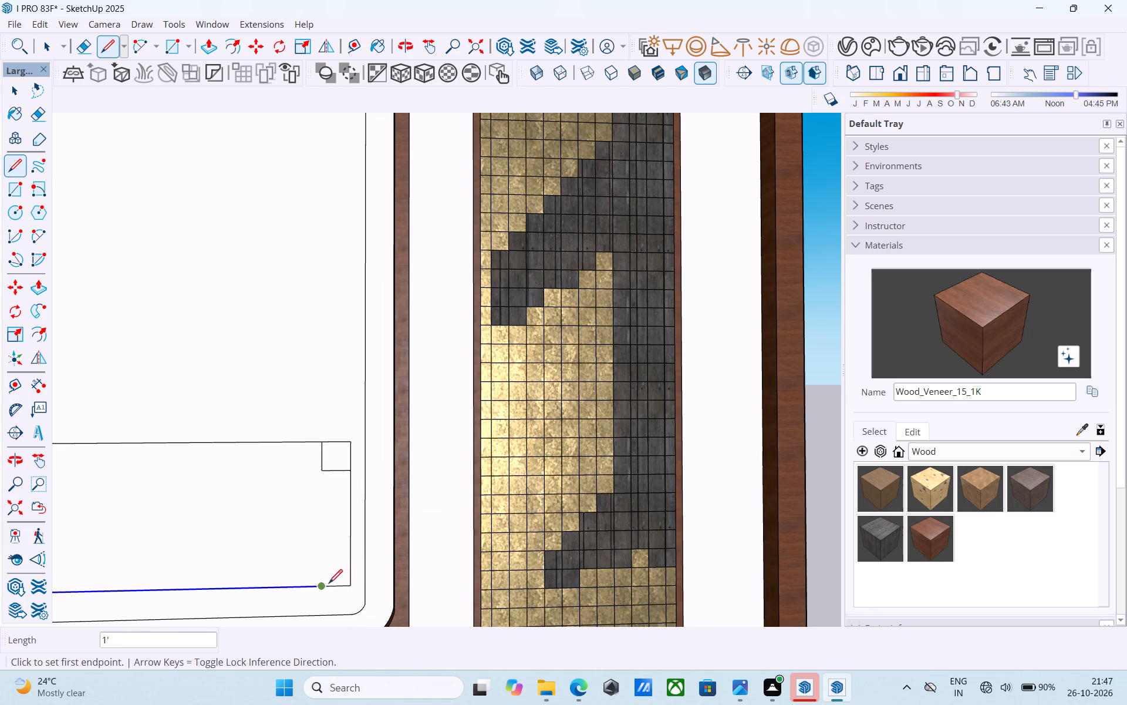
{"action": "left_click", "coordinate": [352, 585]}
{"action": "left_click", "coordinate": [352, 563]}
{"action": "left_click", "coordinate": [349, 557]}
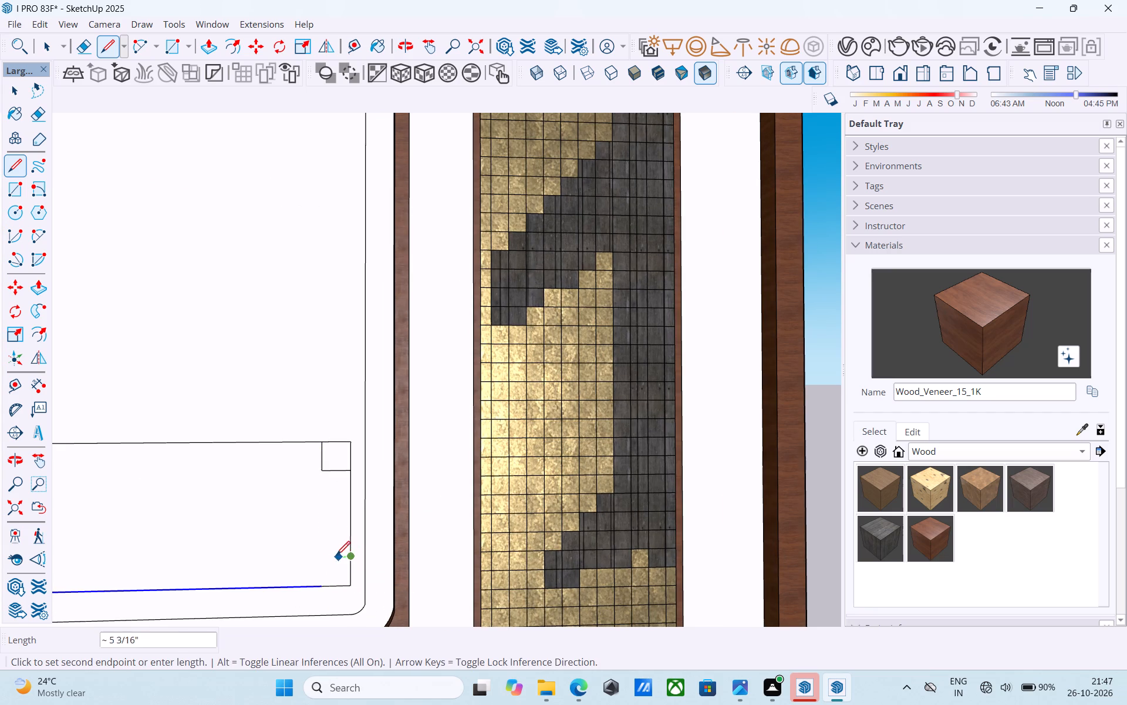
{"action": "left_click", "coordinate": [324, 557]}
{"action": "left_click", "coordinate": [324, 582]}
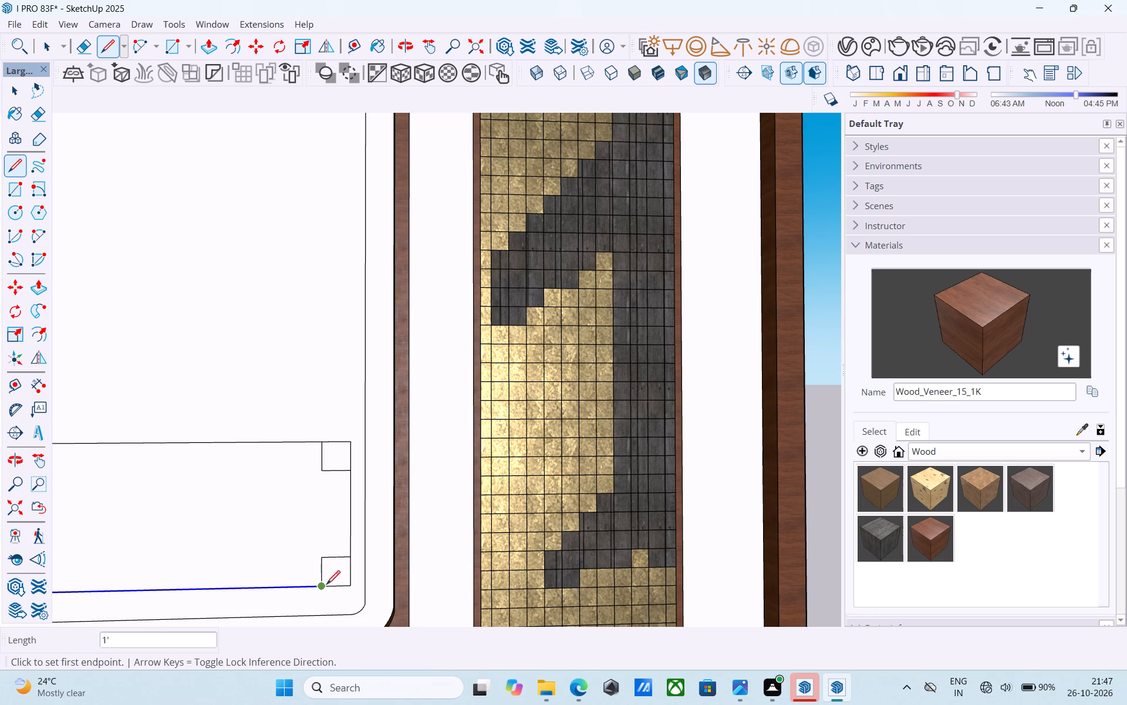
Draw 1' radius arcs across the rectangle's two guide squares, rounding the corners nearest the tiled panel.
{"action": "key", "text": "a"}
{"action": "scroll", "coordinate": [326, 586], "scroll_direction": "up", "scroll_amount": 4}
{"action": "left_click", "coordinate": [322, 587]}
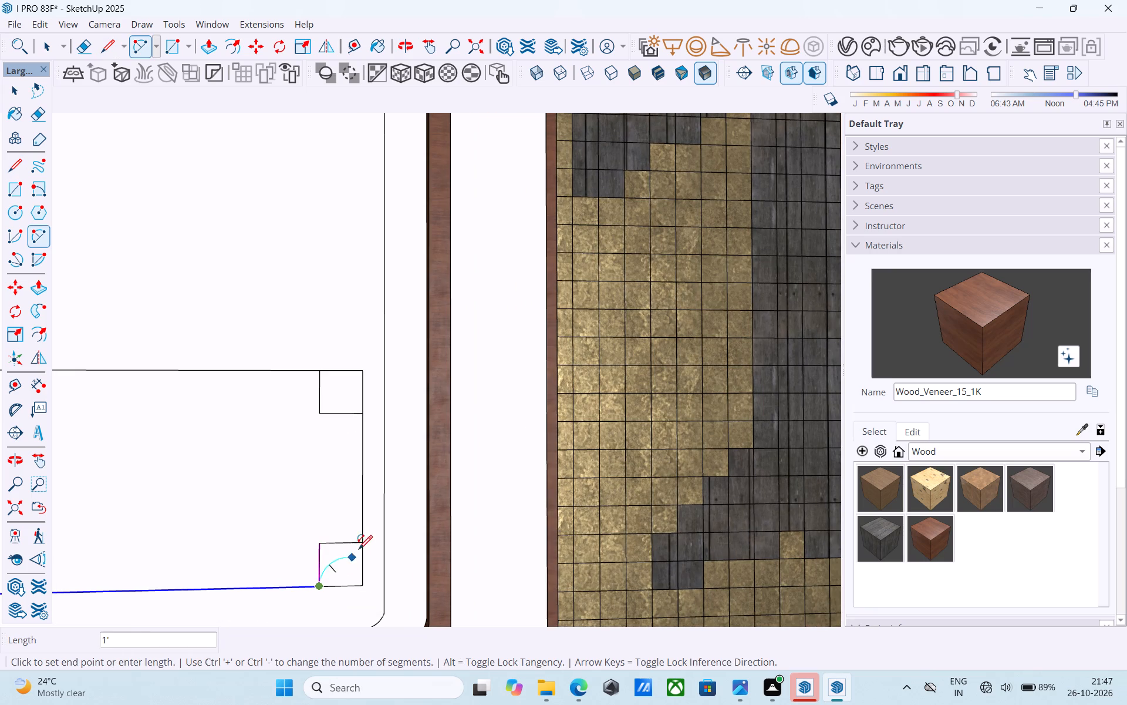
{"action": "scroll", "coordinate": [362, 549], "scroll_direction": "up", "scroll_amount": 4}
{"action": "left_click", "coordinate": [362, 549]}
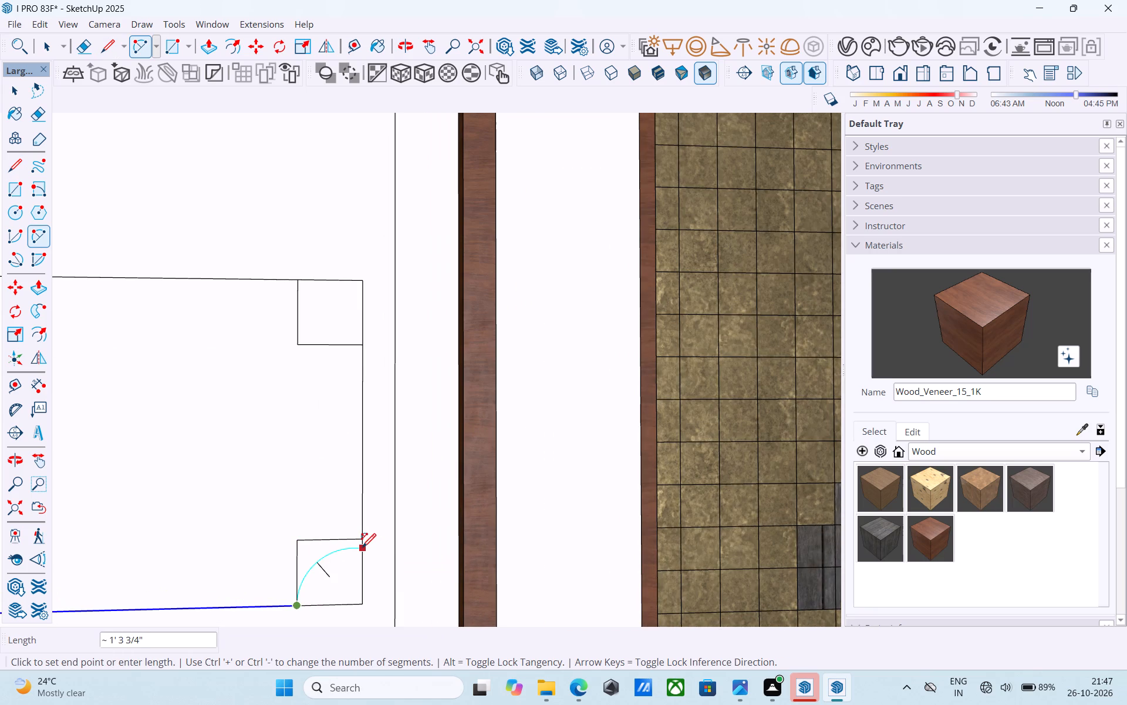
{"action": "key", "text": "ctrl+z"}
{"action": "left_click", "coordinate": [362, 546]}
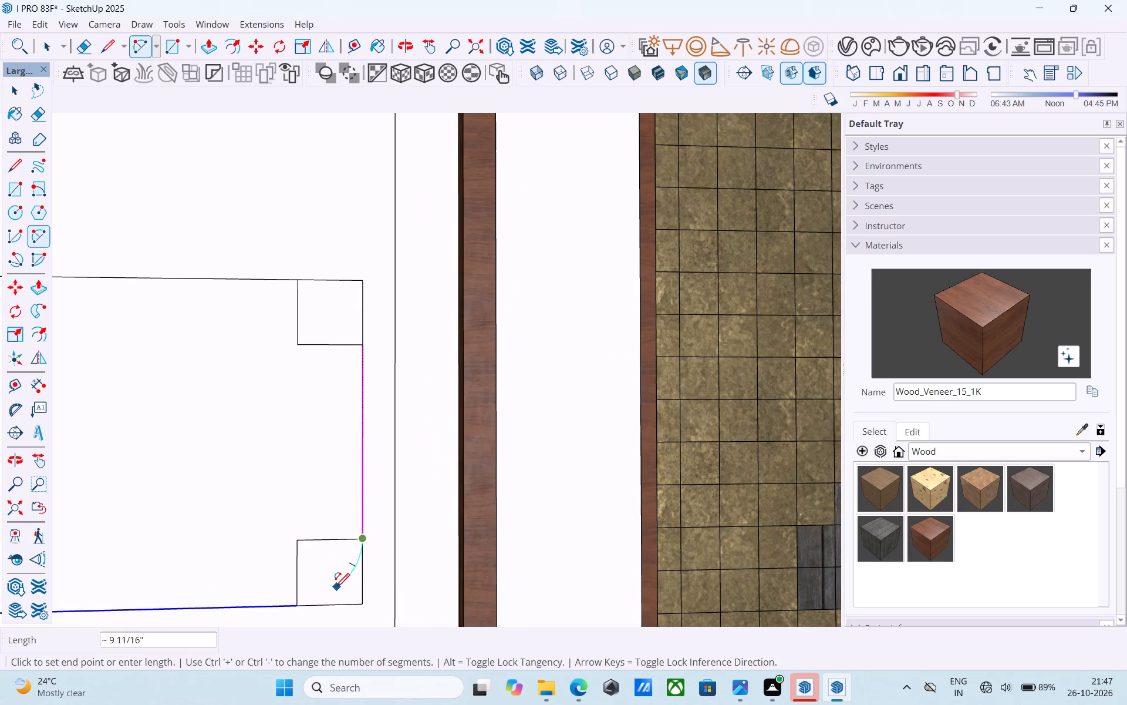
{"action": "left_click", "coordinate": [299, 606]}
{"action": "left_click", "coordinate": [299, 606]}
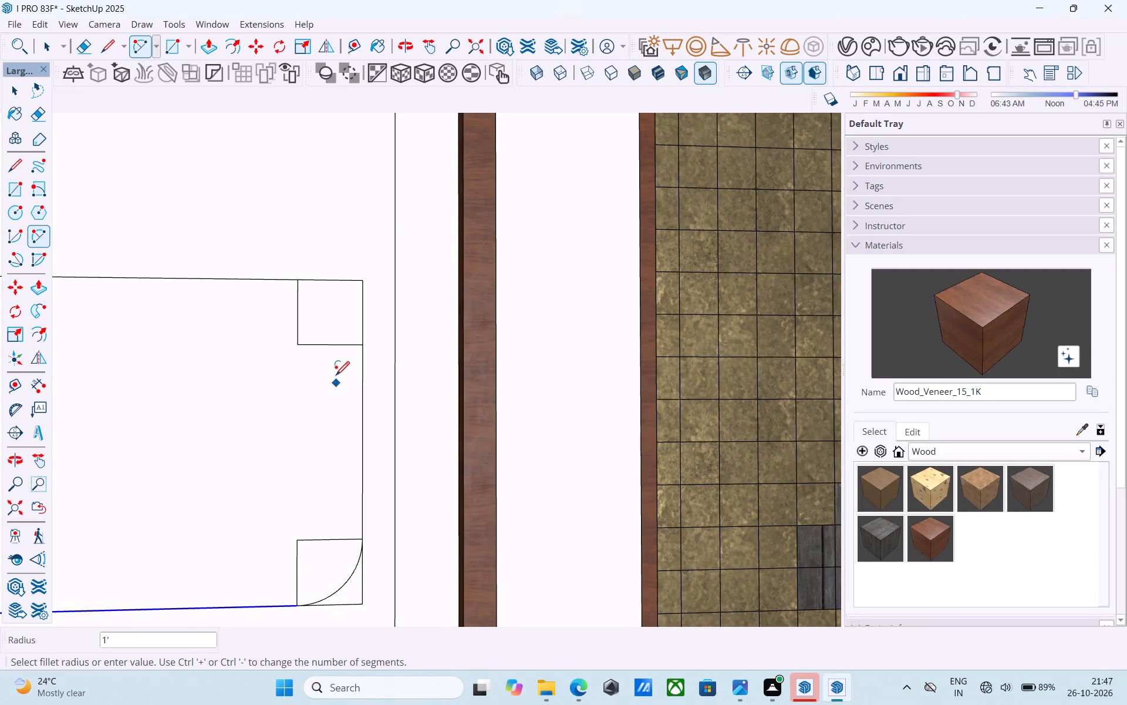
{"action": "left_click", "coordinate": [297, 279]}
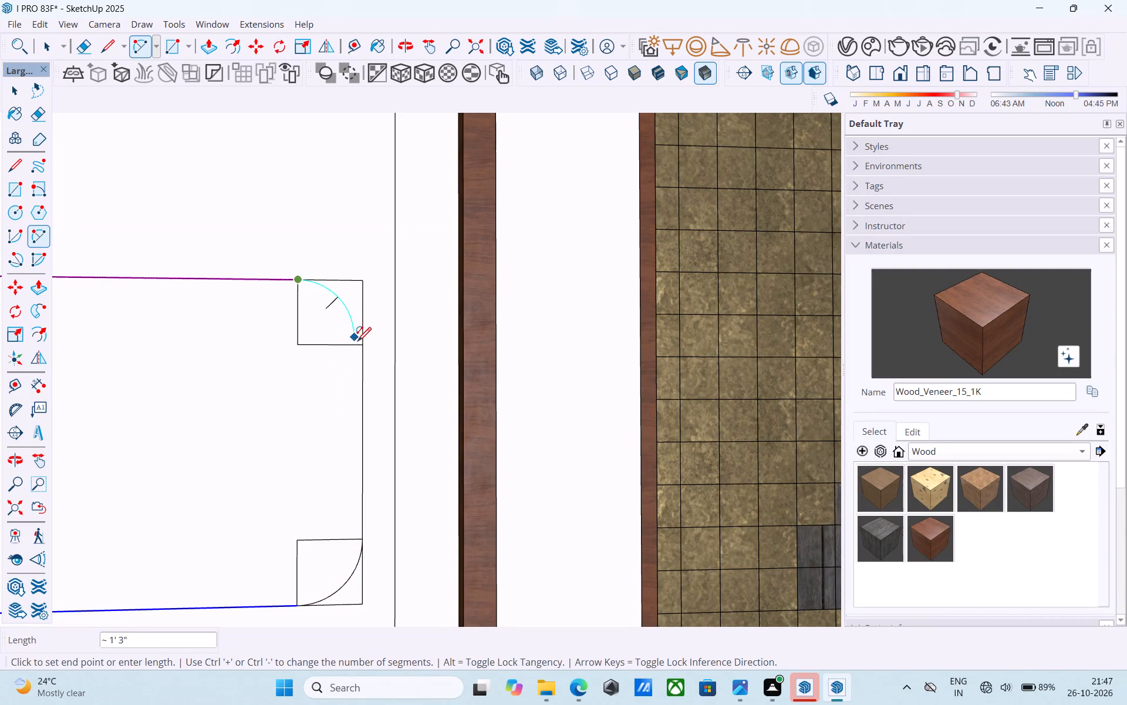
{"action": "left_click", "coordinate": [360, 345]}
{"action": "left_click", "coordinate": [360, 345]}
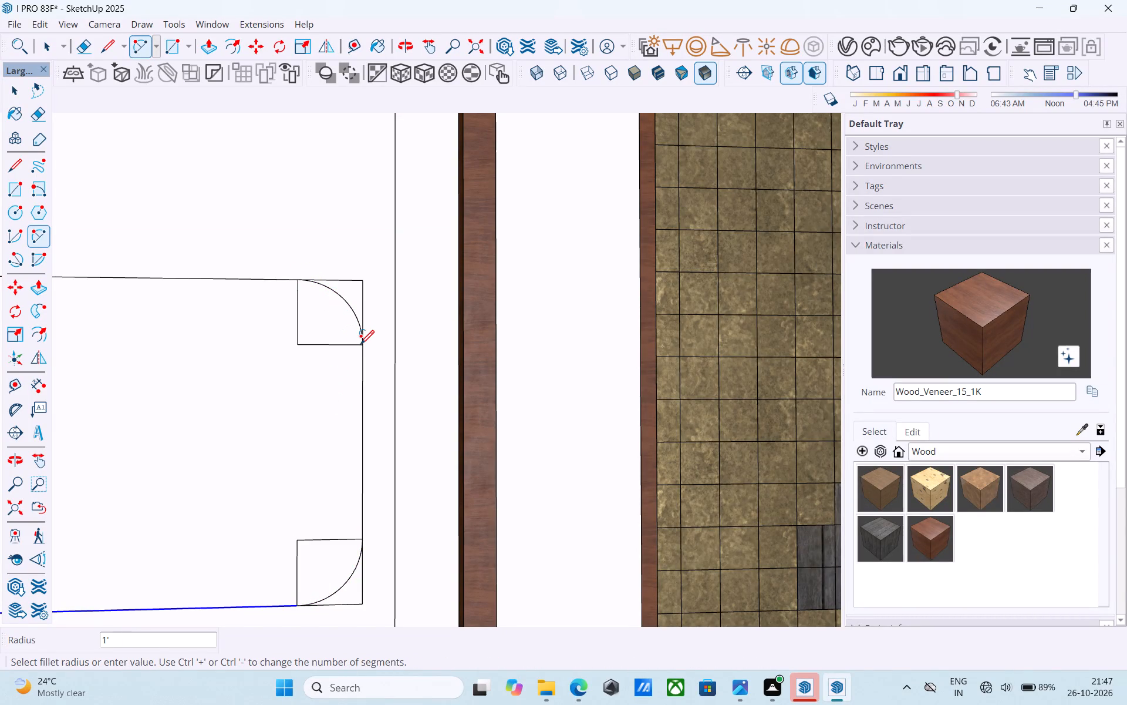
Erase the sharp corner edges outside both arcs and the guide square lines inside them.
{"action": "key", "text": "e"}
{"action": "left_click_drag", "start_coordinate": [367, 289], "coordinate": [349, 278]}
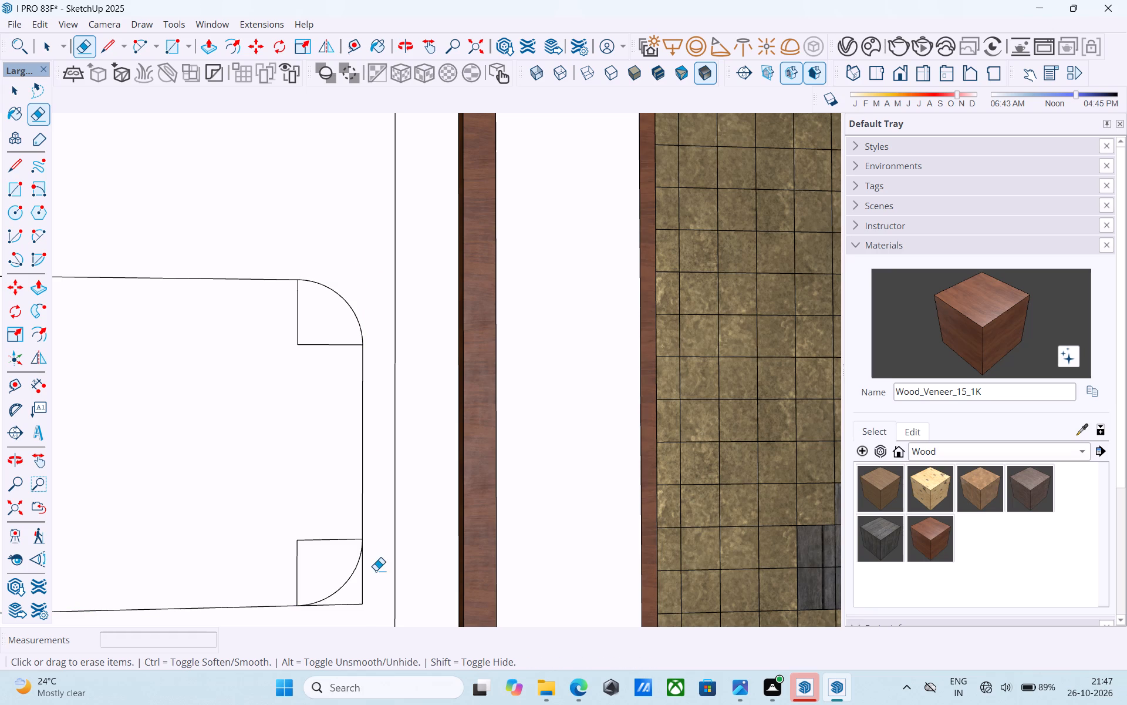
{"action": "left_click_drag", "start_coordinate": [364, 596], "coordinate": [361, 605]}
{"action": "left_click_drag", "start_coordinate": [309, 553], "coordinate": [306, 552]}
{"action": "left_click_drag", "start_coordinate": [306, 552], "coordinate": [284, 521]}
{"action": "left_click_drag", "start_coordinate": [301, 342], "coordinate": [292, 347]}
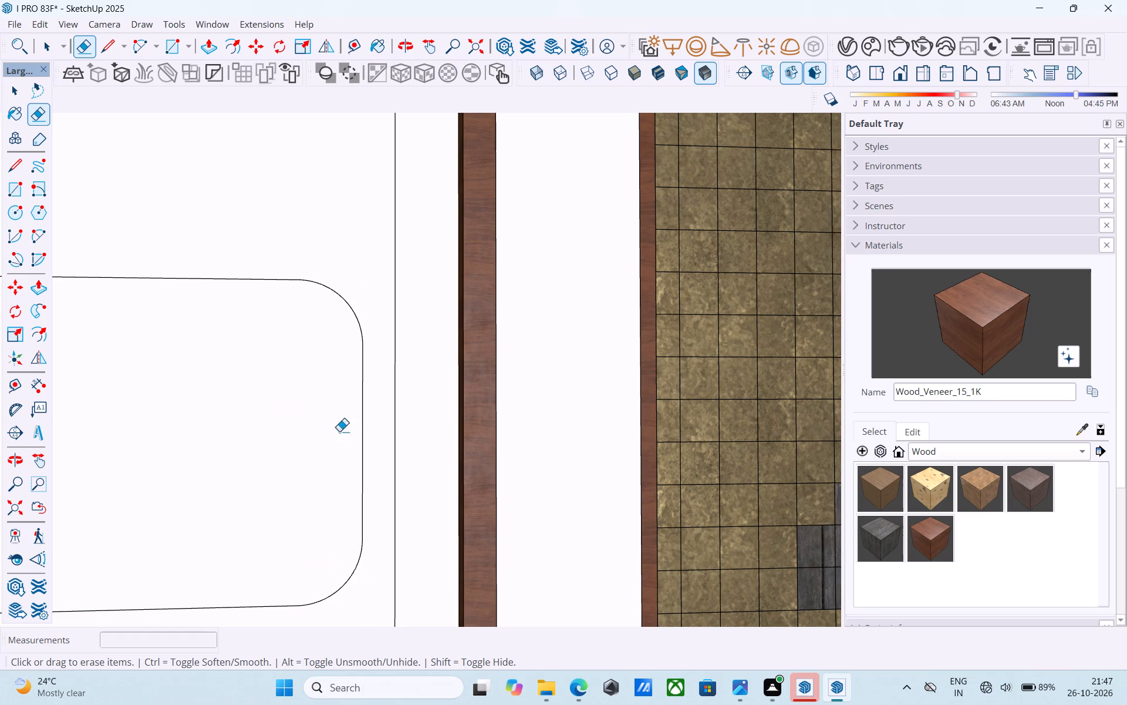
Extend the band's upper and lower edges and the inset outline's bottom edge 1' to the front face's outer vertical edge.
{"action": "scroll", "coordinate": [366, 423], "scroll_direction": "down", "scroll_amount": 17}
{"action": "scroll", "coordinate": [234, 438], "scroll_direction": "up", "scroll_amount": 5}
{"action": "middle_click_drag", "start_coordinate": [235, 435], "coordinate": [416, 435]}
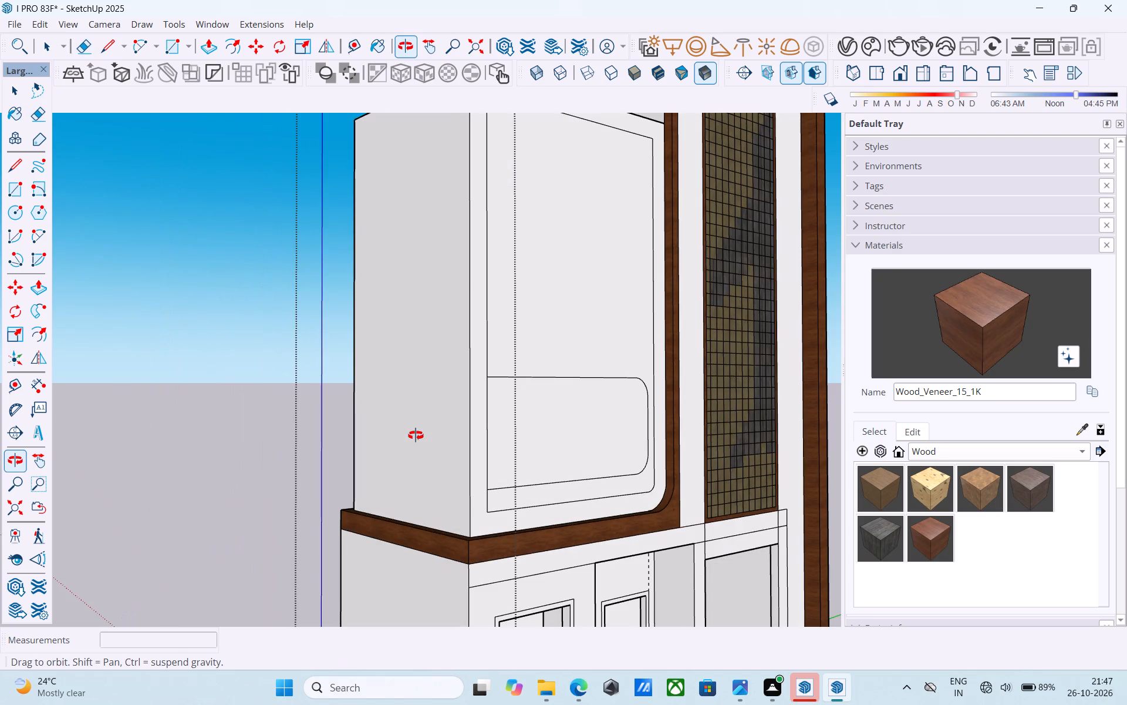
{"action": "middle_click_drag", "start_coordinate": [416, 435], "coordinate": [302, 436]}
{"action": "scroll", "coordinate": [291, 436], "scroll_direction": "down", "scroll_amount": 5}
{"action": "middle_click_drag", "start_coordinate": [401, 428], "coordinate": [394, 425]}
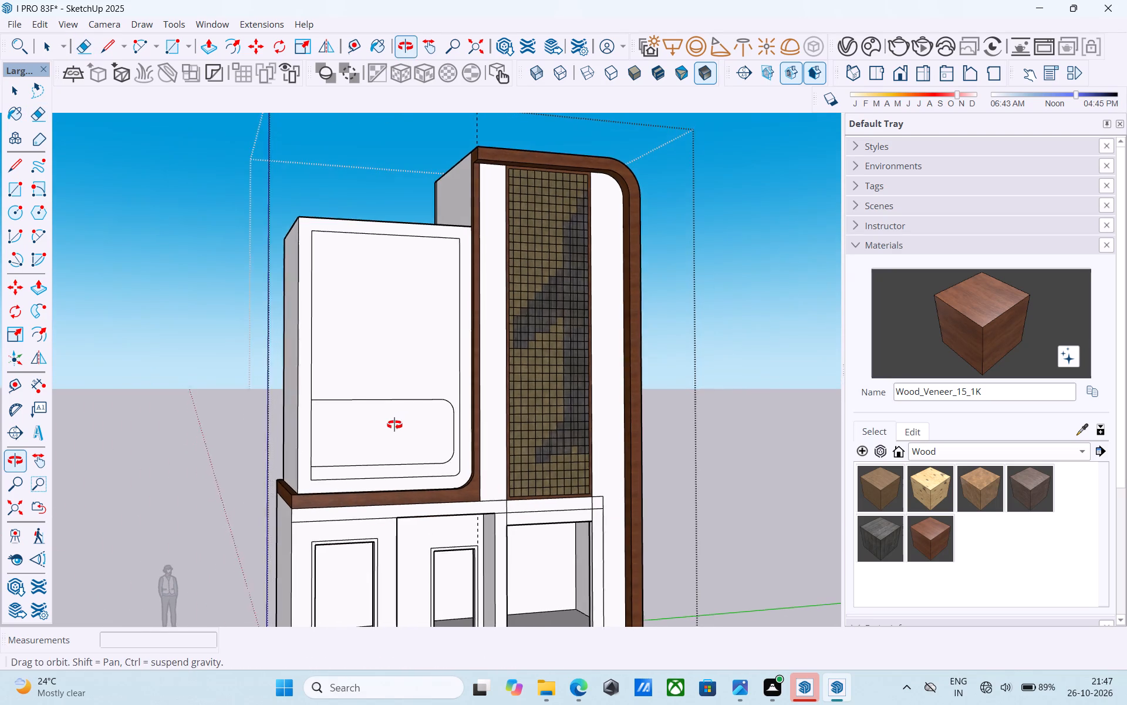
{"action": "middle_click_drag", "start_coordinate": [394, 425], "coordinate": [364, 425]}
{"action": "scroll", "coordinate": [364, 425], "scroll_direction": "up", "scroll_amount": 5}
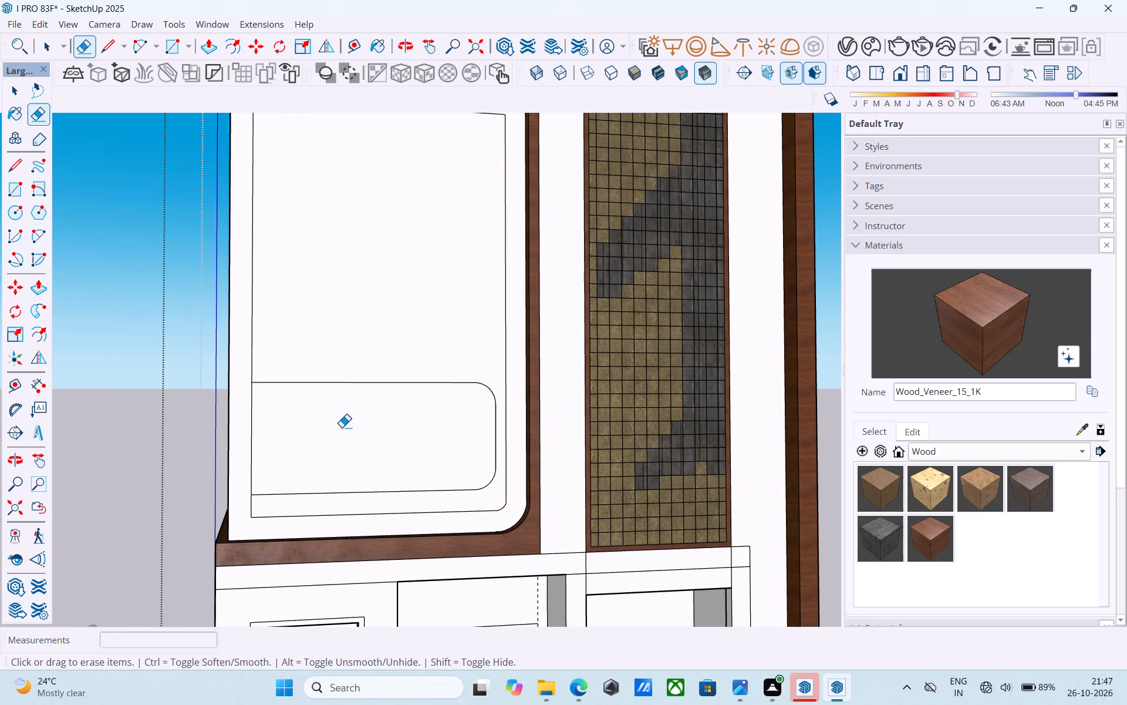
{"action": "key", "text": "l"}
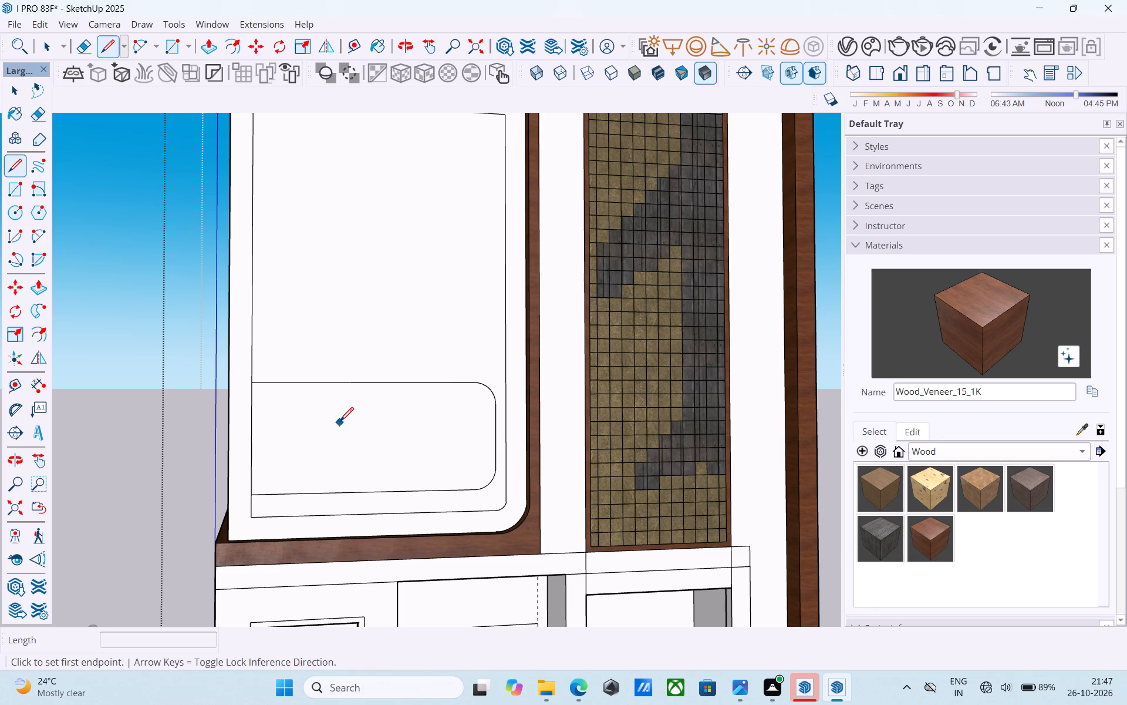
{"action": "left_click", "coordinate": [258, 383]}
{"action": "left_click", "coordinate": [228, 382]}
{"action": "left_click", "coordinate": [259, 515]}
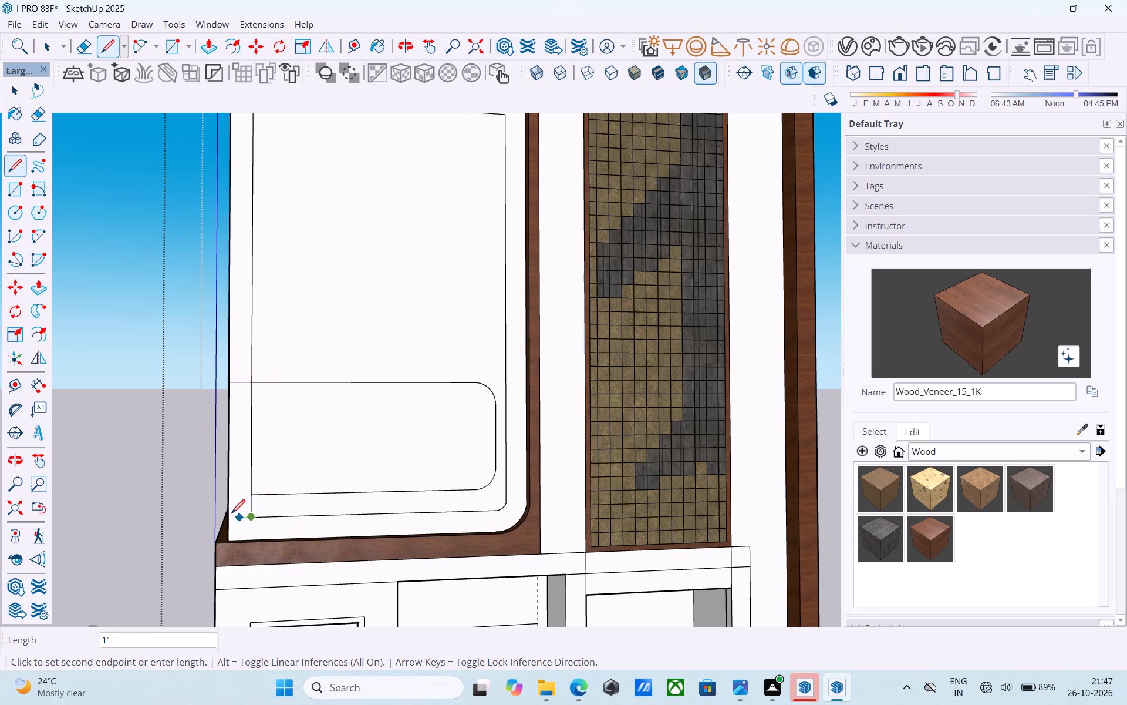
{"action": "left_click", "coordinate": [227, 515]}
{"action": "left_click", "coordinate": [254, 498]}
{"action": "left_click", "coordinate": [227, 496]}
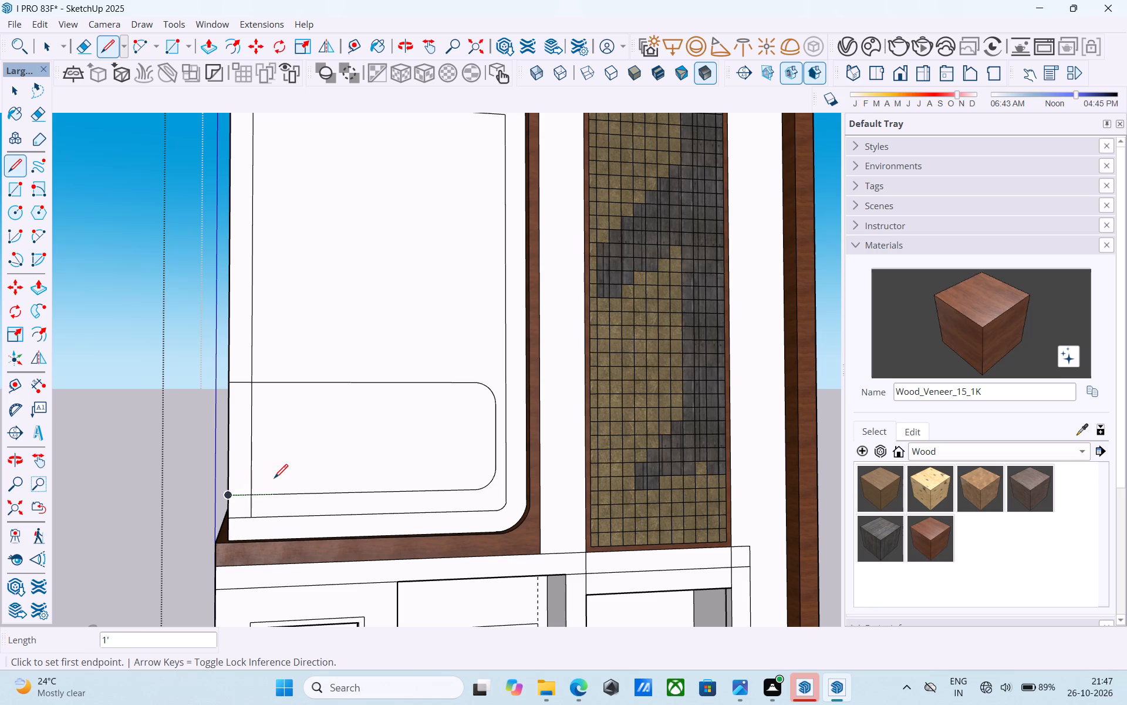
Offset the outline of the band with rounded corners 6" inward.
{"action": "middle_click", "coordinate": [268, 464]}
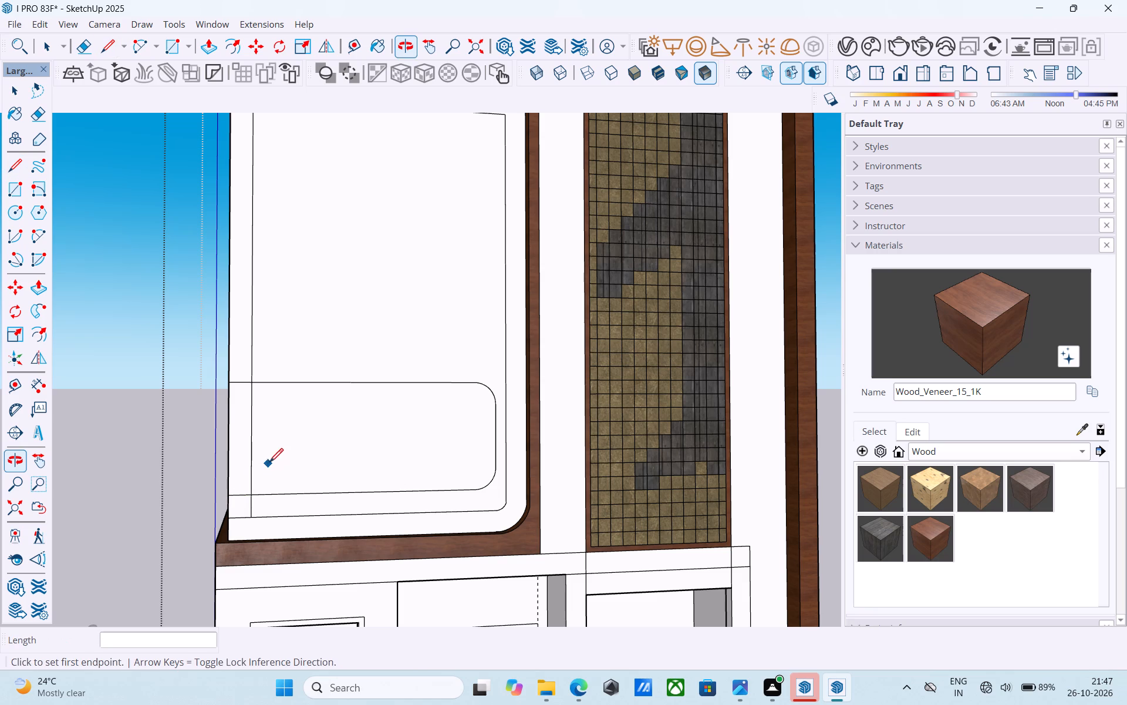
{"action": "scroll", "coordinate": [350, 441], "scroll_direction": "up", "scroll_amount": 1}
{"action": "key", "text": "space"}
{"action": "left_click", "coordinate": [350, 441]}
{"action": "scroll", "coordinate": [350, 441], "scroll_direction": "up", "scroll_amount": 1}
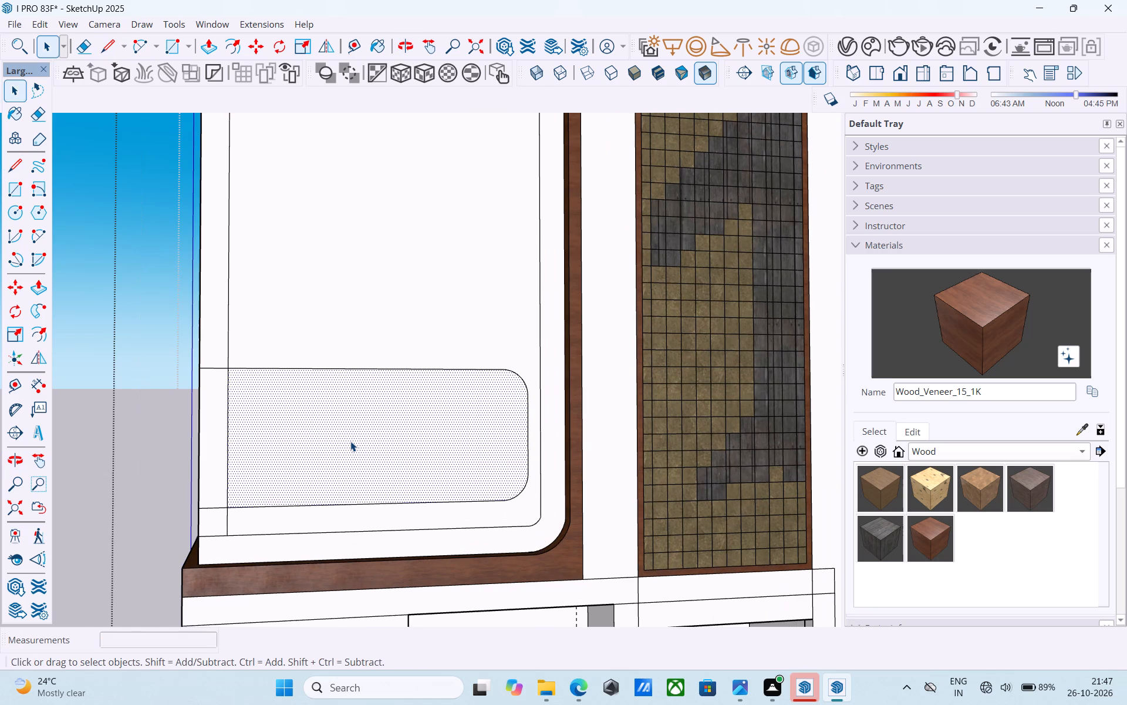
{"action": "key", "text": "f"}
{"action": "left_click", "coordinate": [350, 441]}
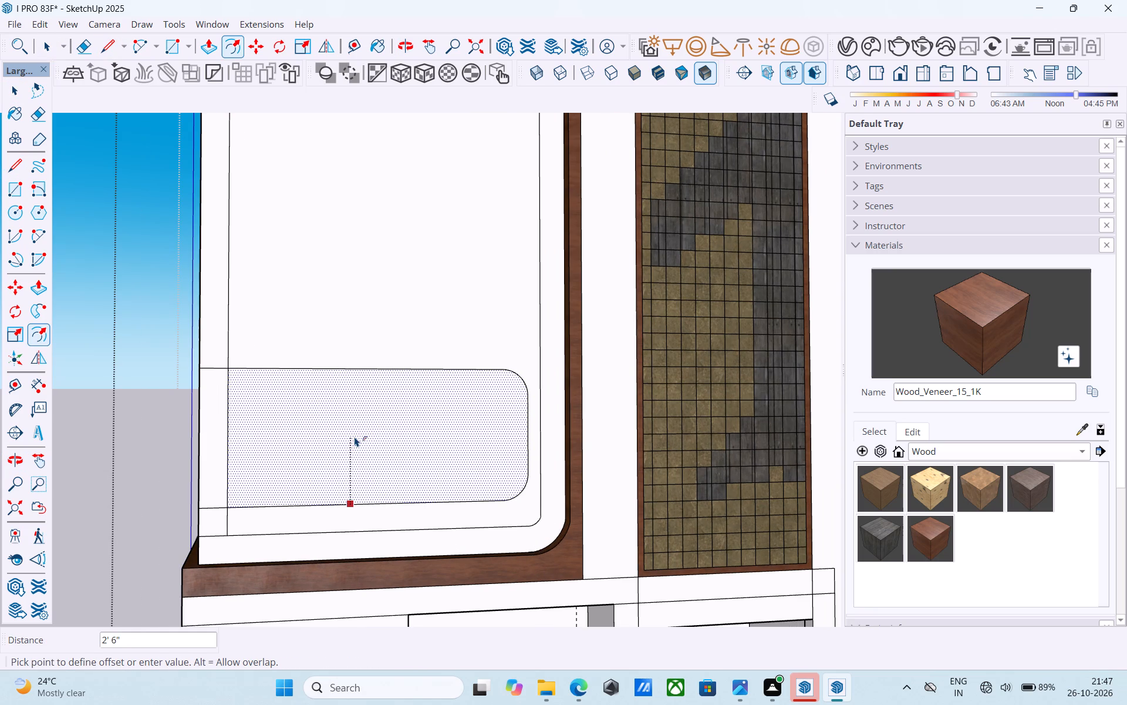
{"action": "type", "text": "6\""}
{"action": "key", "text": "Return"}
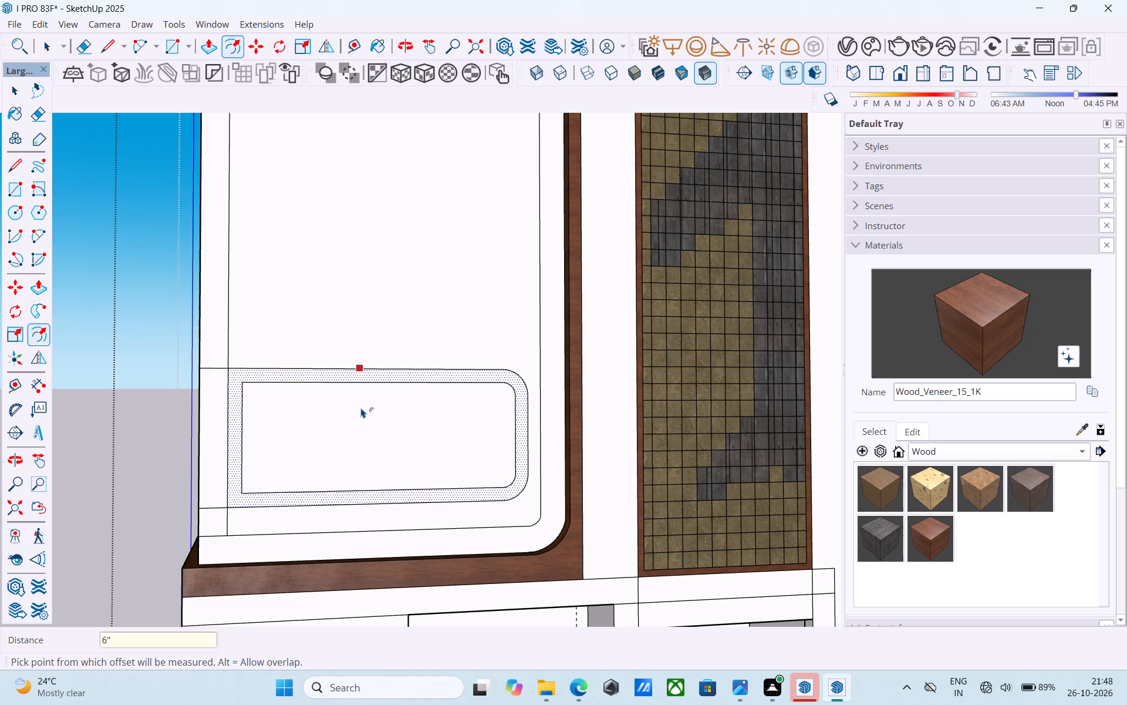
Draw a 4' vertical line across the inner offset outline, close to its rounded end.
{"action": "middle_click_drag", "start_coordinate": [361, 408], "coordinate": [517, 431]}
{"action": "middle_click_drag", "start_coordinate": [517, 431], "coordinate": [469, 444]}
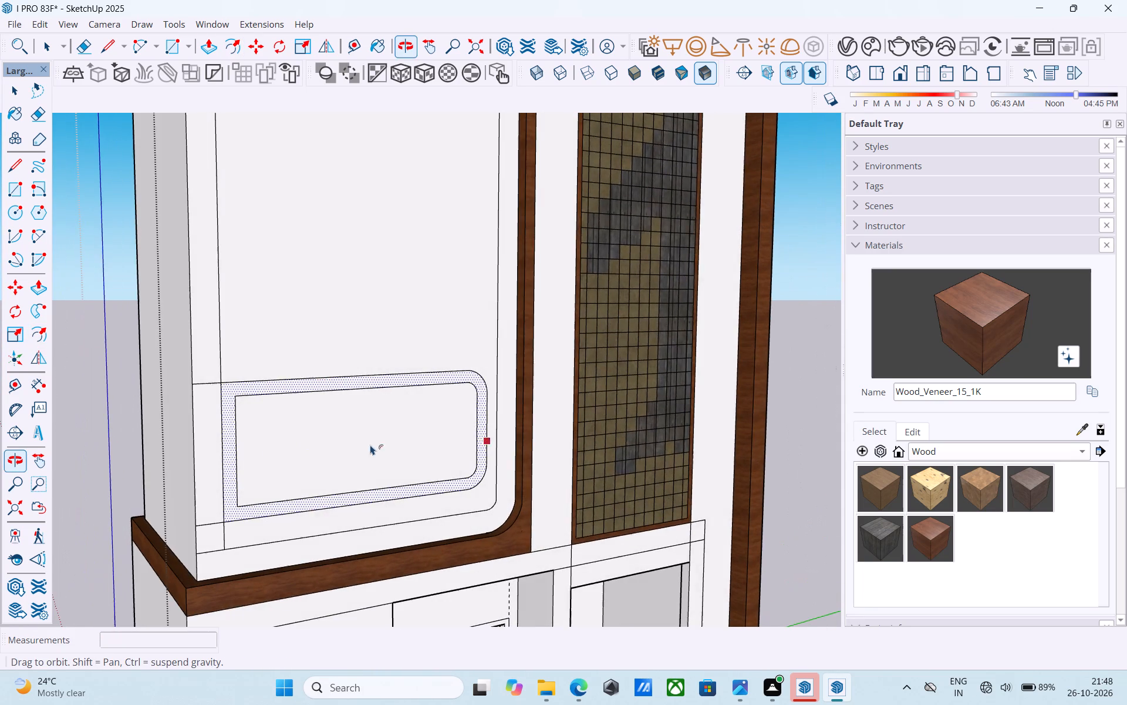
{"action": "scroll", "coordinate": [244, 442], "scroll_direction": "up", "scroll_amount": 1}
{"action": "middle_click_drag", "start_coordinate": [244, 442], "coordinate": [191, 465]}
{"action": "scroll", "coordinate": [212, 459], "scroll_direction": "up", "scroll_amount": 1}
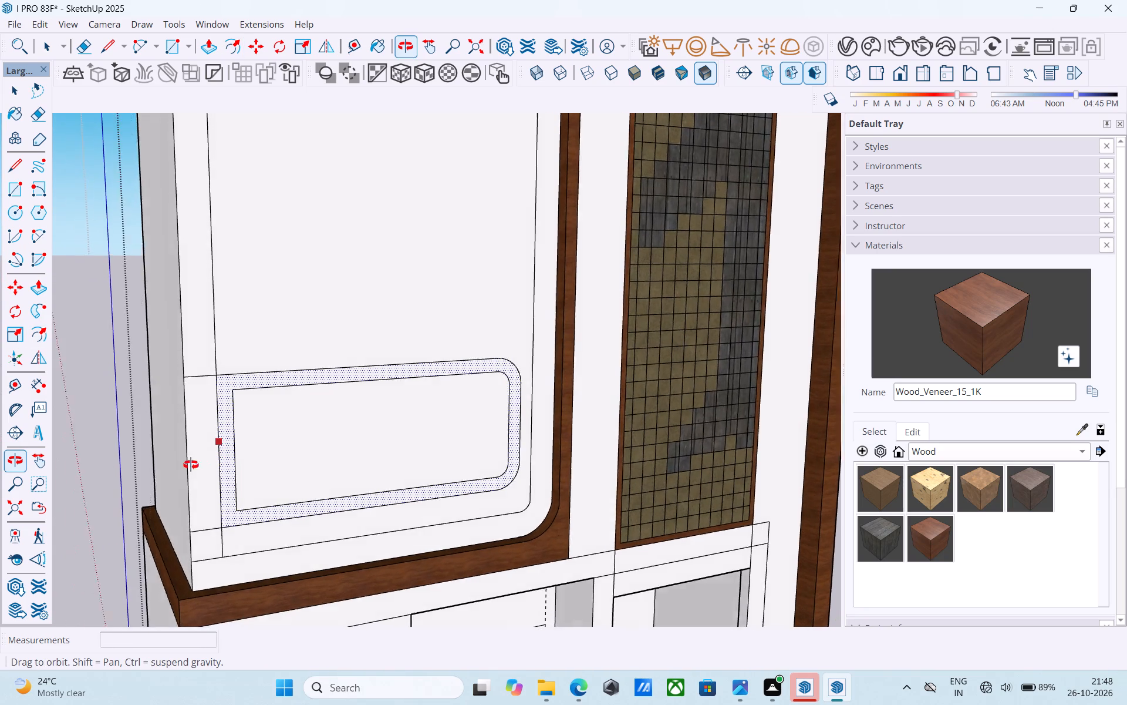
{"action": "middle_click_drag", "start_coordinate": [191, 465], "coordinate": [162, 467]}
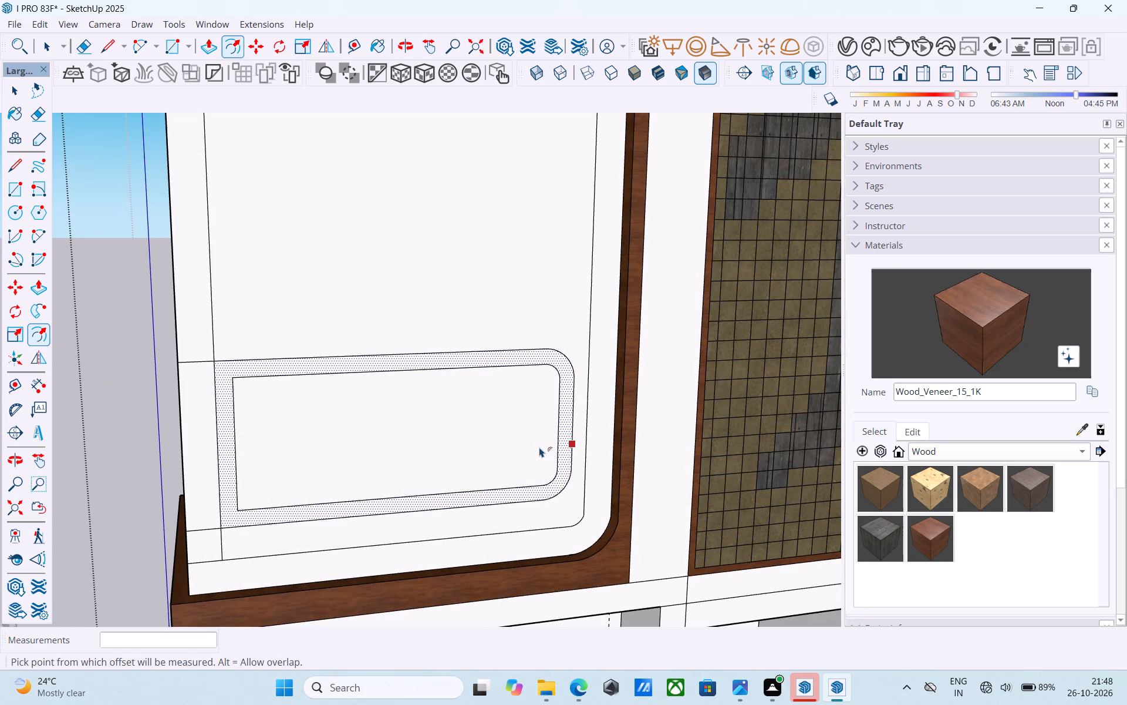
{"action": "key", "text": "l"}
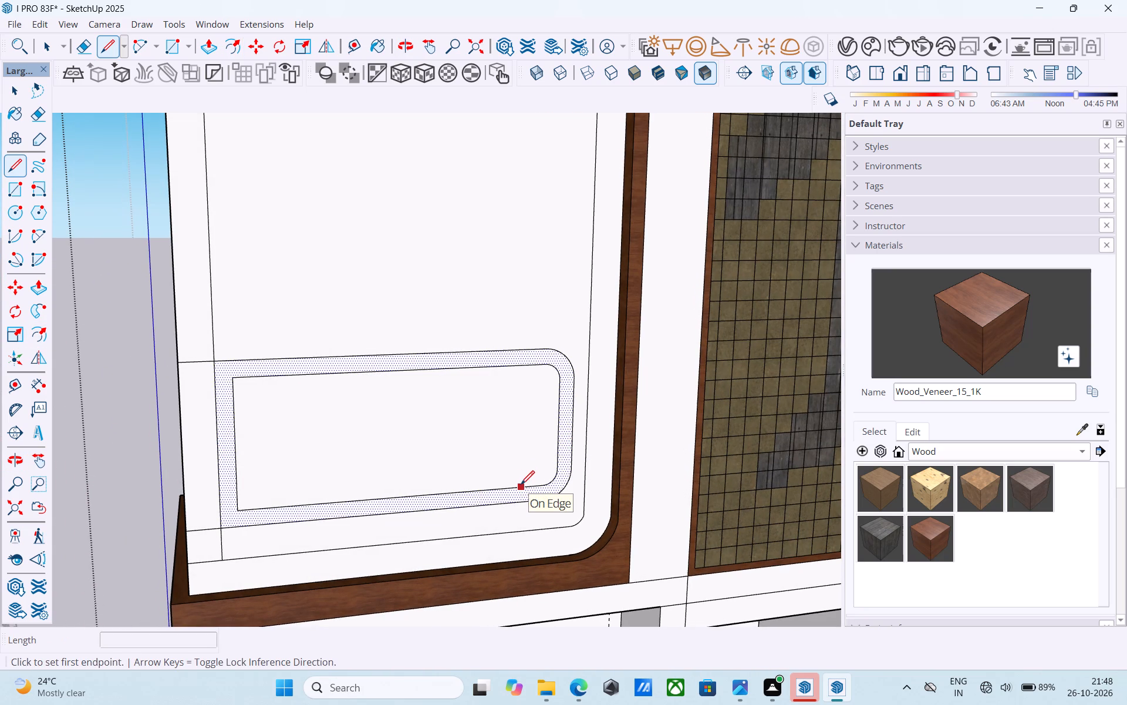
{"action": "left_click", "coordinate": [523, 486]}
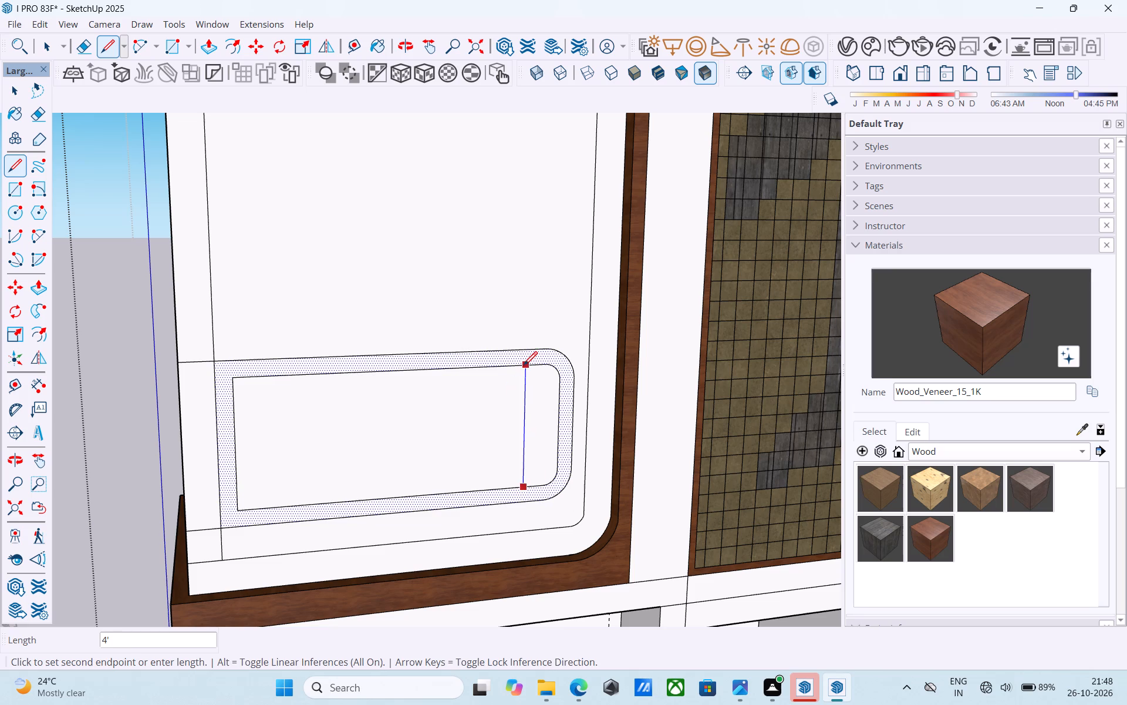
{"action": "left_click", "coordinate": [524, 366]}
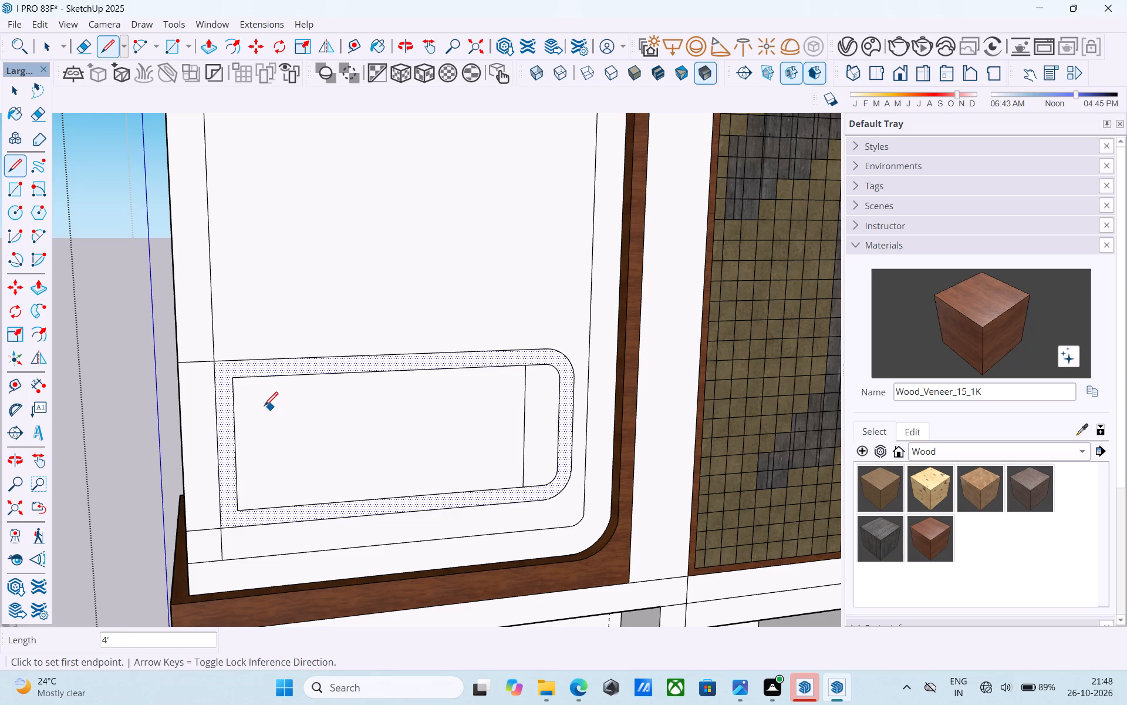
Draw 6" lines from the inner outline's two square corners to the adjacent vertical edge away from the tiled panel.
{"action": "left_click", "coordinate": [237, 374]}
{"action": "left_click", "coordinate": [219, 376]}
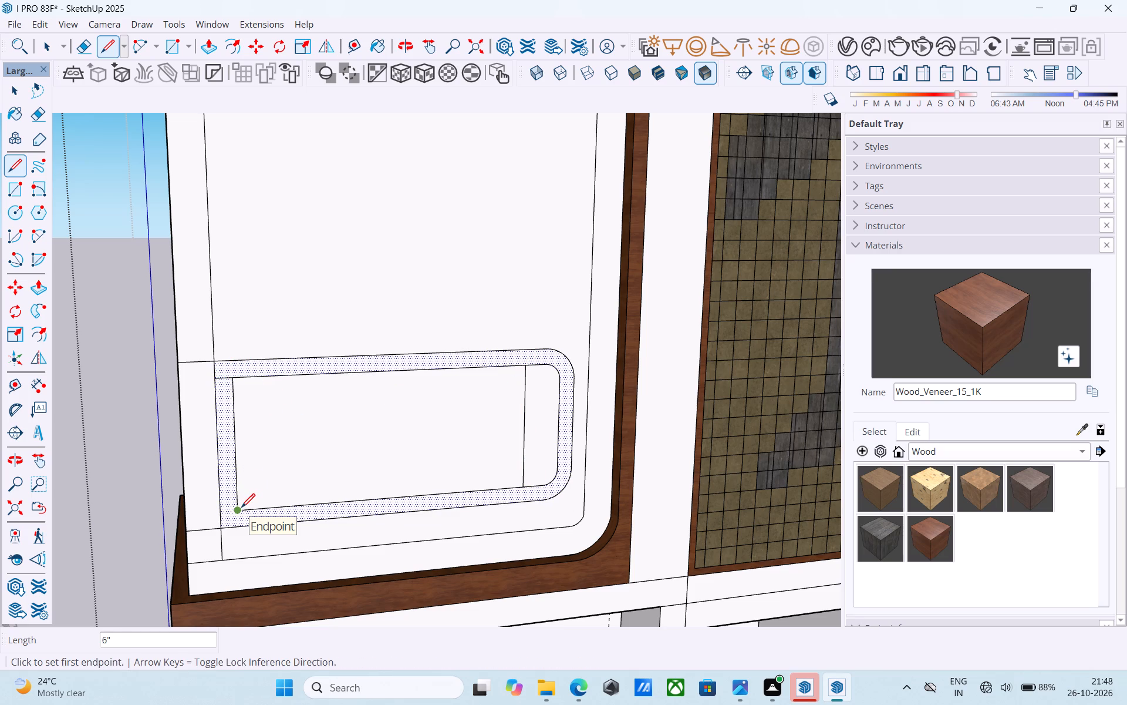
{"action": "left_click", "coordinate": [241, 509]}
{"action": "left_click", "coordinate": [220, 505]}
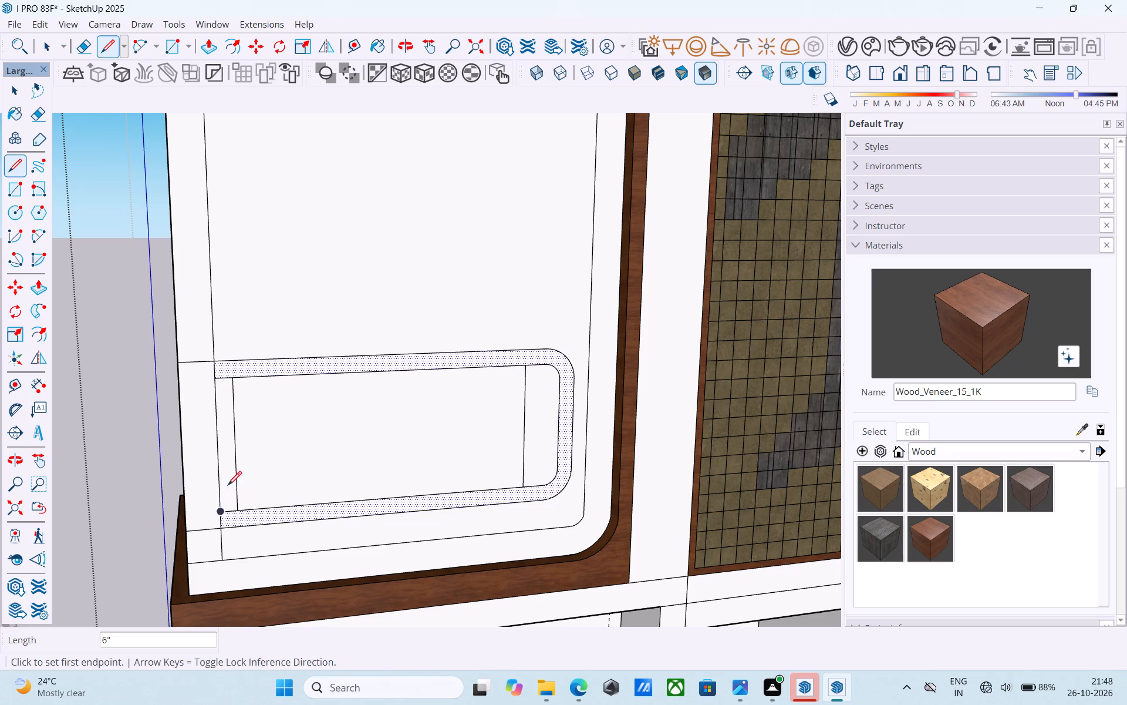
Erase the two 6" horizontal lines joining the inner outline's square corners to the adjacent vertical edge.
{"action": "key", "text": "e"}
{"action": "left_click", "coordinate": [222, 377]}
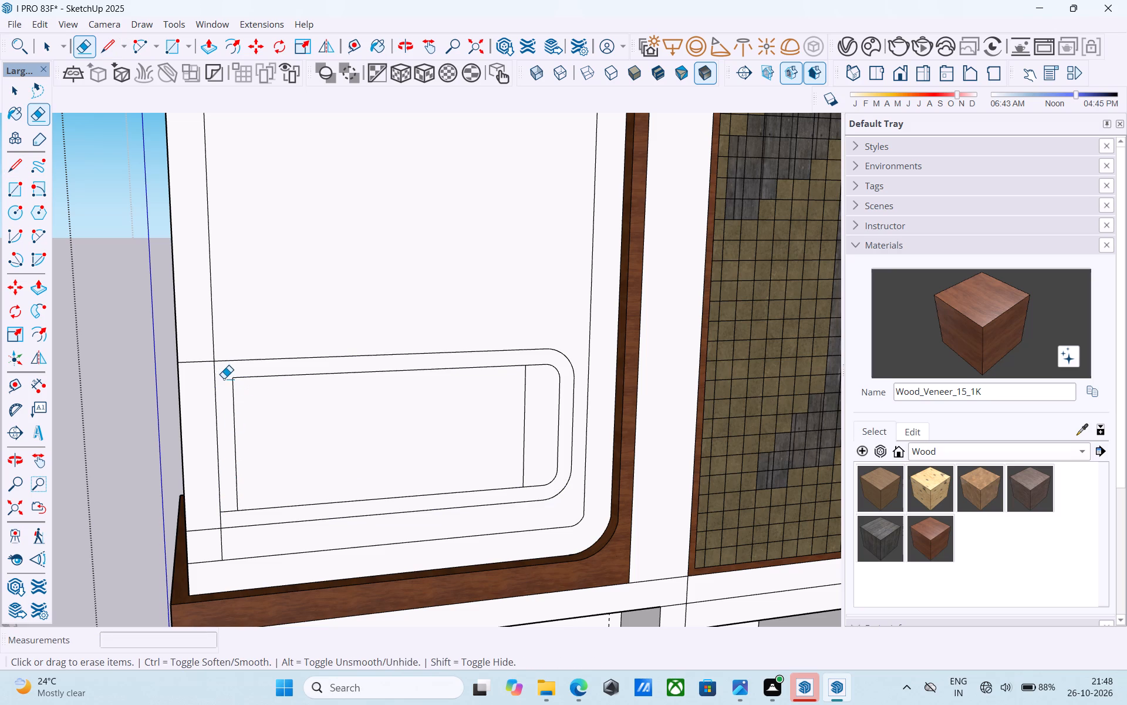
{"action": "left_click", "coordinate": [232, 513]}
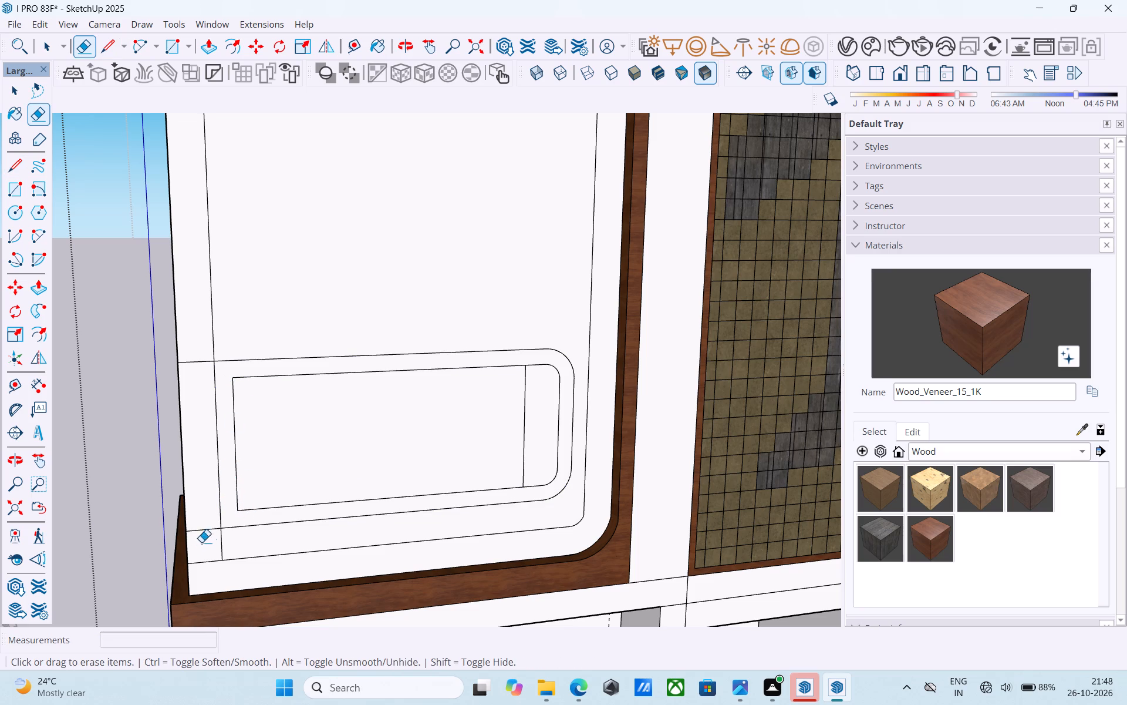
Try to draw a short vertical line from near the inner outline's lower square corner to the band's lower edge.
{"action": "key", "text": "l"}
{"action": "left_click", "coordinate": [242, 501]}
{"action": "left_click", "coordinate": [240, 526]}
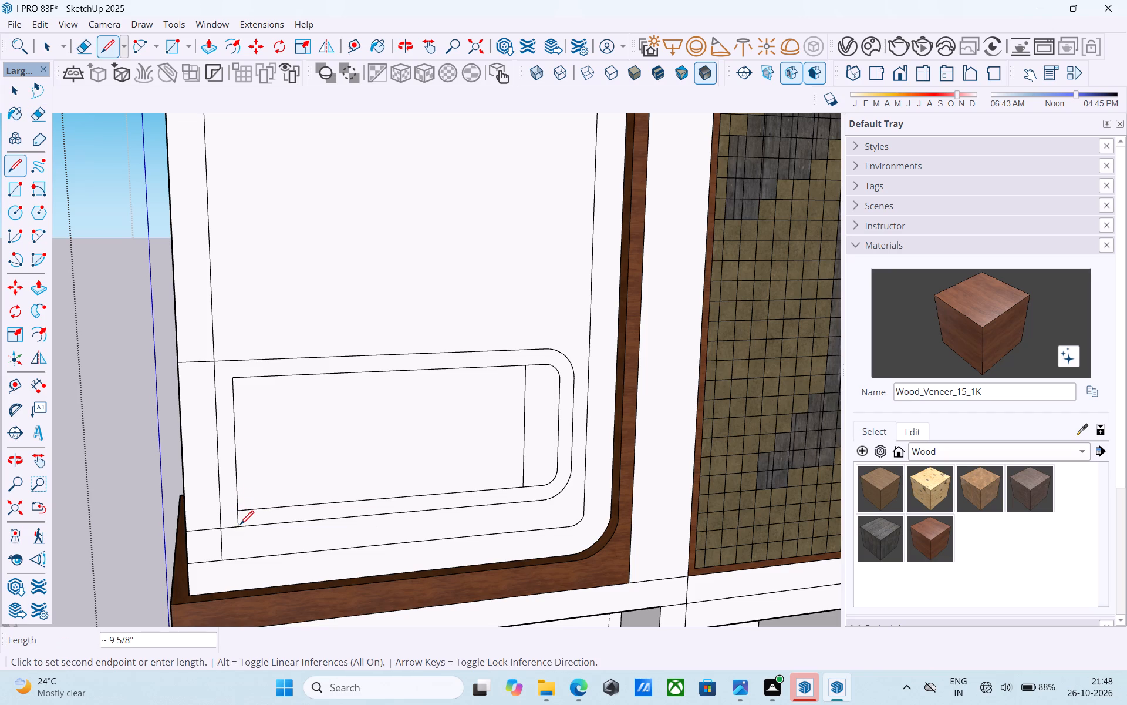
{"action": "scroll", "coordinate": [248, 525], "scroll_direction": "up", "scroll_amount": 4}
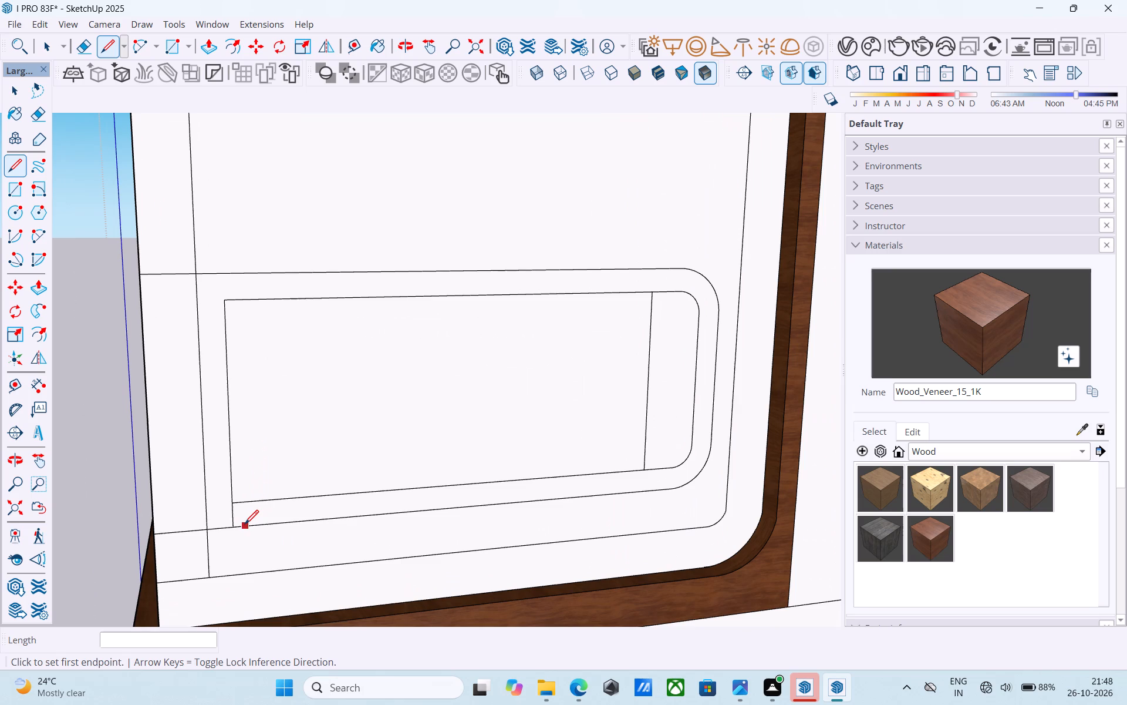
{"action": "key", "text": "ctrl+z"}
Draw 6" vertical lines from the inner outline's lower and upper square corners to the band's lower and upper edges.
{"action": "left_click", "coordinate": [231, 502]}
{"action": "scroll", "coordinate": [232, 528], "scroll_direction": "up", "scroll_amount": 3}
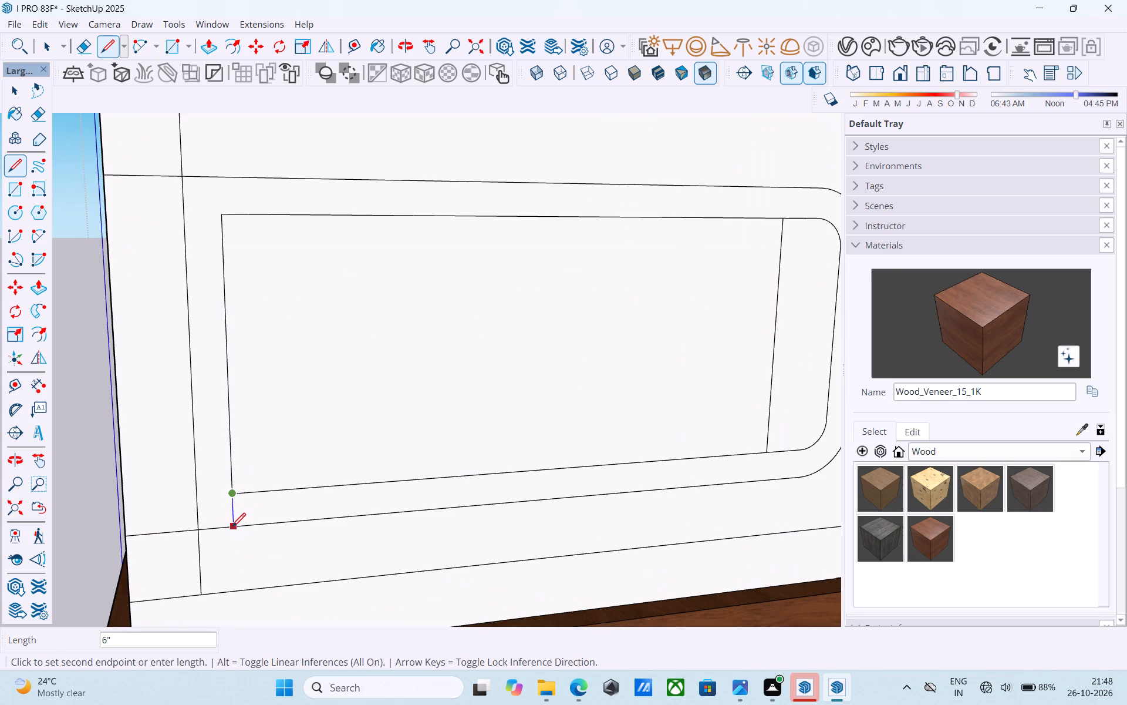
{"action": "left_click", "coordinate": [232, 528]}
{"action": "scroll", "coordinate": [242, 399], "scroll_direction": "down", "scroll_amount": 4}
{"action": "scroll", "coordinate": [232, 352], "scroll_direction": "down", "scroll_amount": 4}
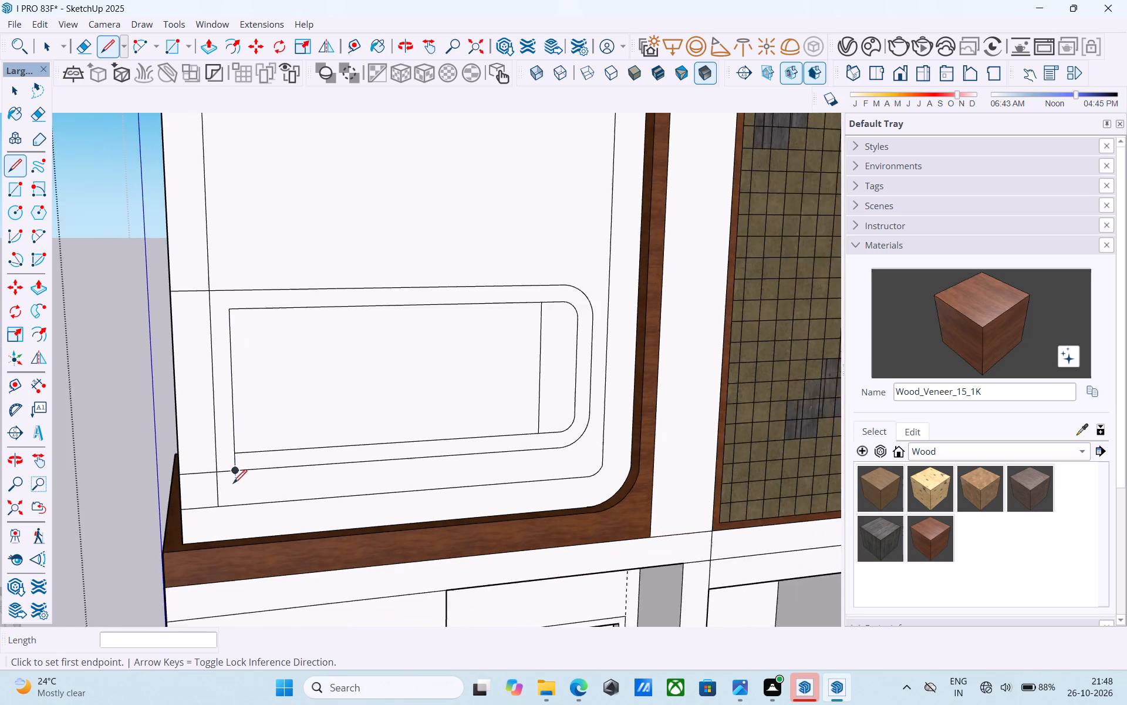
{"action": "scroll", "coordinate": [233, 485], "scroll_direction": "down", "scroll_amount": 1}
{"action": "scroll", "coordinate": [251, 313], "scroll_direction": "up", "scroll_amount": 5}
{"action": "scroll", "coordinate": [220, 352], "scroll_direction": "up", "scroll_amount": 1}
{"action": "left_click", "coordinate": [220, 360]}
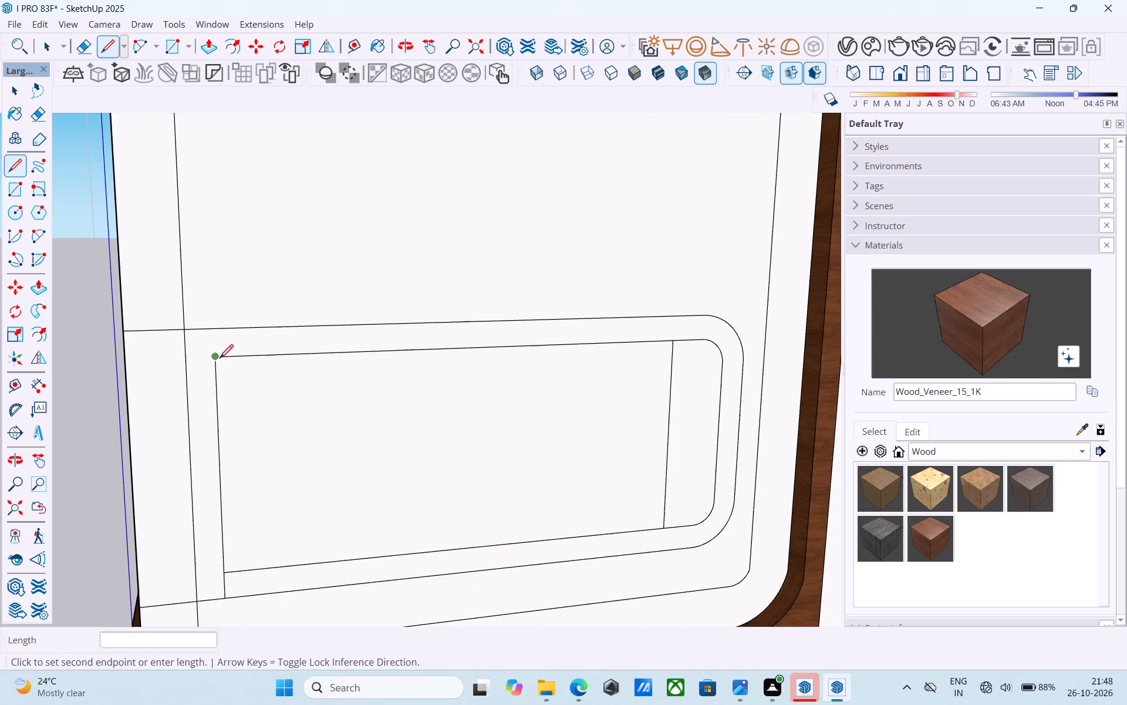
{"action": "left_click", "coordinate": [216, 333]}
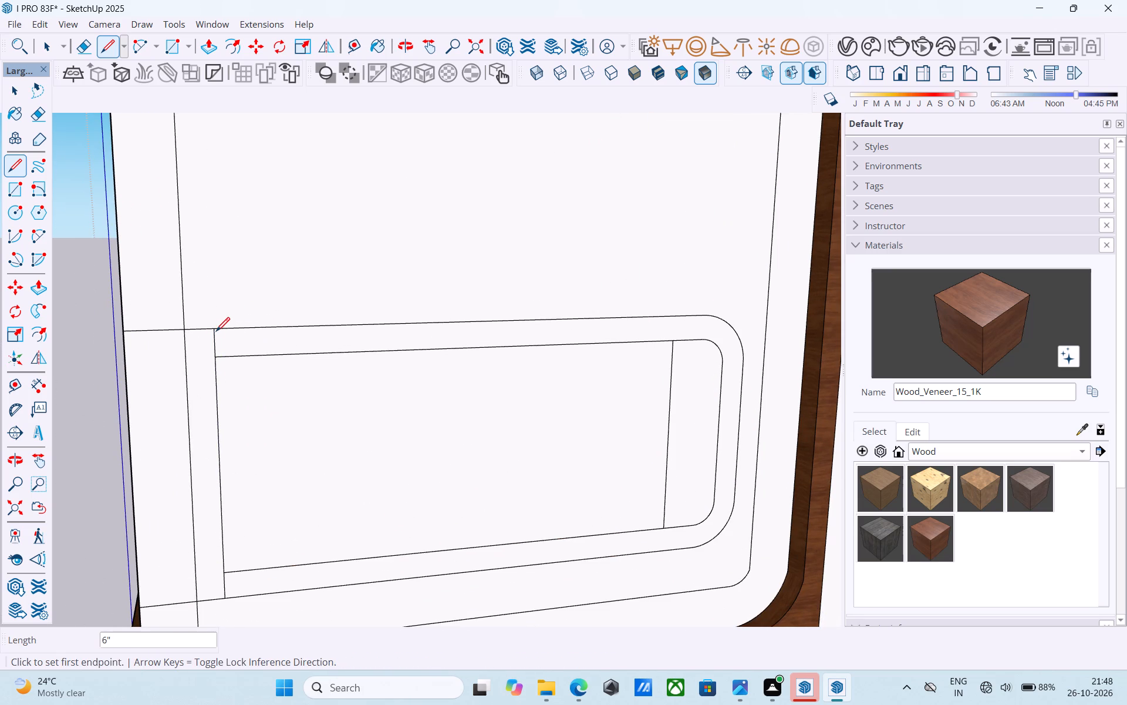
Erase the segments of the inset outline's vertical edge that cross the band and continue below it.
{"action": "scroll", "coordinate": [220, 333], "scroll_direction": "down", "scroll_amount": 7}
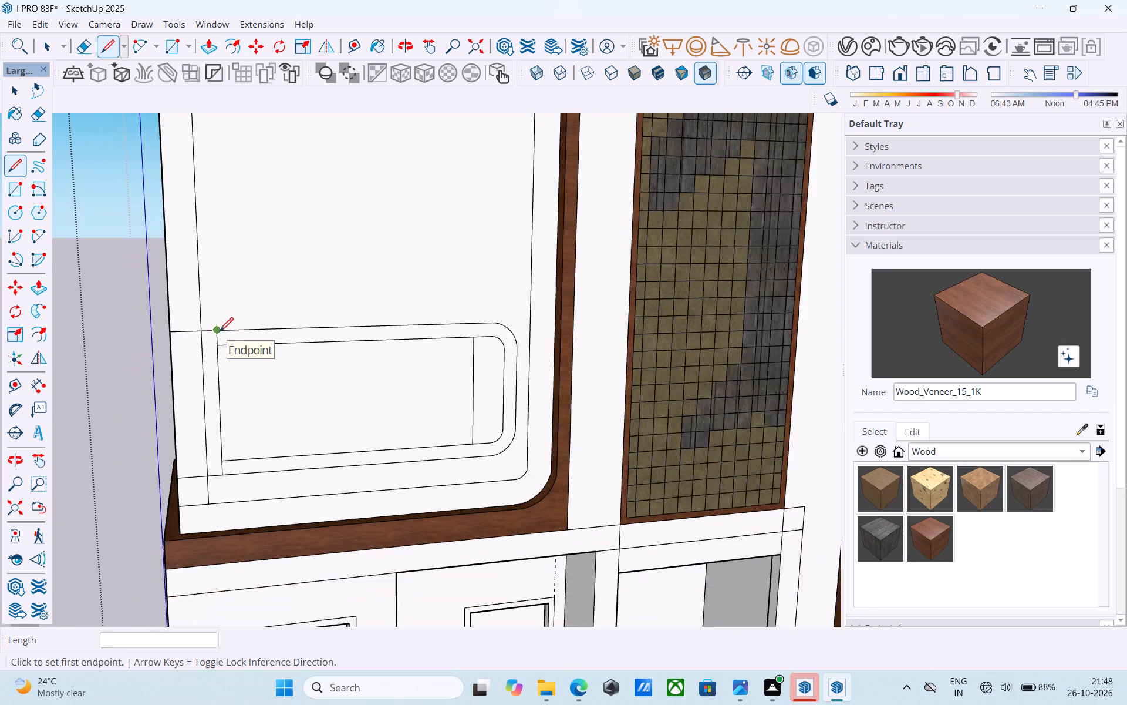
{"action": "scroll", "coordinate": [220, 333], "scroll_direction": "down", "scroll_amount": 1}
{"action": "key", "text": "e"}
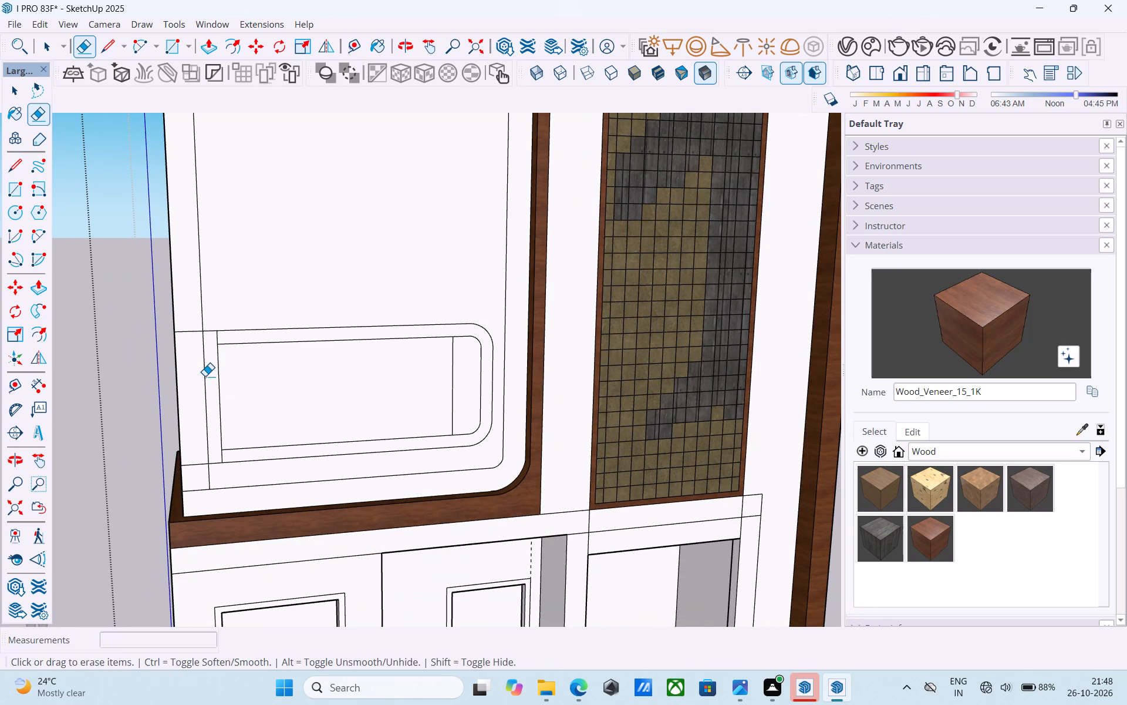
{"action": "left_click", "coordinate": [205, 376]}
{"action": "left_click_drag", "start_coordinate": [219, 479], "coordinate": [208, 479]}
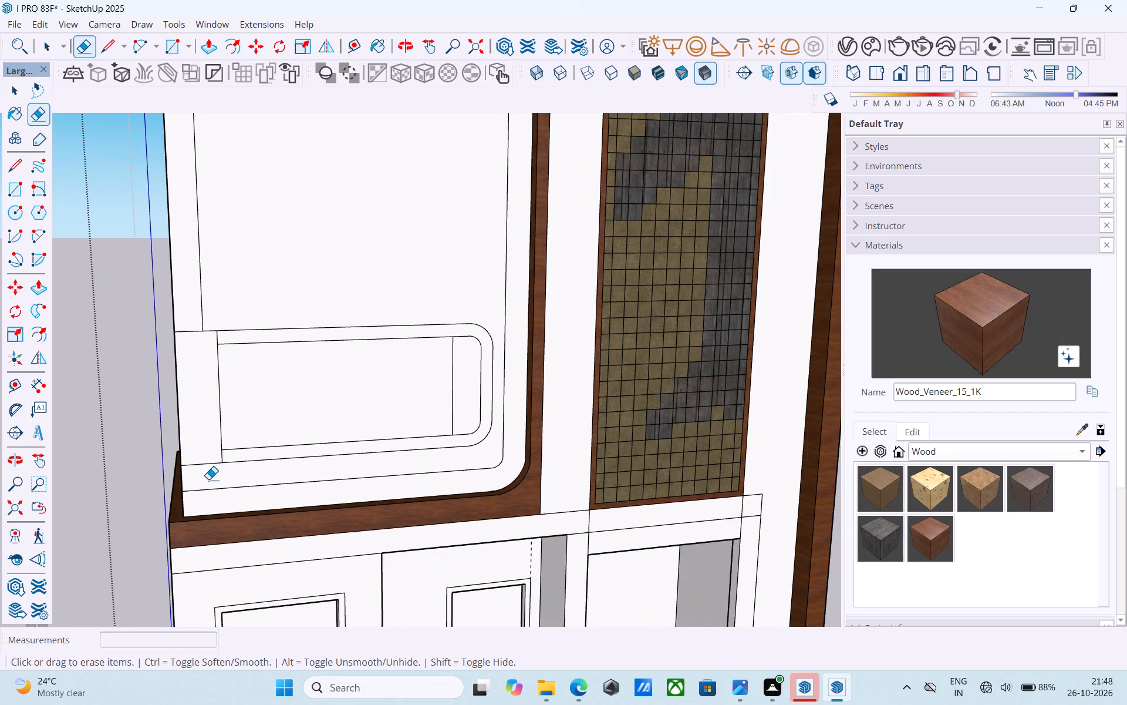
Draw 1' 6" horizontal lines from the inner outline's lower and upper square corners to the front face's outer vertical edge.
{"action": "scroll", "coordinate": [211, 476], "scroll_direction": "down", "scroll_amount": 4}
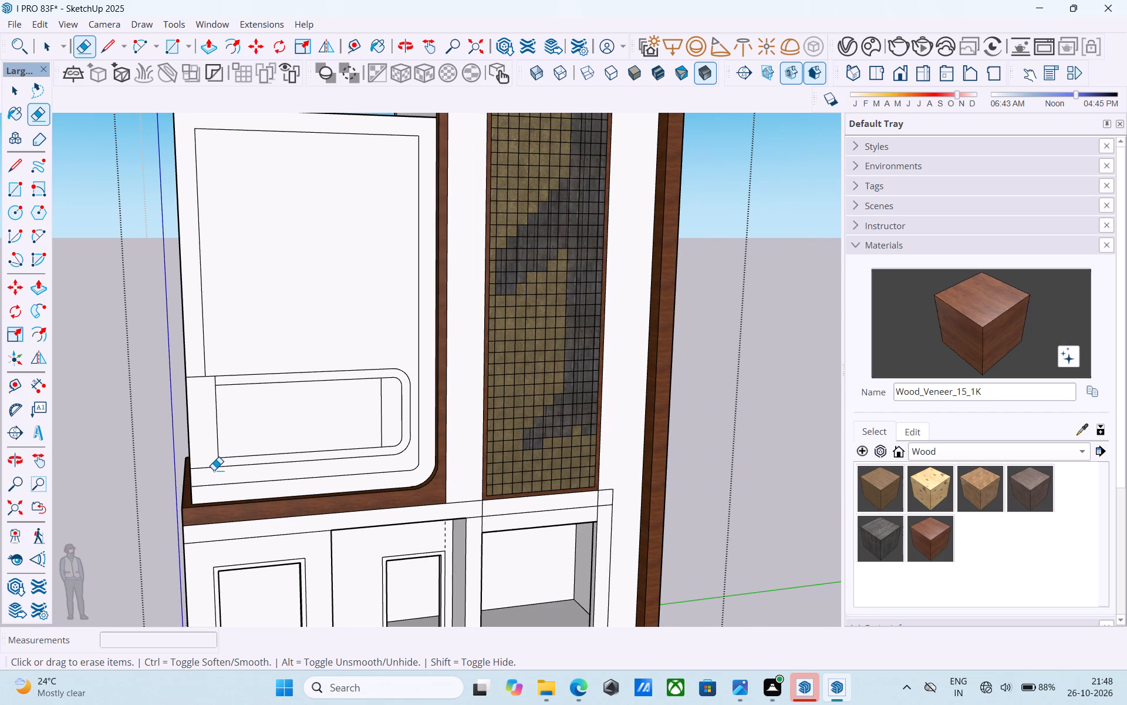
{"action": "scroll", "coordinate": [211, 458], "scroll_direction": "up", "scroll_amount": 3}
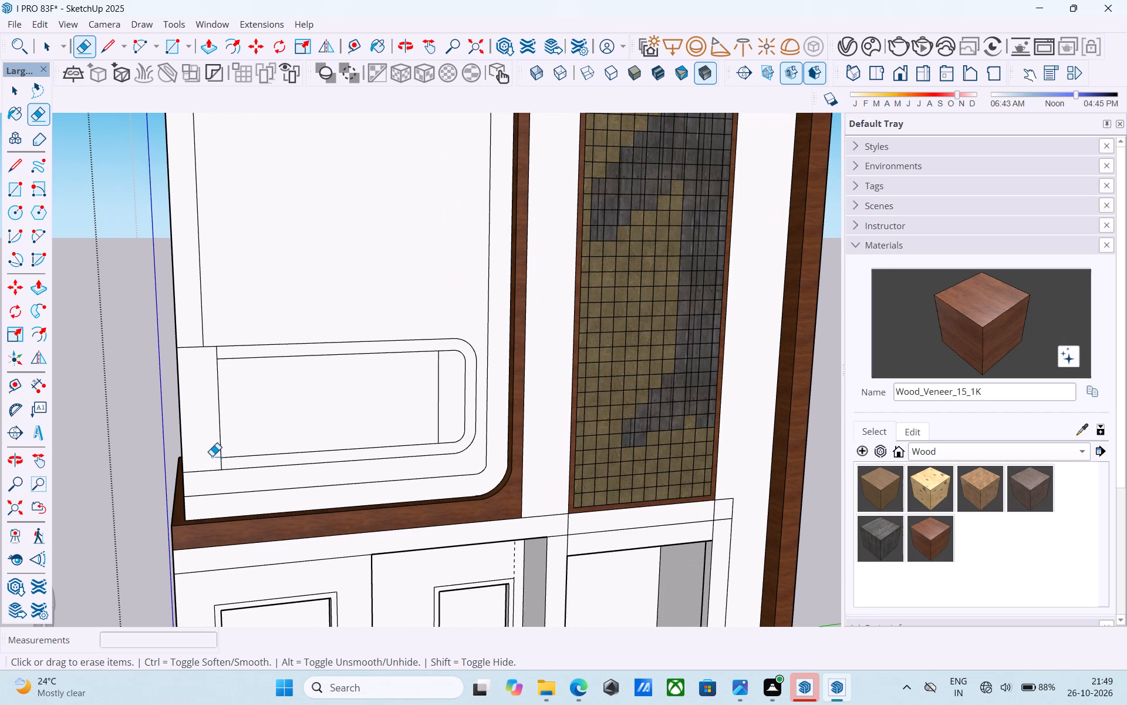
{"action": "key", "text": "l"}
{"action": "scroll", "coordinate": [214, 455], "scroll_direction": "up", "scroll_amount": 4}
{"action": "left_click", "coordinate": [222, 460]}
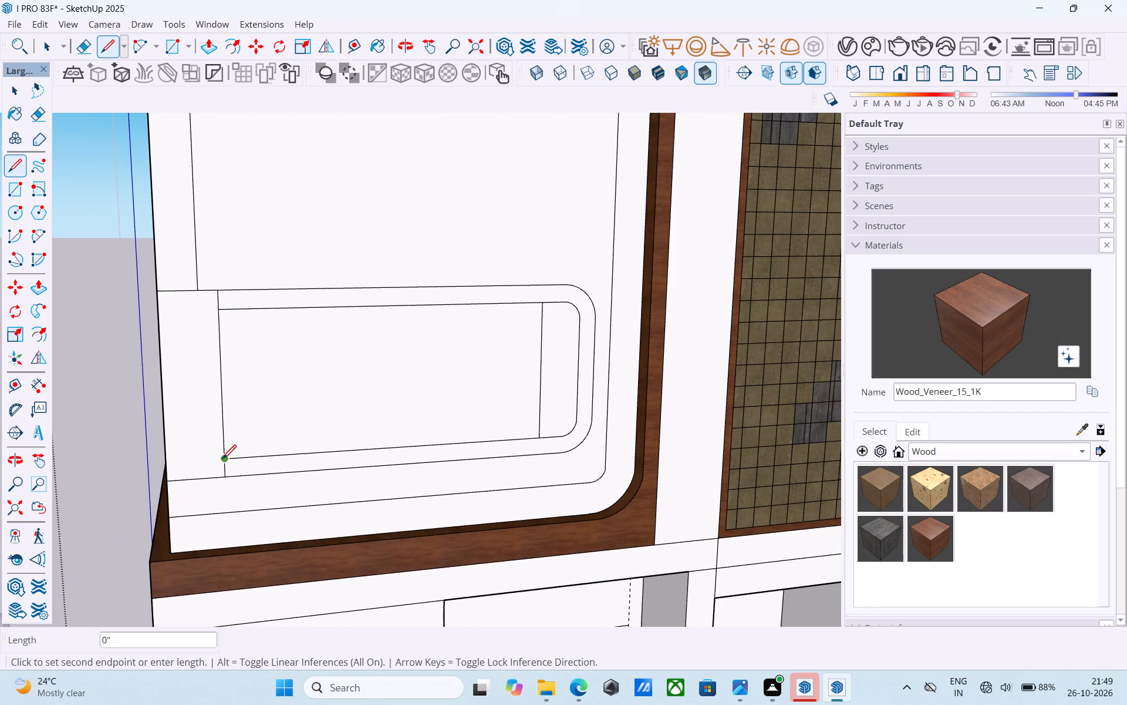
{"action": "left_click", "coordinate": [167, 459]}
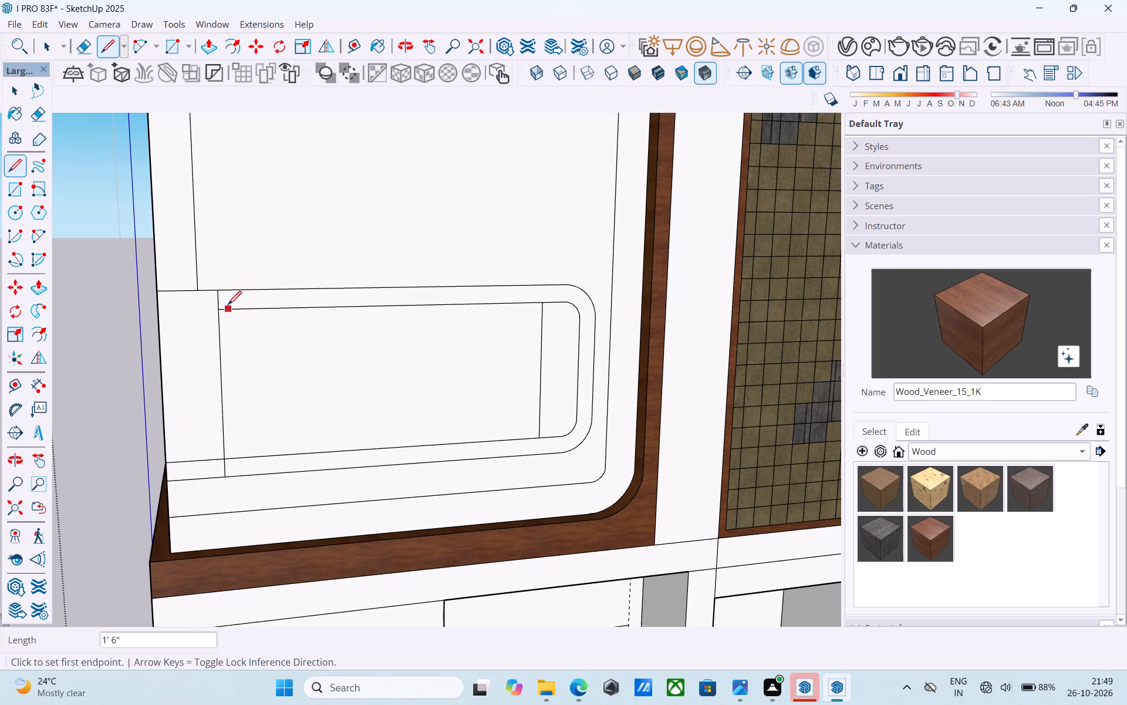
{"action": "left_click_drag", "start_coordinate": [223, 307], "coordinate": [218, 309]}
{"action": "left_click", "coordinate": [155, 313]}
{"action": "key", "text": "space"}
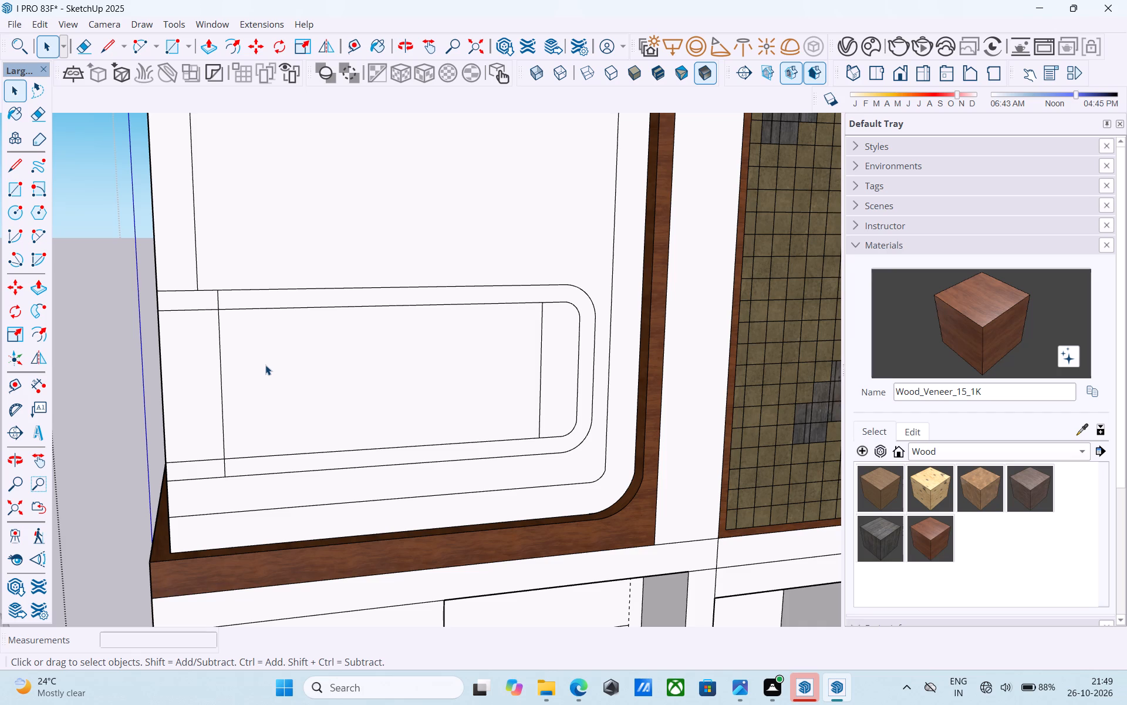
Examine the whole facade and the band's proportions from the front and from a low angle.
{"action": "scroll", "coordinate": [265, 365], "scroll_direction": "down", "scroll_amount": 9}
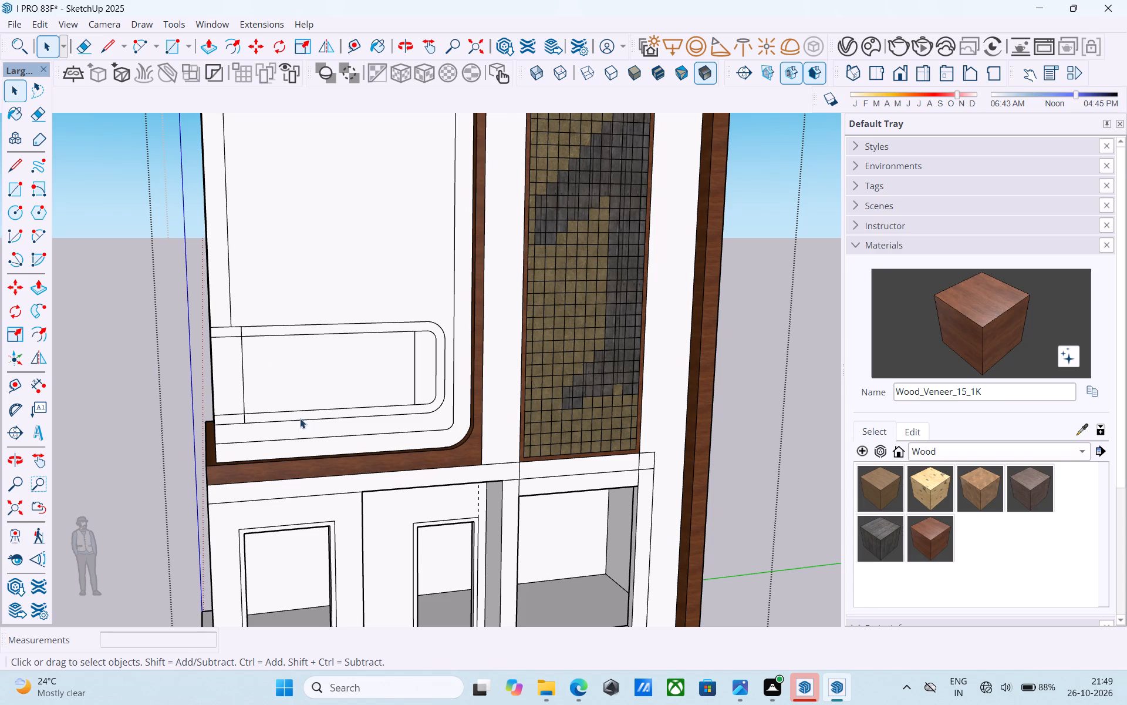
{"action": "middle_click_drag", "start_coordinate": [303, 417], "coordinate": [312, 323]}
{"action": "scroll", "coordinate": [309, 431], "scroll_direction": "down", "scroll_amount": 4}
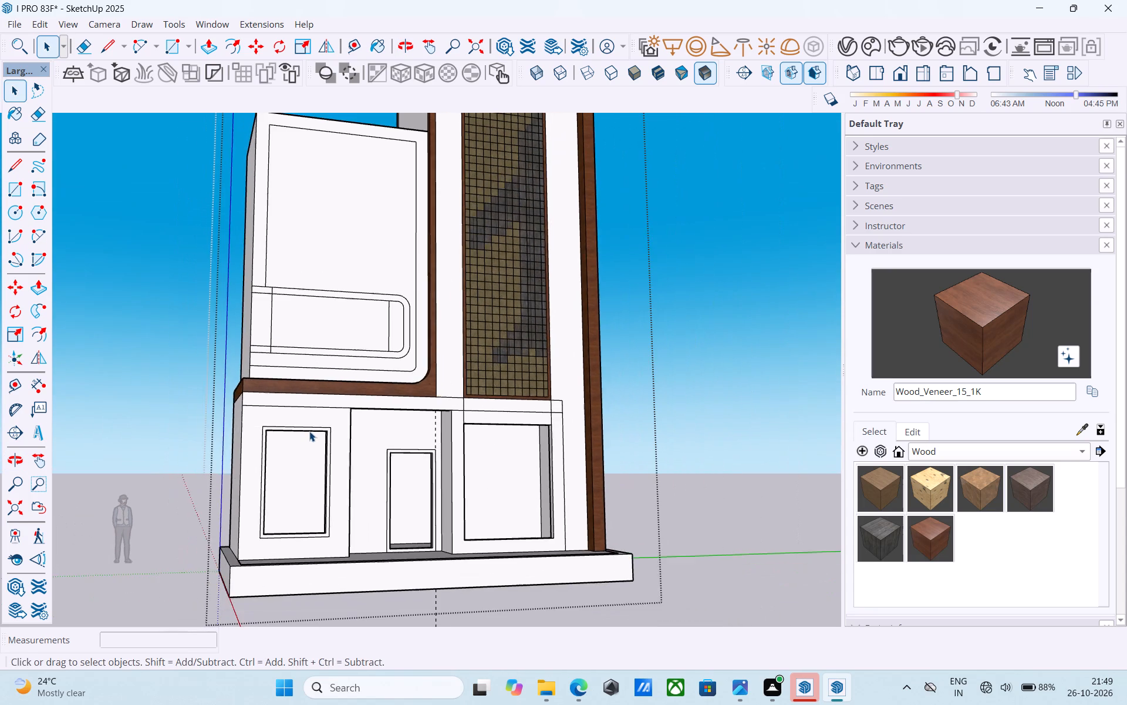
{"action": "middle_click_drag", "start_coordinate": [308, 431], "coordinate": [298, 417]}
{"action": "middle_click_drag", "start_coordinate": [299, 410], "coordinate": [307, 451]}
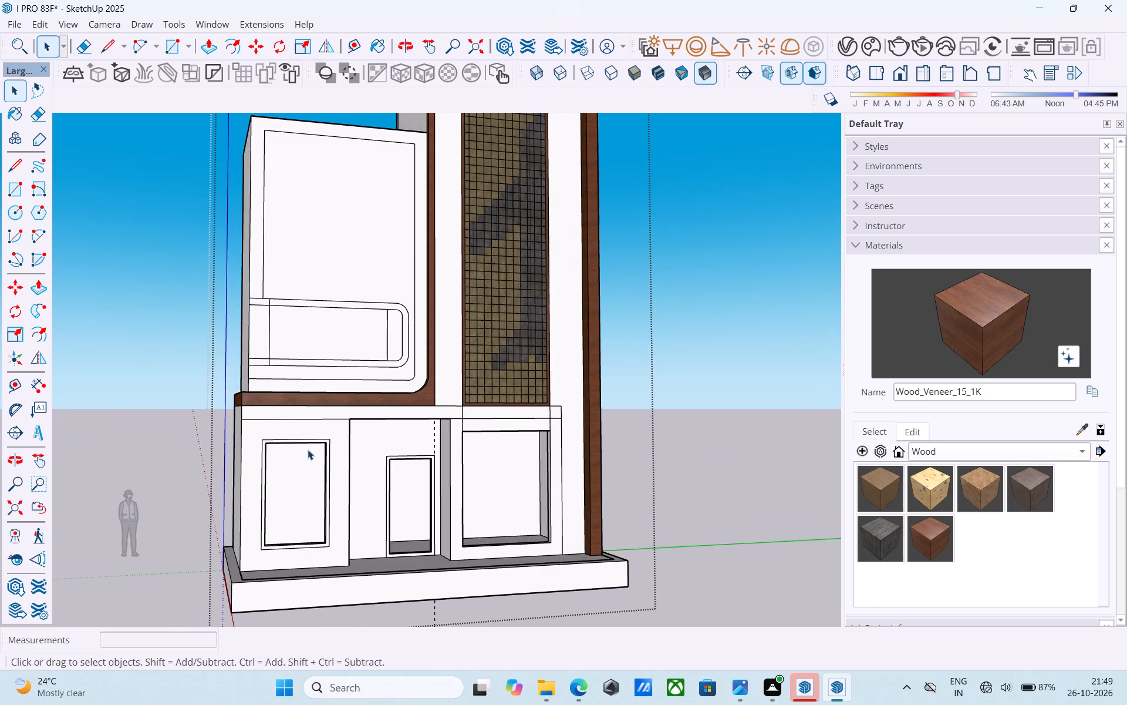
{"action": "scroll", "coordinate": [308, 449], "scroll_direction": "down", "scroll_amount": 4}
{"action": "scroll", "coordinate": [363, 541], "scroll_direction": "down", "scroll_amount": 4}
{"action": "middle_click_drag", "start_coordinate": [340, 456], "coordinate": [353, 404]}
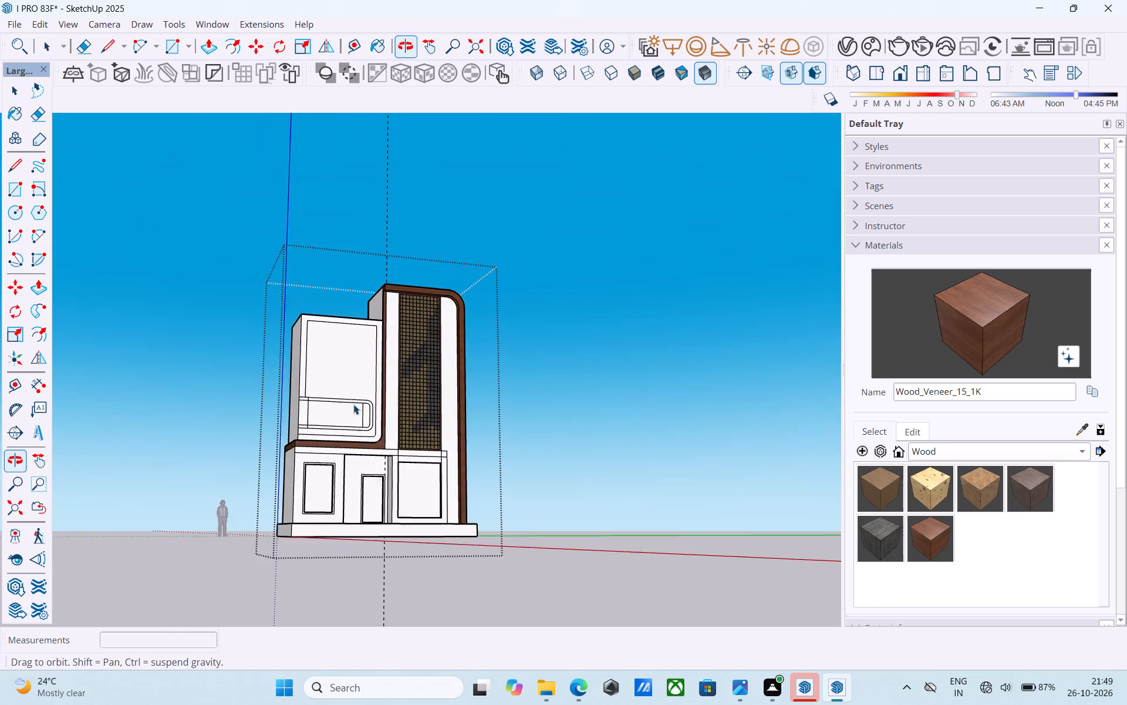
{"action": "scroll", "coordinate": [353, 404], "scroll_direction": "up", "scroll_amount": 5}
{"action": "middle_click_drag", "start_coordinate": [356, 403], "coordinate": [349, 423]}
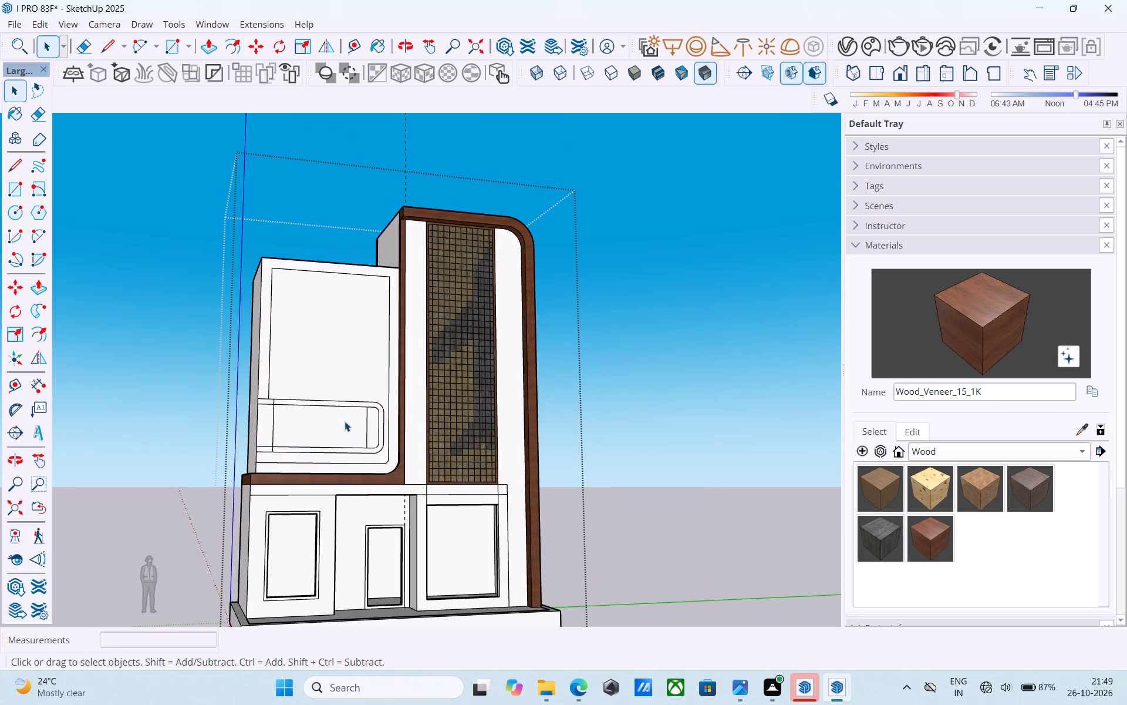
Offset the outline of the band's central rectangular face 1" inward.
{"action": "scroll", "coordinate": [306, 435], "scroll_direction": "up", "scroll_amount": 6}
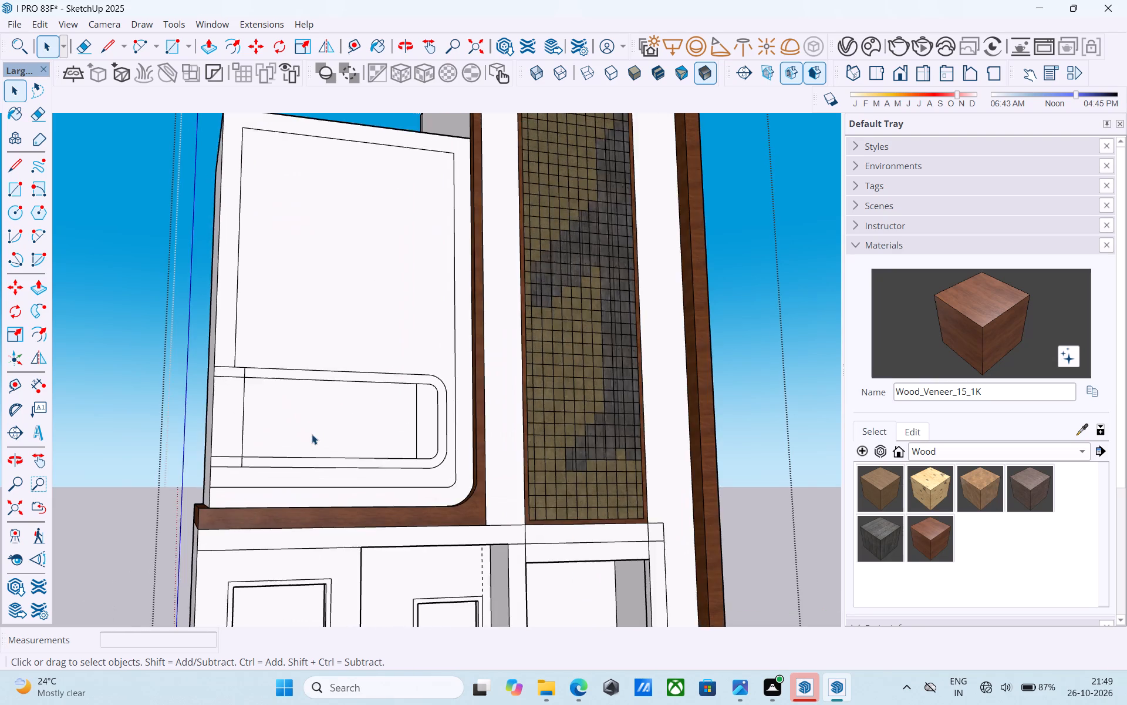
{"action": "scroll", "coordinate": [312, 434], "scroll_direction": "up", "scroll_amount": 3}
{"action": "left_click", "coordinate": [312, 433]}
{"action": "scroll", "coordinate": [312, 432], "scroll_direction": "up", "scroll_amount": 3}
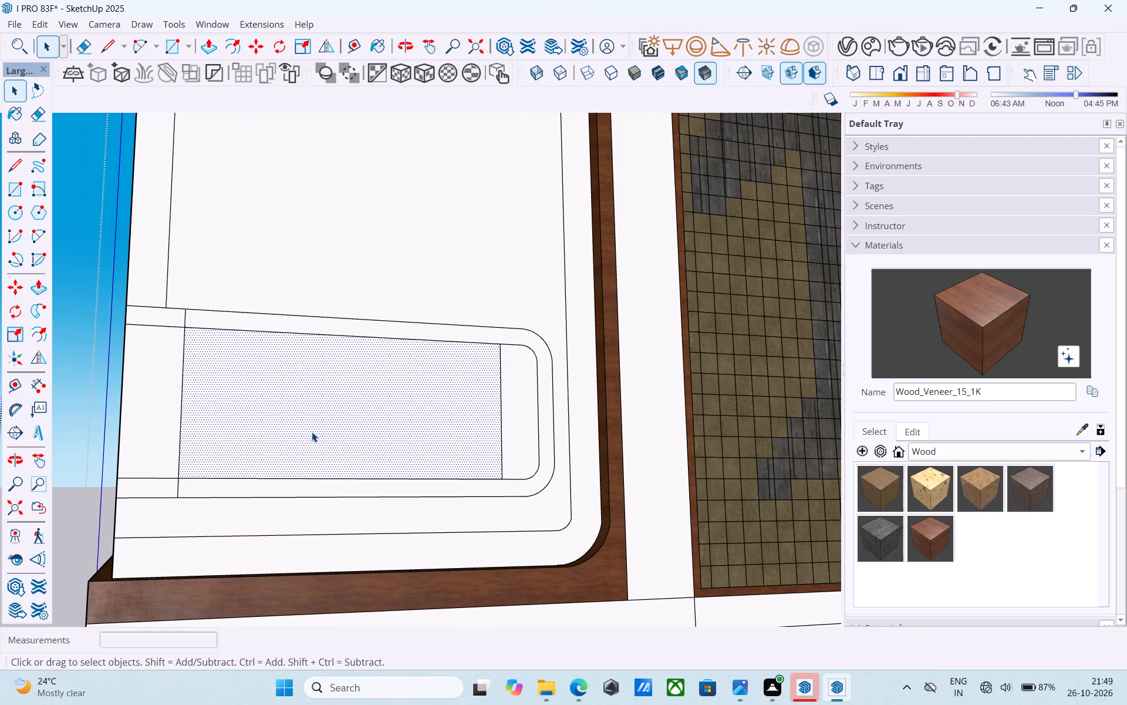
{"action": "middle_click_drag", "start_coordinate": [312, 432], "coordinate": [303, 515]}
{"action": "scroll", "coordinate": [303, 449], "scroll_direction": "up", "scroll_amount": 1}
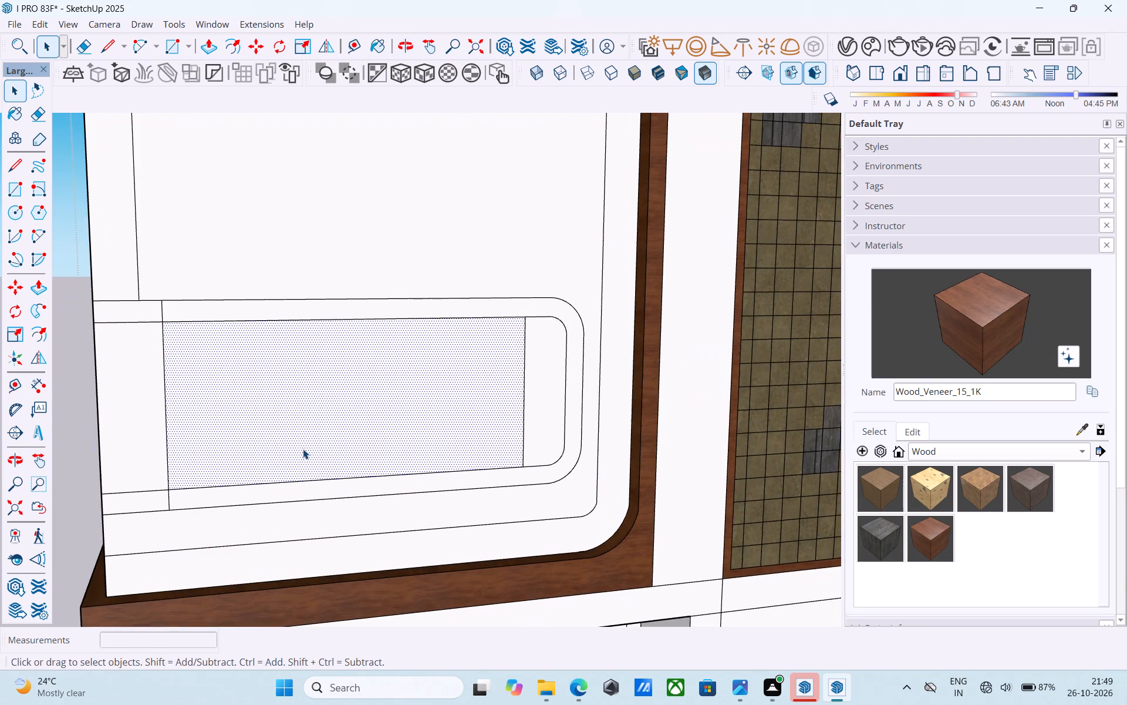
{"action": "scroll", "coordinate": [303, 449], "scroll_direction": "up", "scroll_amount": 1}
{"action": "key", "text": "f"}
{"action": "left_click", "coordinate": [304, 449]}
{"action": "key", "text": "1"}
{"action": "key", "text": "shift+quotedbl"}
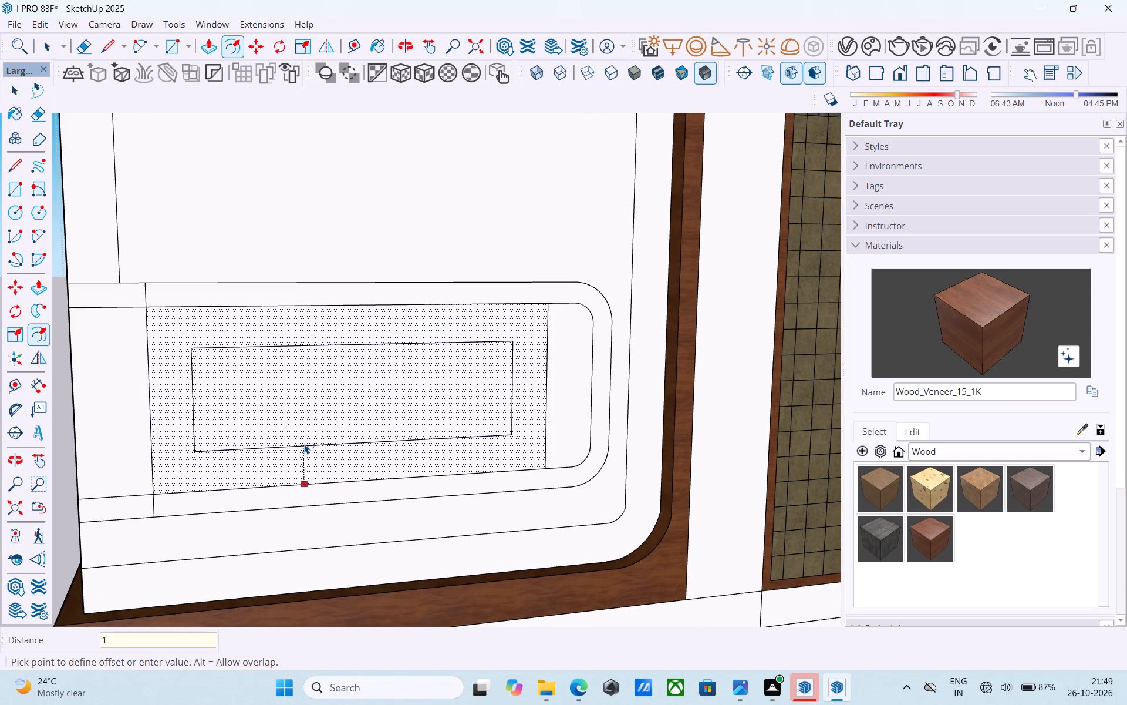
{"action": "key", "text": "Return"}
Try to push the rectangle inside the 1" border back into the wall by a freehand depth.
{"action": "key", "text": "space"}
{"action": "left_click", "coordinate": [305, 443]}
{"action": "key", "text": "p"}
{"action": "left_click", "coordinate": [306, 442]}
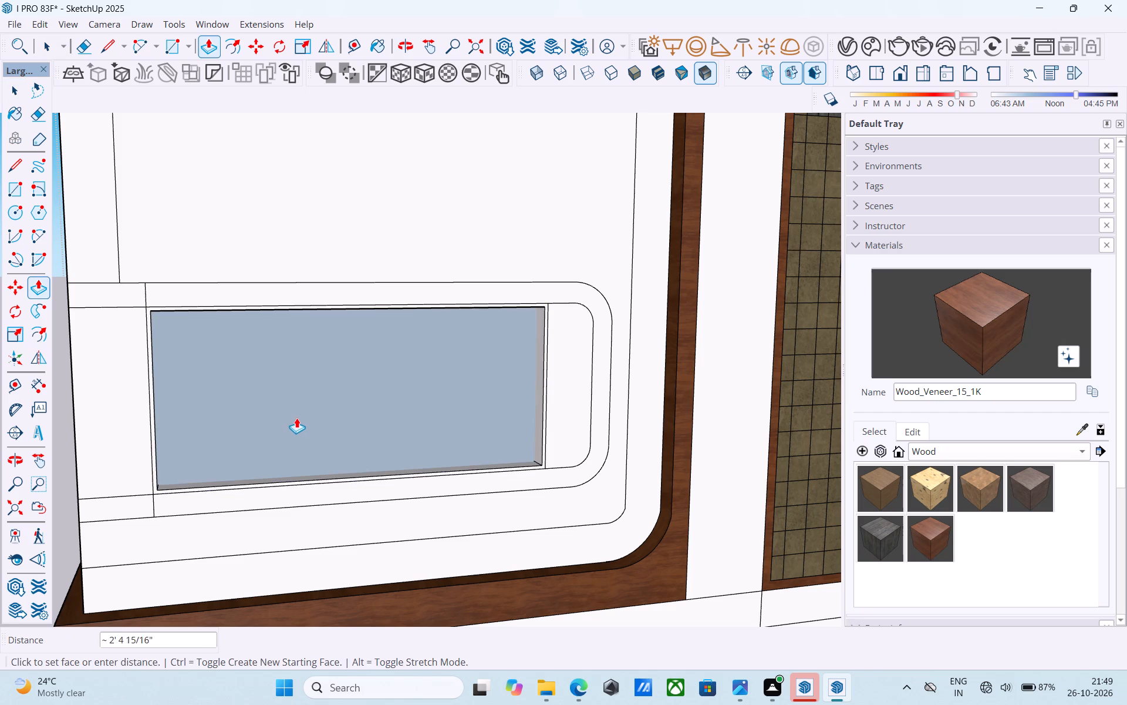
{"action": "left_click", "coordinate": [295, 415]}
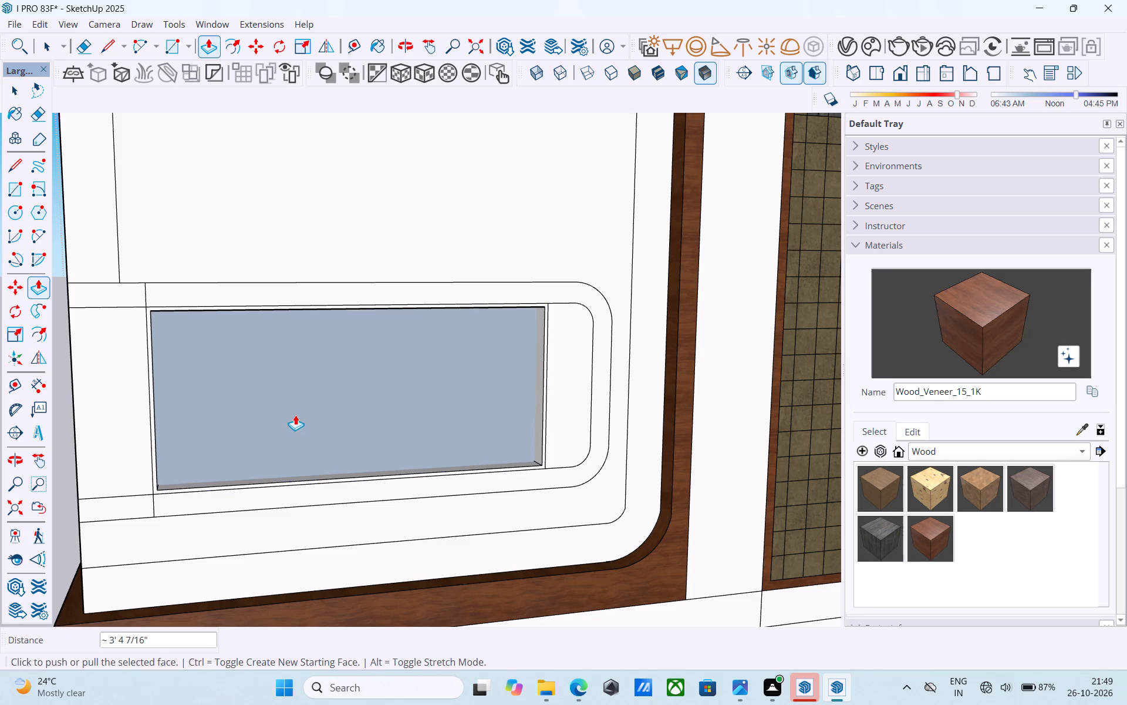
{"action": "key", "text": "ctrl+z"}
Push the rectangle inside the 1" border 6" inward to cut an opening through the wall.
{"action": "left_click", "coordinate": [295, 414]}
{"action": "scroll", "coordinate": [291, 407], "scroll_direction": "up", "scroll_amount": 4}
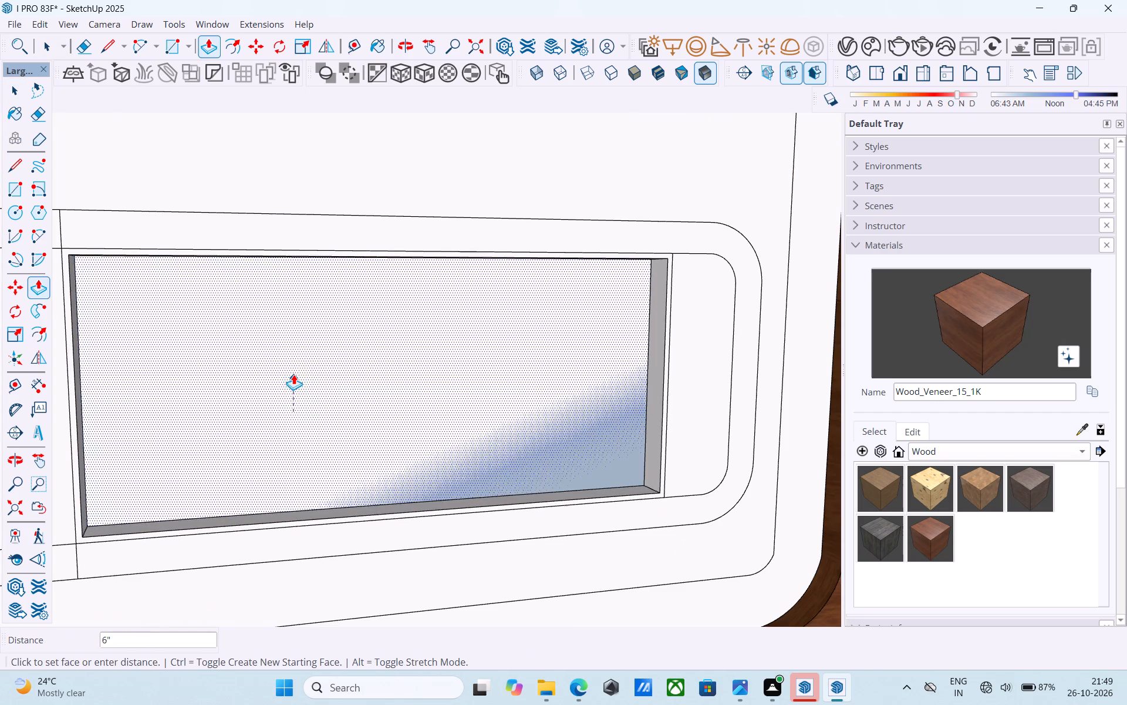
{"action": "left_click", "coordinate": [293, 371]}
Erase the two 6" vertical lines joining the inner outline's corners to the band's upper and lower edges.
{"action": "scroll", "coordinate": [293, 371], "scroll_direction": "down", "scroll_amount": 6}
{"action": "middle_click_drag", "start_coordinate": [296, 385], "coordinate": [190, 378]}
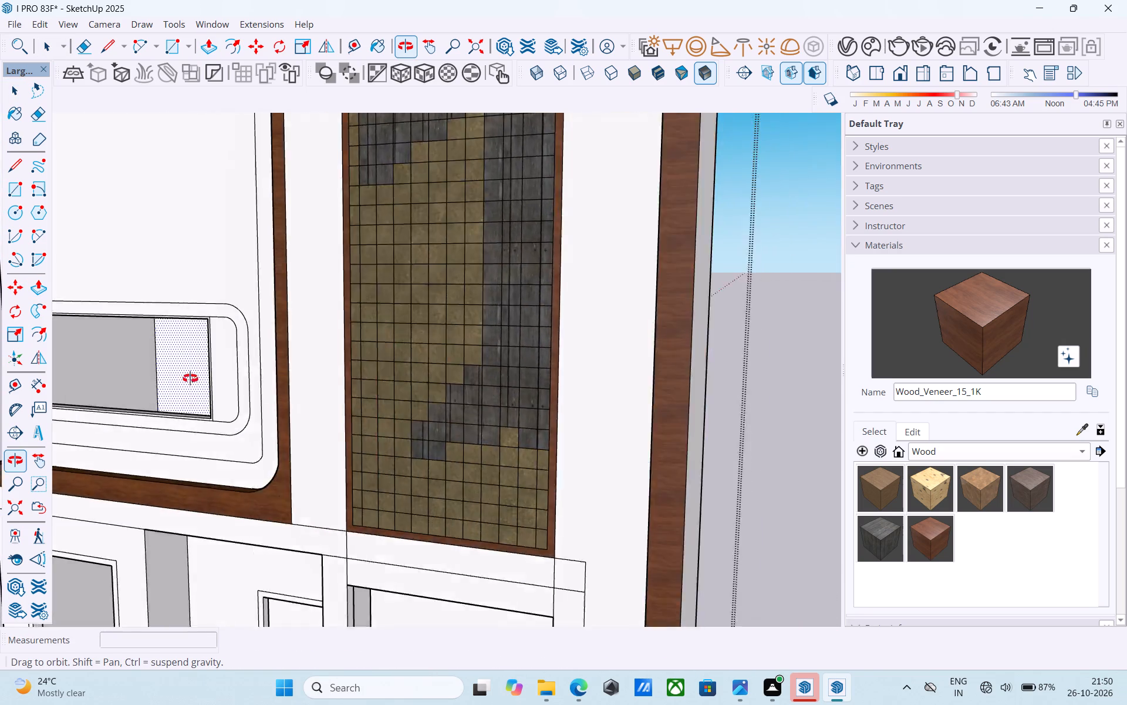
{"action": "middle_click_drag", "start_coordinate": [190, 378], "coordinate": [234, 381]}
{"action": "scroll", "coordinate": [234, 381], "scroll_direction": "down", "scroll_amount": 8}
{"action": "middle_click_drag", "start_coordinate": [259, 398], "coordinate": [184, 404]}
{"action": "middle_click_drag", "start_coordinate": [184, 404], "coordinate": [215, 404]}
{"action": "scroll", "coordinate": [191, 324], "scroll_direction": "up", "scroll_amount": 5}
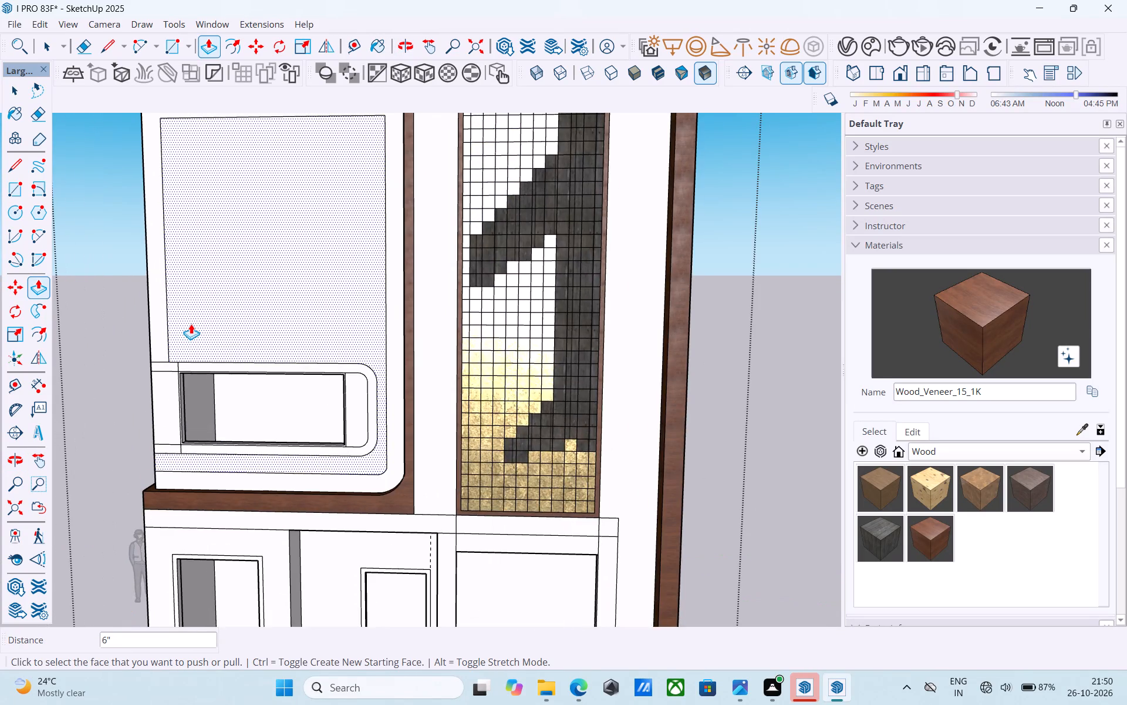
{"action": "scroll", "coordinate": [187, 342], "scroll_direction": "up", "scroll_amount": 9}
{"action": "key", "text": "e"}
{"action": "left_click_drag", "start_coordinate": [165, 405], "coordinate": [160, 404]}
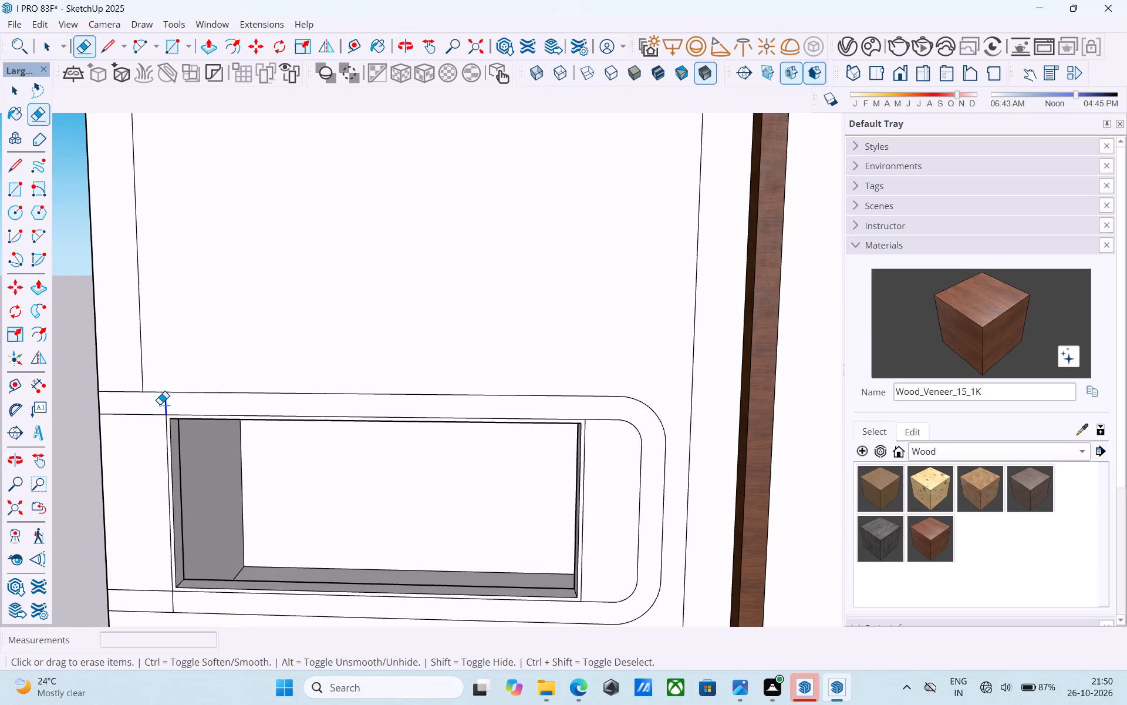
{"action": "left_click_drag", "start_coordinate": [160, 404], "coordinate": [158, 404]}
{"action": "scroll", "coordinate": [208, 345], "scroll_direction": "down", "scroll_amount": 6}
{"action": "scroll", "coordinate": [195, 488], "scroll_direction": "up", "scroll_amount": 5}
{"action": "left_click_drag", "start_coordinate": [184, 496], "coordinate": [176, 499]}
{"action": "scroll", "coordinate": [172, 498], "scroll_direction": "down", "scroll_amount": 6}
{"action": "middle_click_drag", "start_coordinate": [185, 493], "coordinate": [264, 461]}
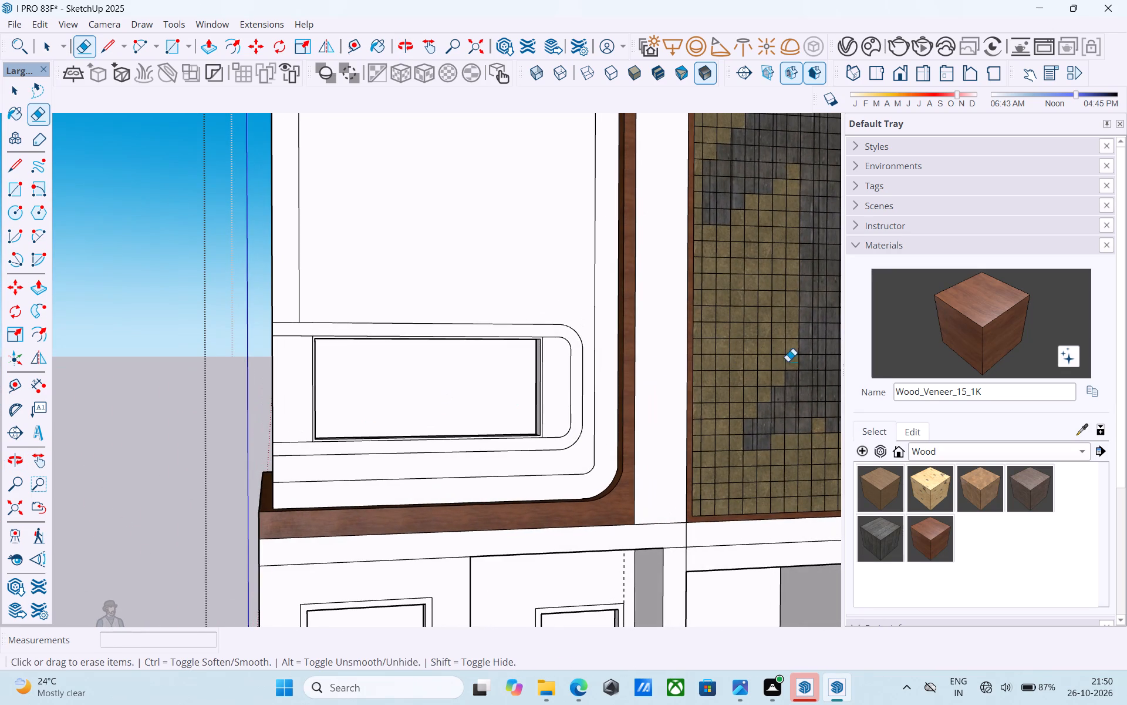
Paint the rounded border of the band around the upper window opening with the Wood_Floor_12_1K material.
{"action": "left_click", "coordinate": [1024, 496]}
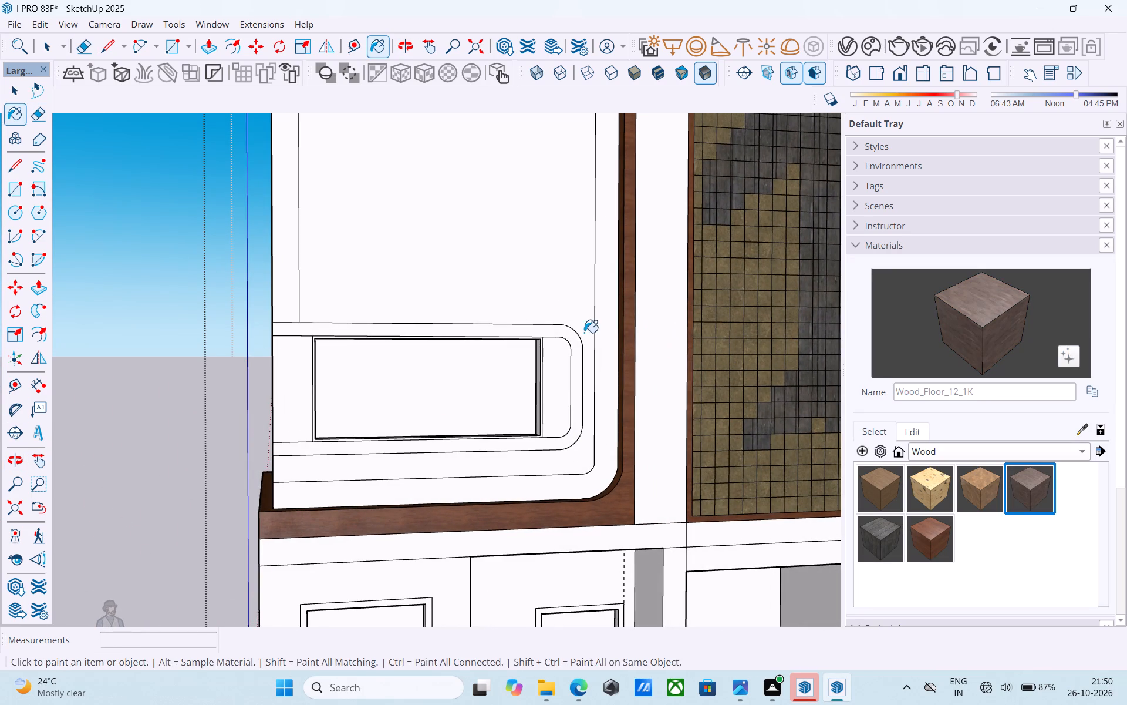
{"action": "left_click", "coordinate": [552, 328]}
Pull the dark wood border around the upper window opening 6" outward from the wall.
{"action": "middle_click_drag", "start_coordinate": [513, 281], "coordinate": [492, 287]}
{"action": "scroll", "coordinate": [496, 315], "scroll_direction": "down", "scroll_amount": 5}
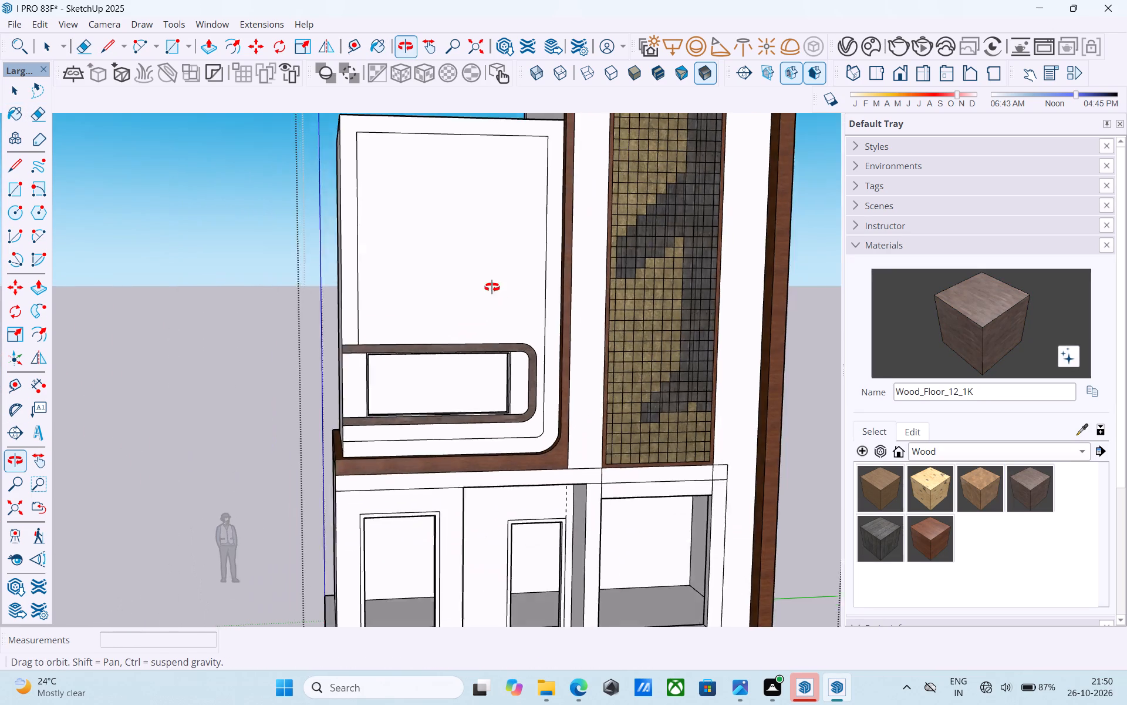
{"action": "middle_click_drag", "start_coordinate": [492, 287], "coordinate": [653, 214]}
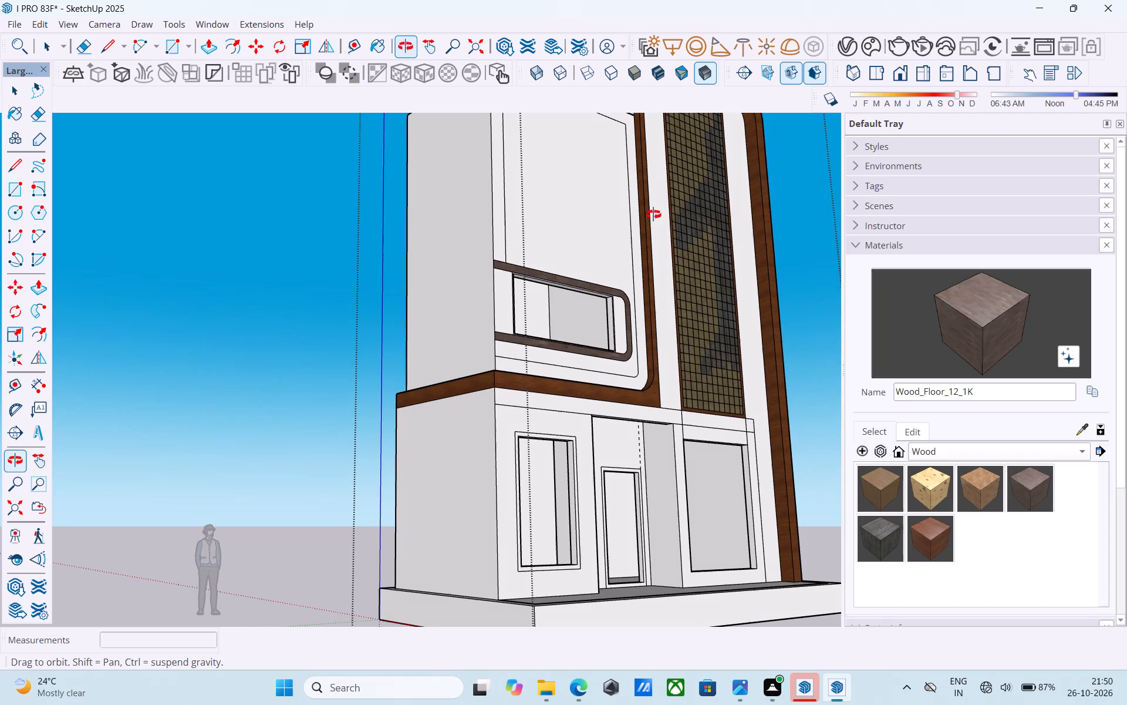
{"action": "middle_click_drag", "start_coordinate": [653, 214], "coordinate": [426, 328]}
{"action": "scroll", "coordinate": [330, 377], "scroll_direction": "up", "scroll_amount": 2}
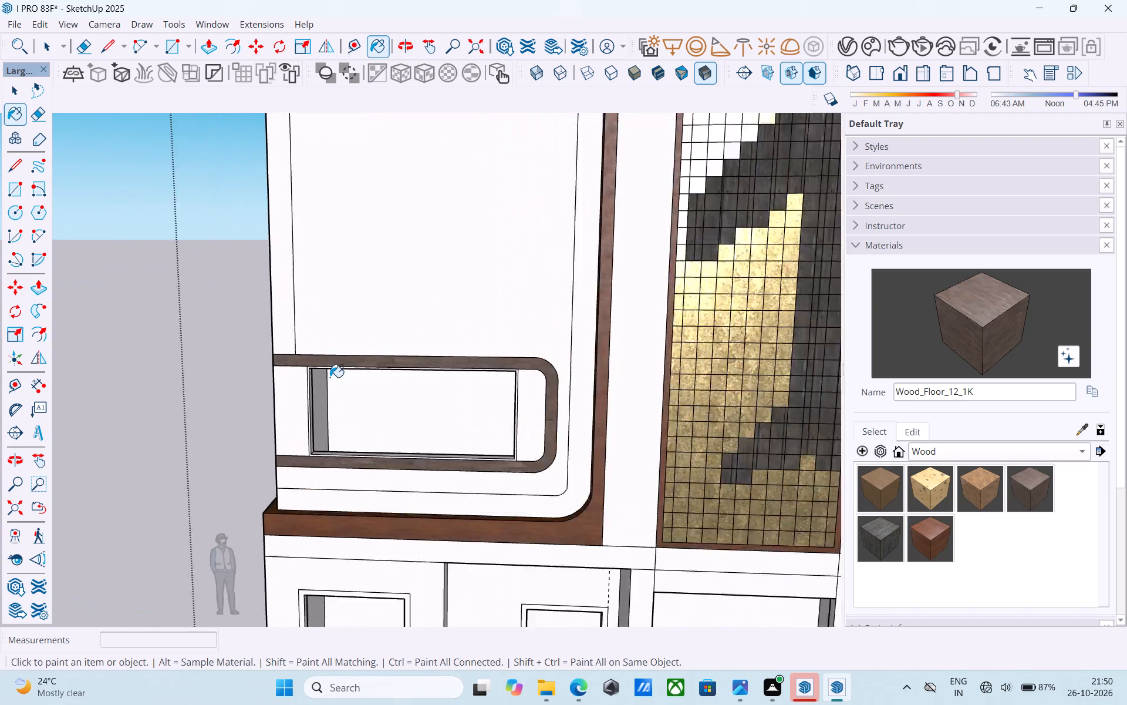
{"action": "scroll", "coordinate": [330, 377], "scroll_direction": "up", "scroll_amount": 10}
{"action": "key", "text": "space"}
{"action": "left_click", "coordinate": [275, 349]}
{"action": "key", "text": "p"}
{"action": "left_click", "coordinate": [275, 347]}
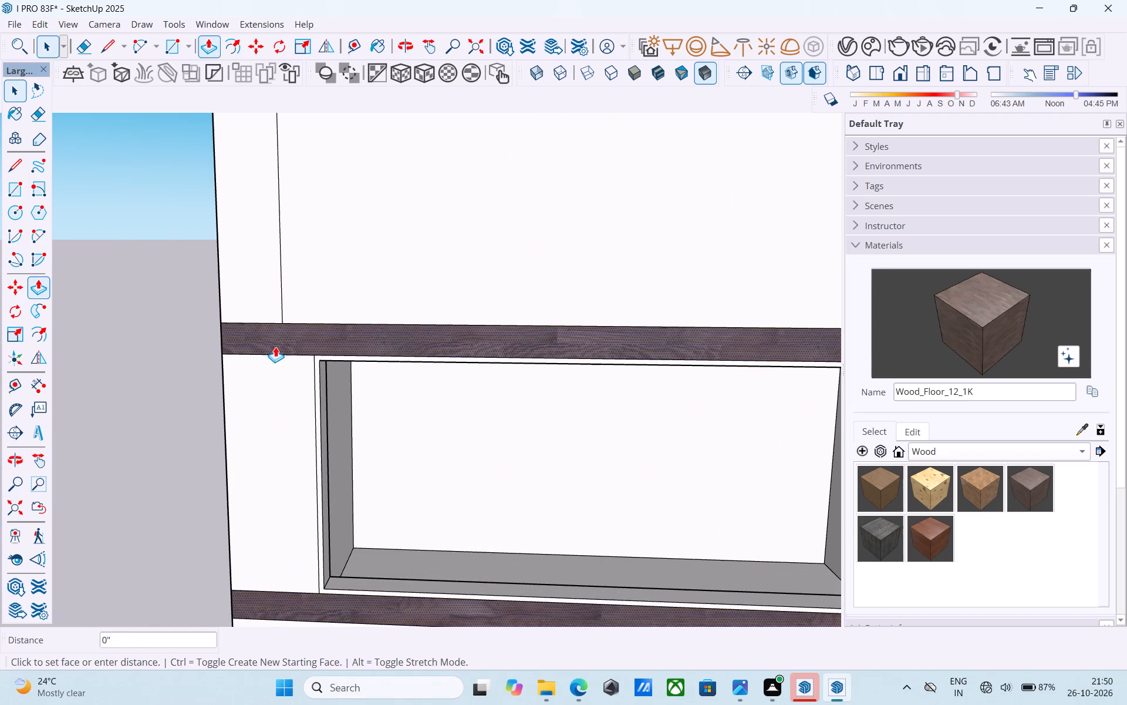
{"action": "key", "text": "6"}
{"action": "key", "text": "shift+quotedbl"}
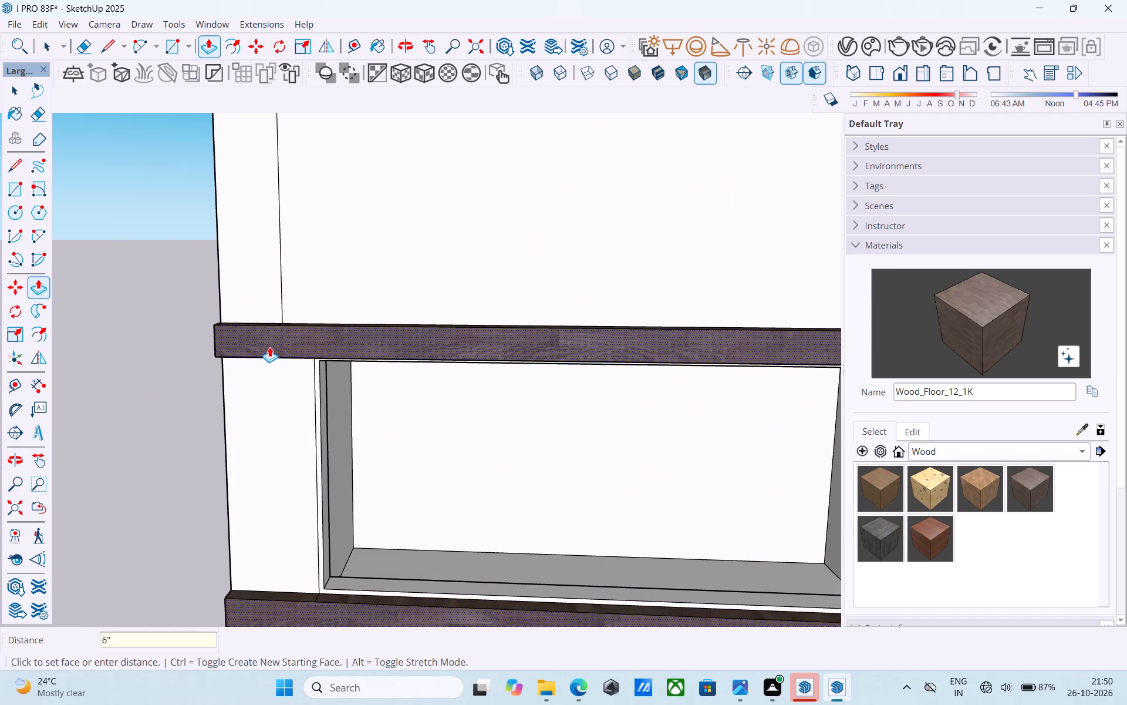
{"action": "key", "text": "Return"}
{"action": "key", "text": "space"}
Pull the reddish wood-veneer frame with the rounded corner, below and beside the upper white panel, 6" outward.
{"action": "scroll", "coordinate": [266, 325], "scroll_direction": "down", "scroll_amount": 12}
{"action": "middle_click_drag", "start_coordinate": [266, 290], "coordinate": [273, 271]}
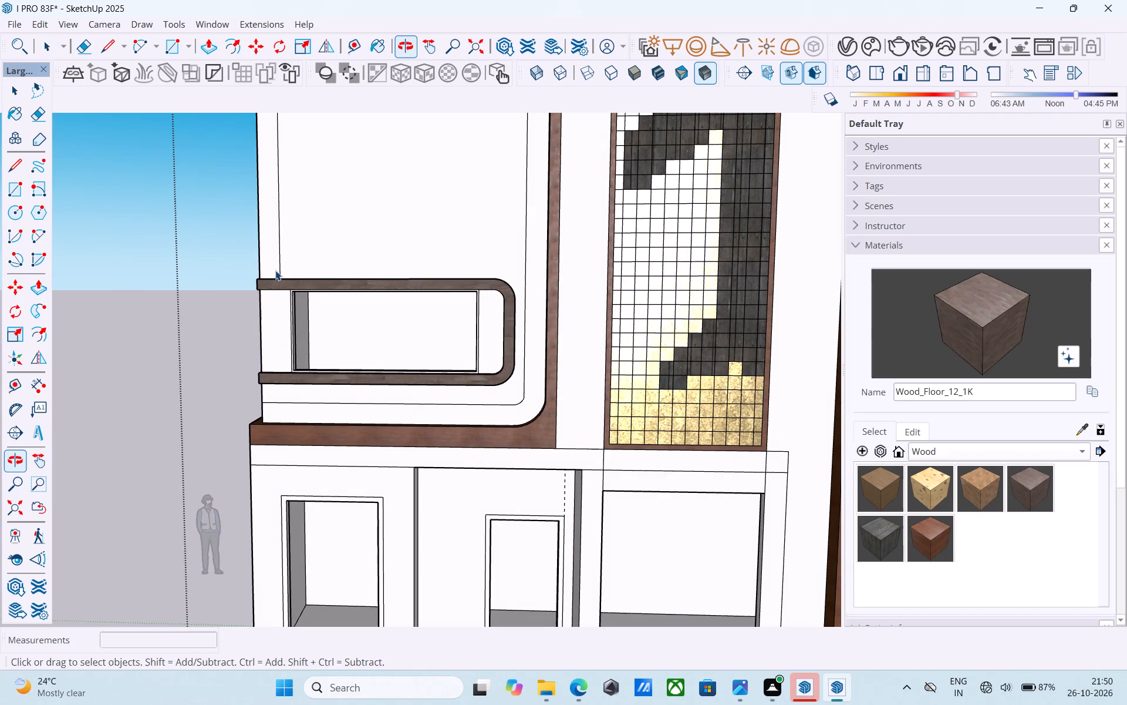
{"action": "scroll", "coordinate": [276, 270], "scroll_direction": "down", "scroll_amount": 4}
{"action": "middle_click_drag", "start_coordinate": [276, 270], "coordinate": [308, 244]}
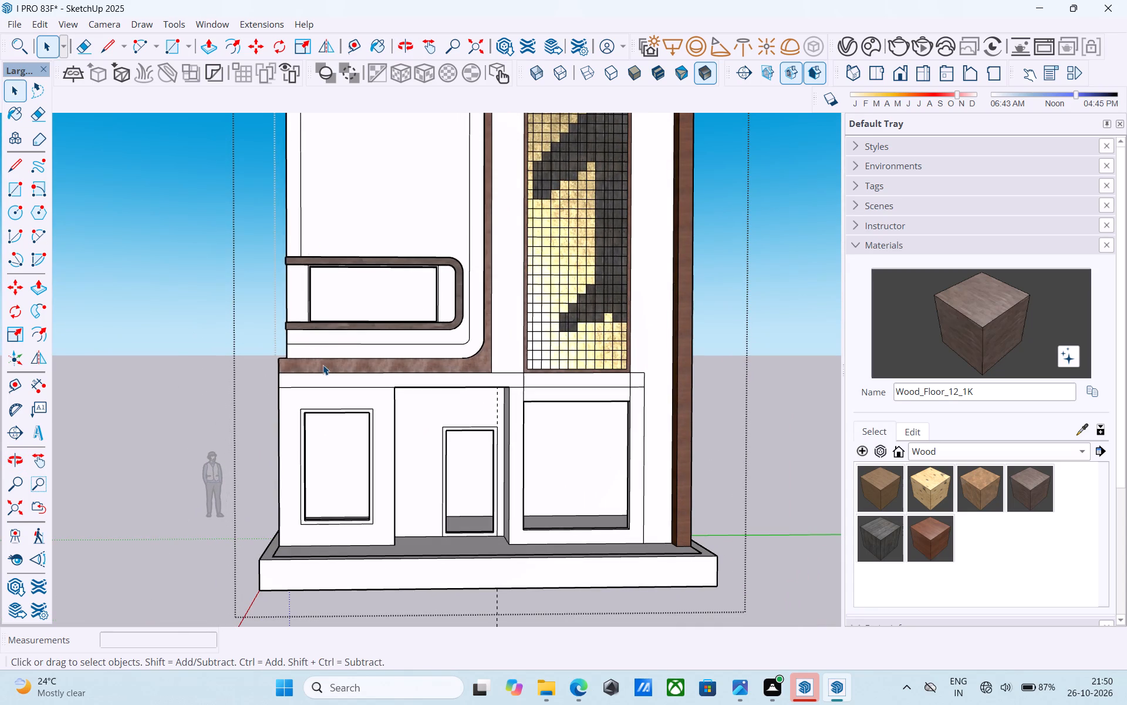
{"action": "middle_click_drag", "start_coordinate": [323, 365], "coordinate": [360, 325]}
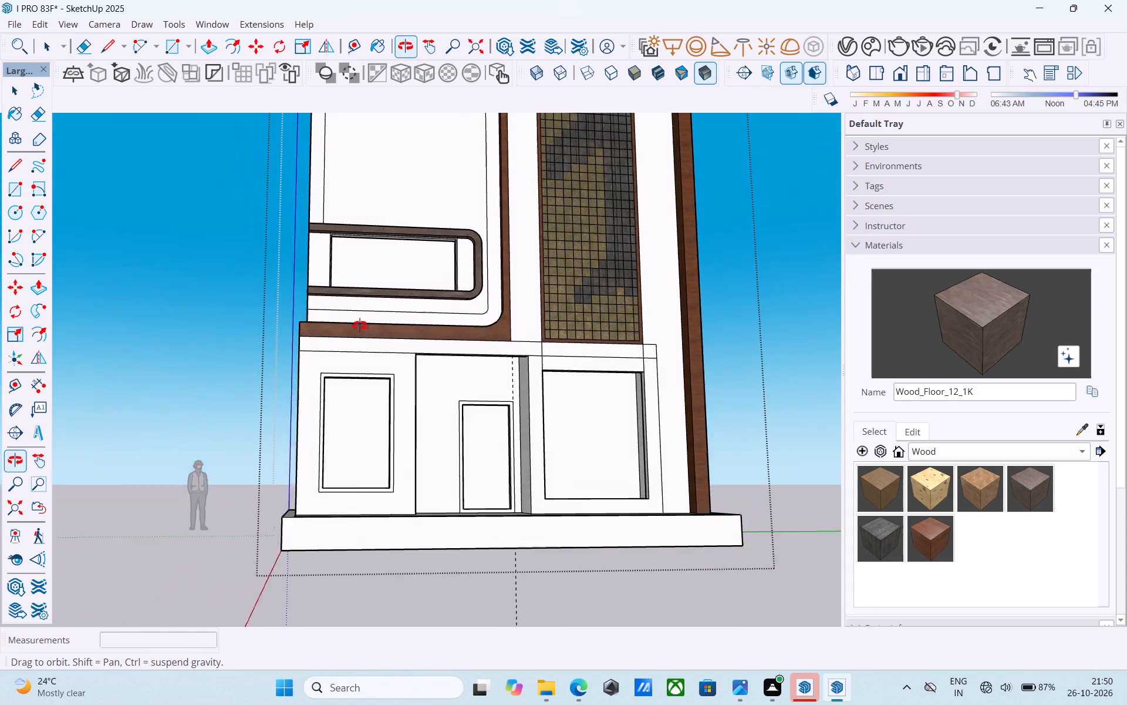
{"action": "middle_click_drag", "start_coordinate": [360, 325], "coordinate": [581, 276]}
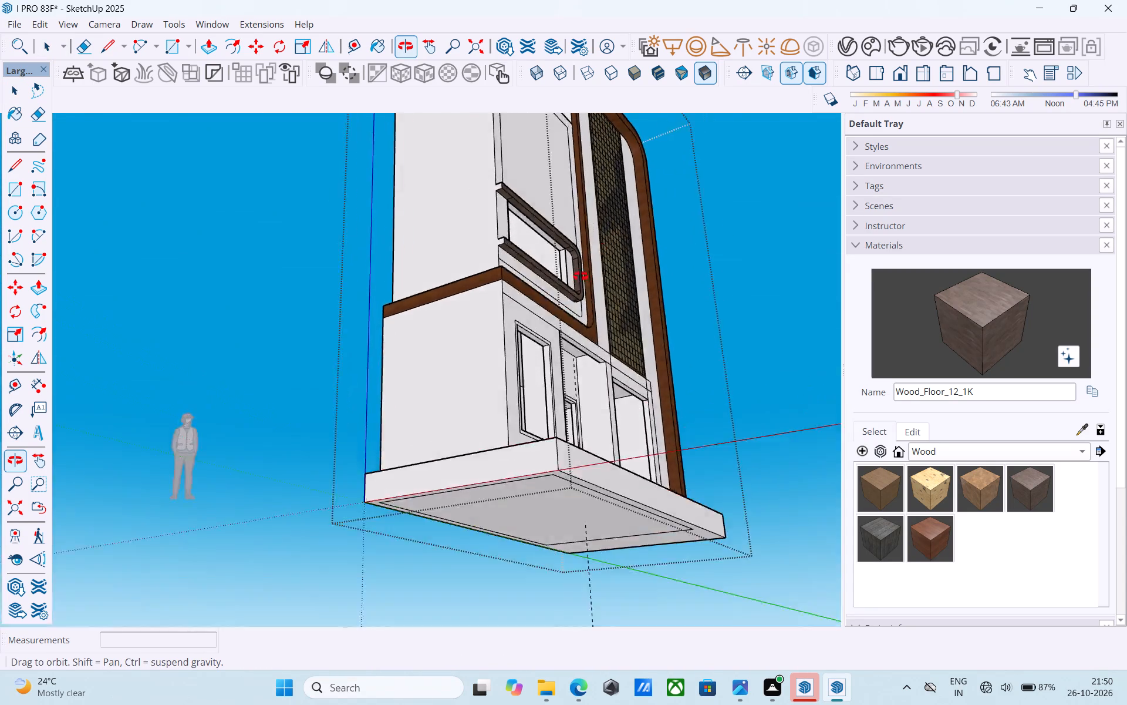
{"action": "middle_click_drag", "start_coordinate": [581, 276], "coordinate": [272, 378]}
{"action": "scroll", "coordinate": [412, 367], "scroll_direction": "up", "scroll_amount": 5}
{"action": "left_click", "coordinate": [430, 384]}
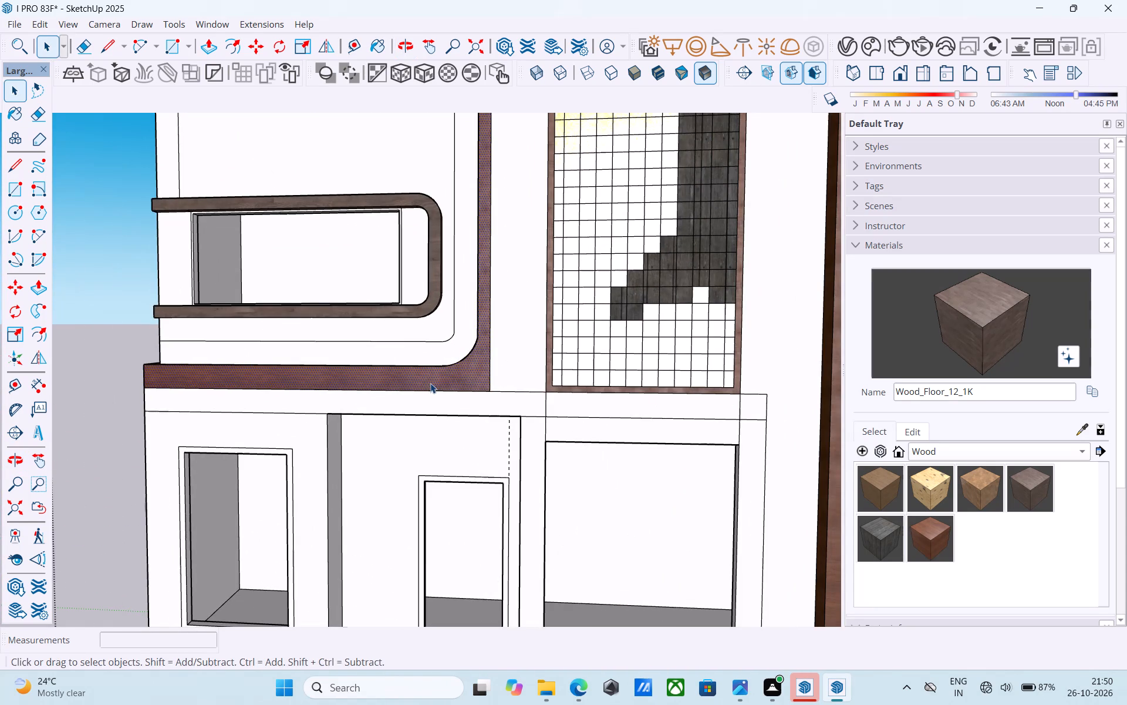
{"action": "key", "text": "p"}
{"action": "left_click", "coordinate": [430, 383]}
{"action": "key", "text": "6"}
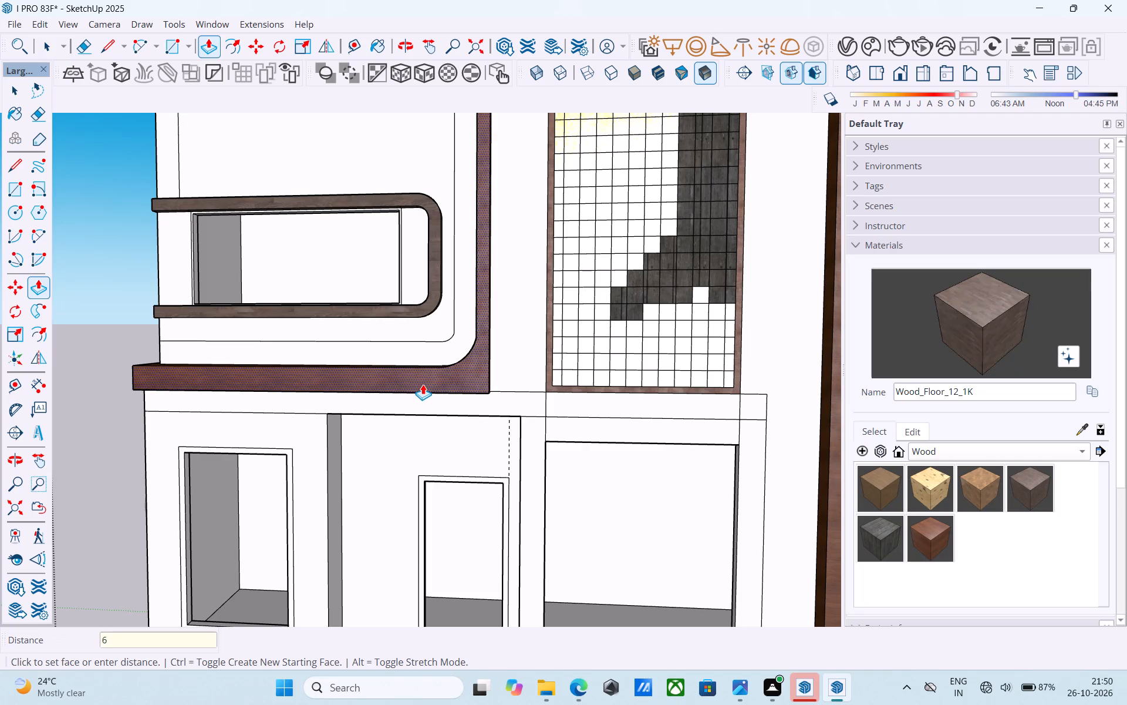
{"action": "key", "text": "shift+quotedbl"}
{"action": "key", "text": "Return"}
{"action": "key", "text": "space"}
Pull the white horizontal strip directly beneath the wood-veneer frame 6" outward.
{"action": "middle_click_drag", "start_coordinate": [451, 364], "coordinate": [448, 402]}
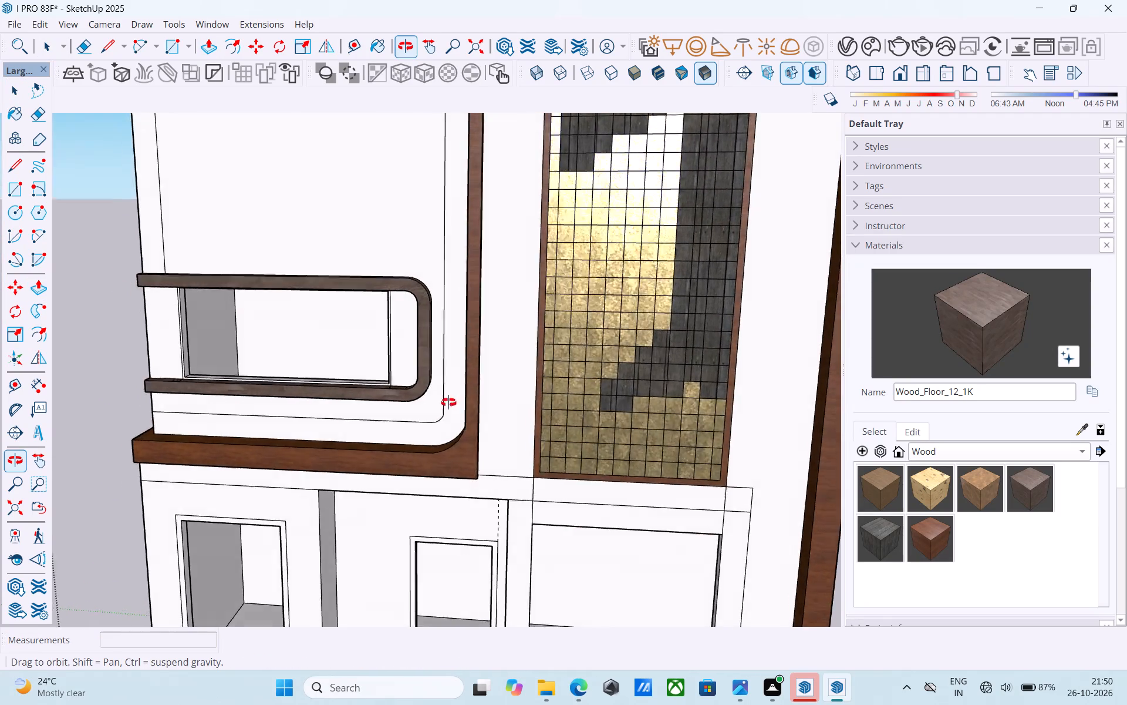
{"action": "middle_click_drag", "start_coordinate": [448, 402], "coordinate": [457, 380]}
{"action": "scroll", "coordinate": [346, 434], "scroll_direction": "up", "scroll_amount": 4}
{"action": "left_click", "coordinate": [345, 433]}
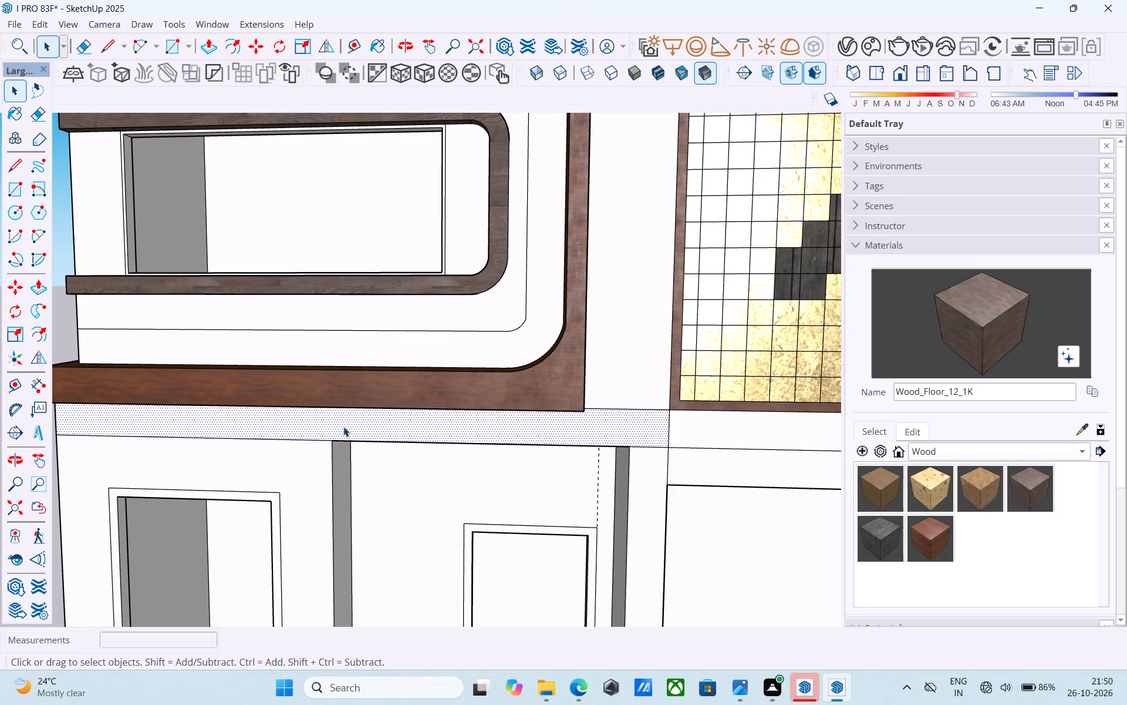
{"action": "key", "text": "p"}
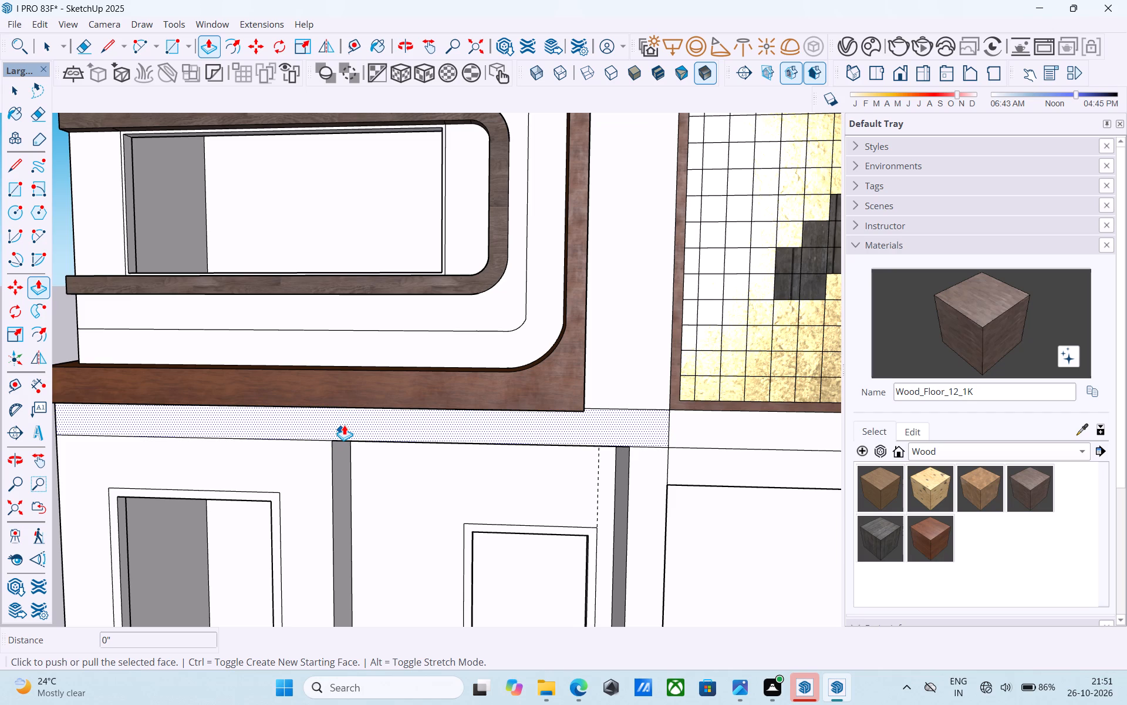
{"action": "left_click", "coordinate": [344, 425]}
{"action": "left_click", "coordinate": [347, 394]}
Pull the rear face of the beam above the entrance recess 2' 1 1/2" back to the recessed door wall.
{"action": "scroll", "coordinate": [389, 378], "scroll_direction": "down", "scroll_amount": 2}
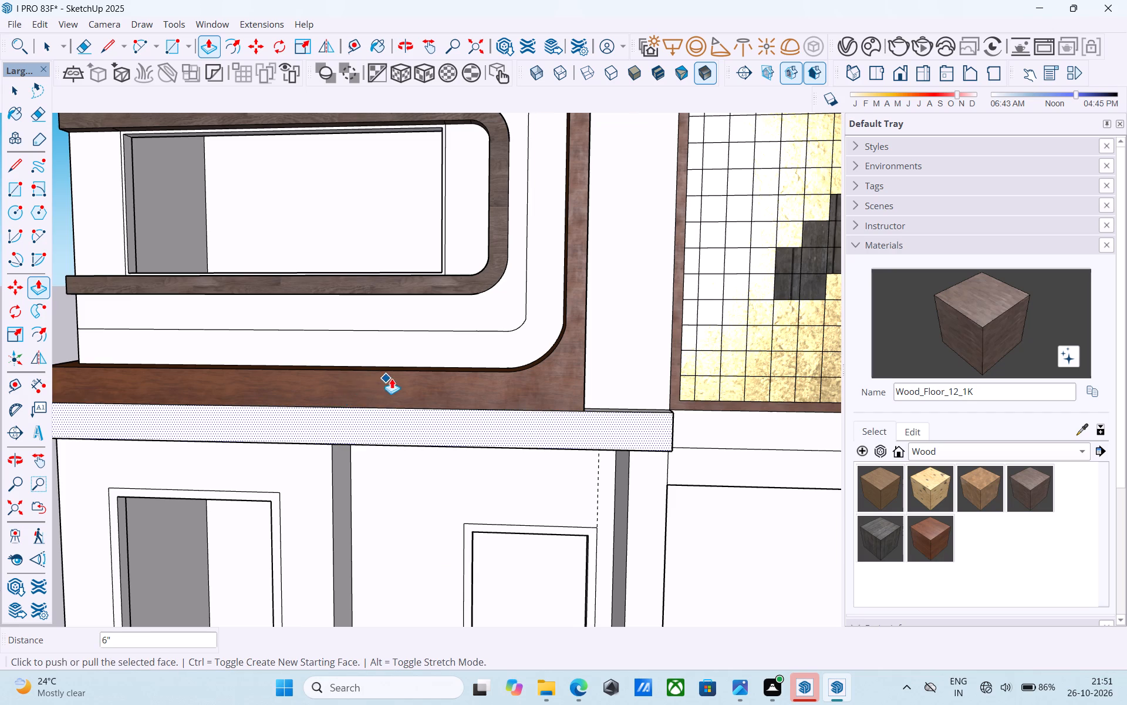
{"action": "scroll", "coordinate": [392, 378], "scroll_direction": "down", "scroll_amount": 4}
{"action": "middle_click_drag", "start_coordinate": [396, 402], "coordinate": [463, 347]}
{"action": "scroll", "coordinate": [463, 347], "scroll_direction": "up", "scroll_amount": 1}
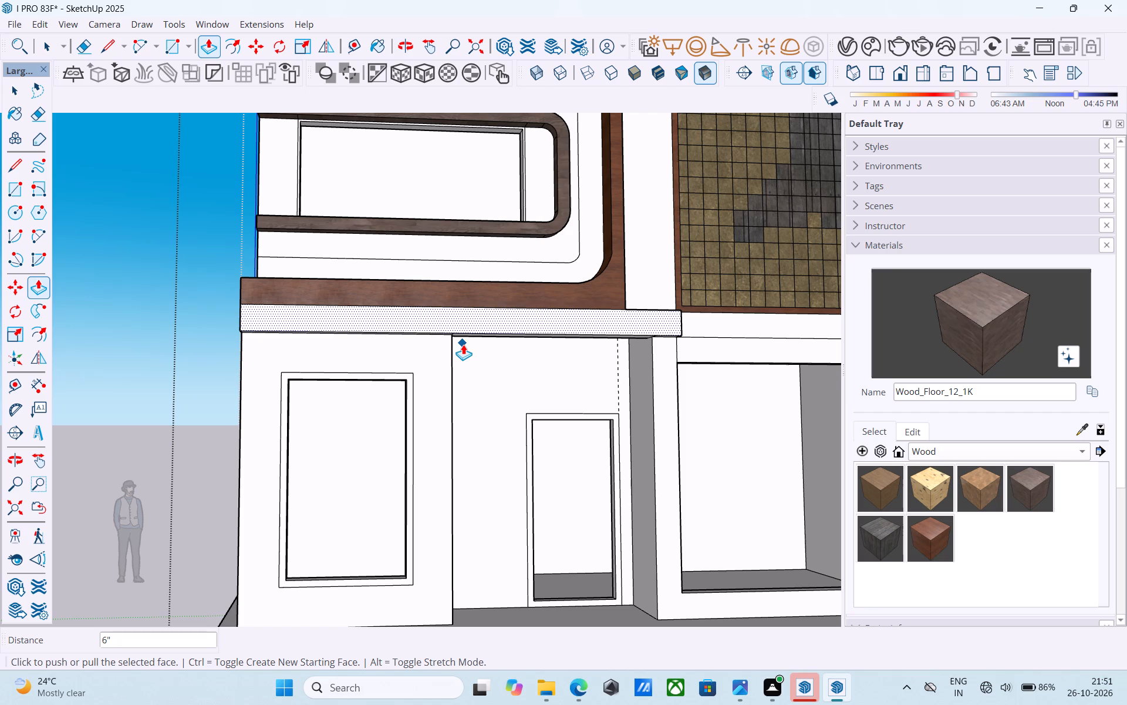
{"action": "scroll", "coordinate": [463, 344], "scroll_direction": "down", "scroll_amount": 2}
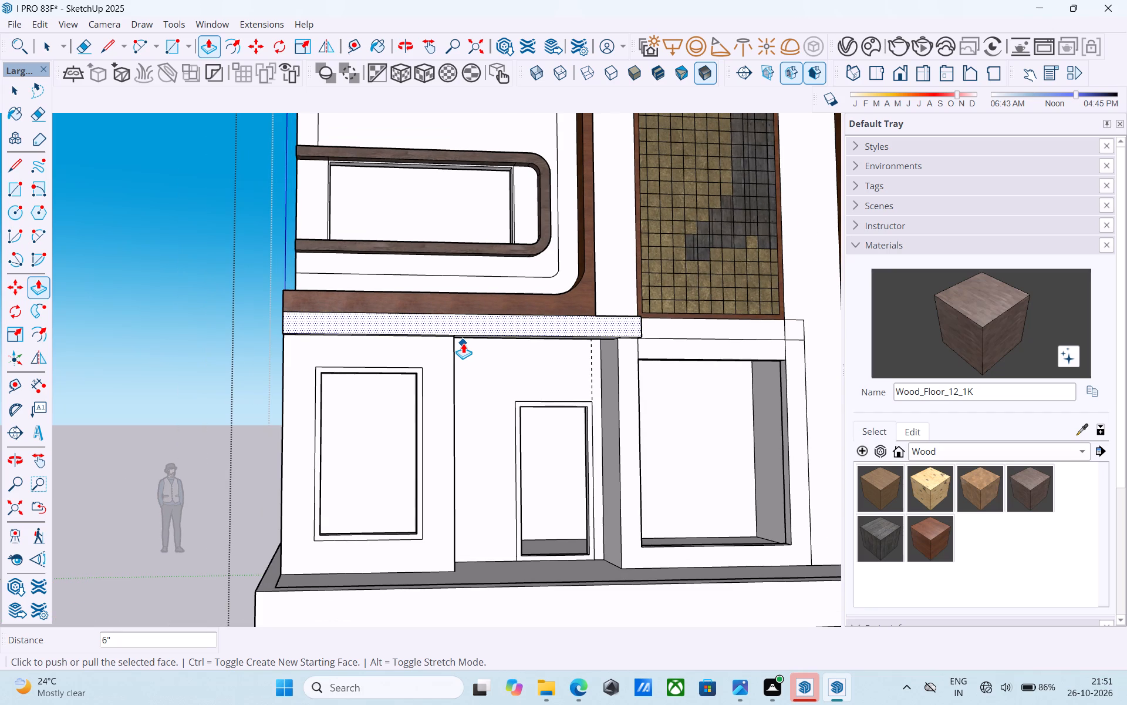
{"action": "scroll", "coordinate": [442, 350], "scroll_direction": "down", "scroll_amount": 1}
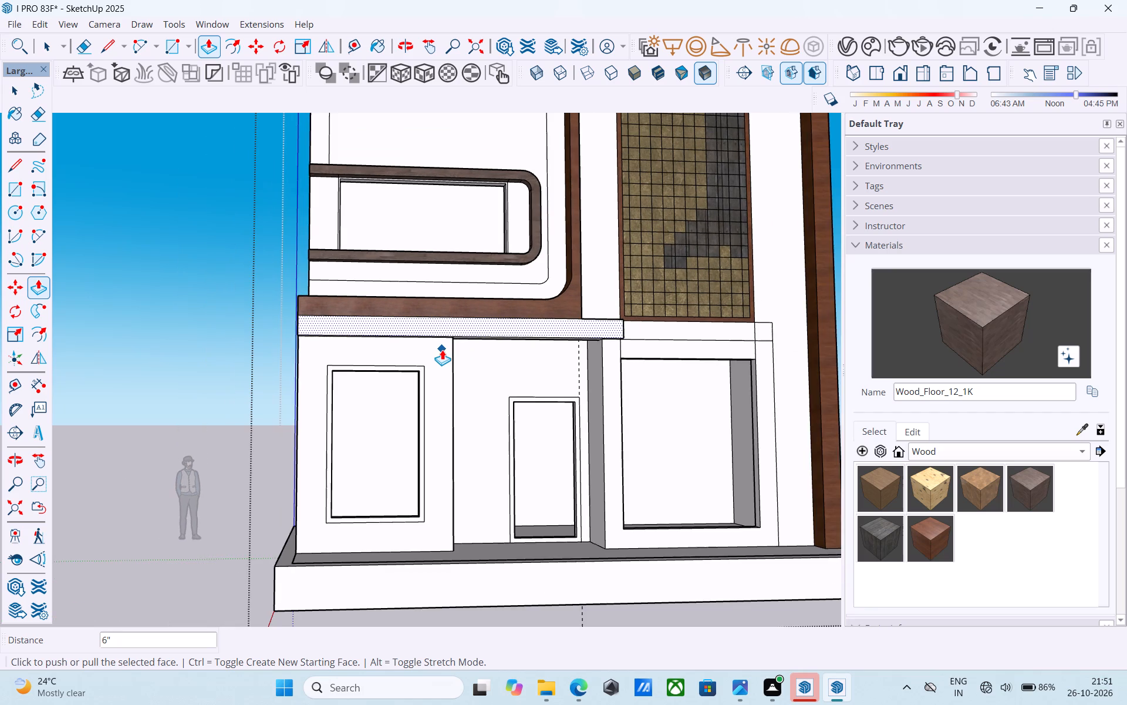
{"action": "scroll", "coordinate": [442, 350], "scroll_direction": "down", "scroll_amount": 3}
{"action": "middle_click_drag", "start_coordinate": [421, 370], "coordinate": [474, 297]}
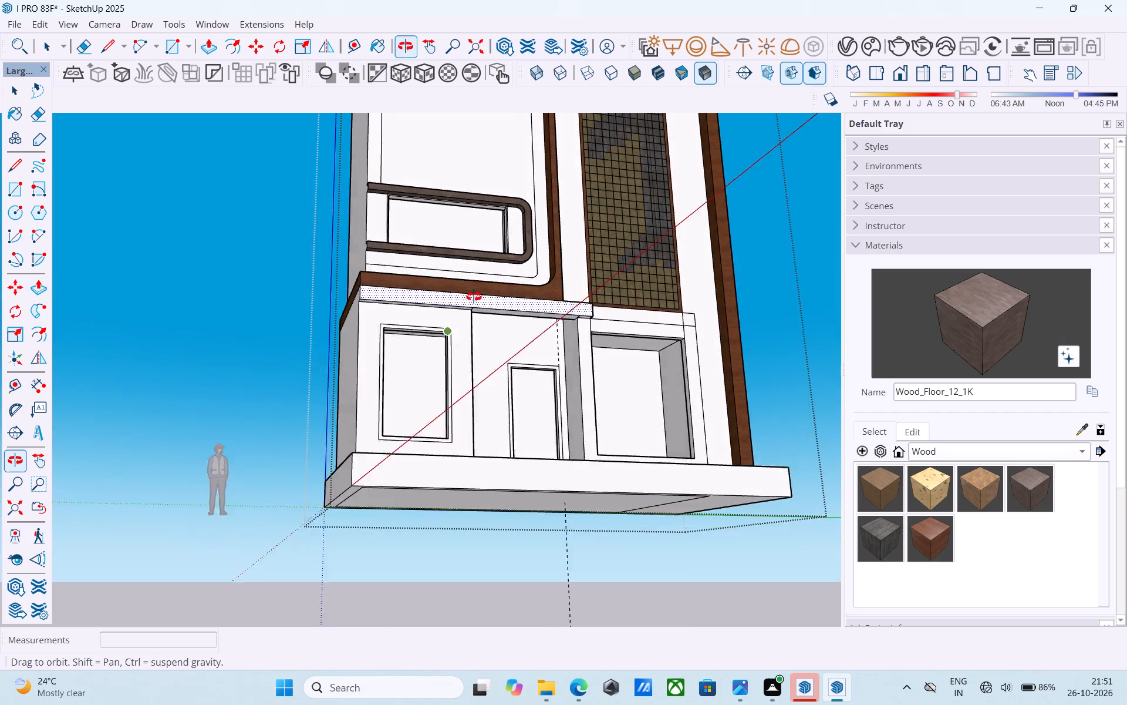
{"action": "middle_click_drag", "start_coordinate": [474, 297], "coordinate": [585, 218]}
{"action": "scroll", "coordinate": [587, 321], "scroll_direction": "up", "scroll_amount": 13}
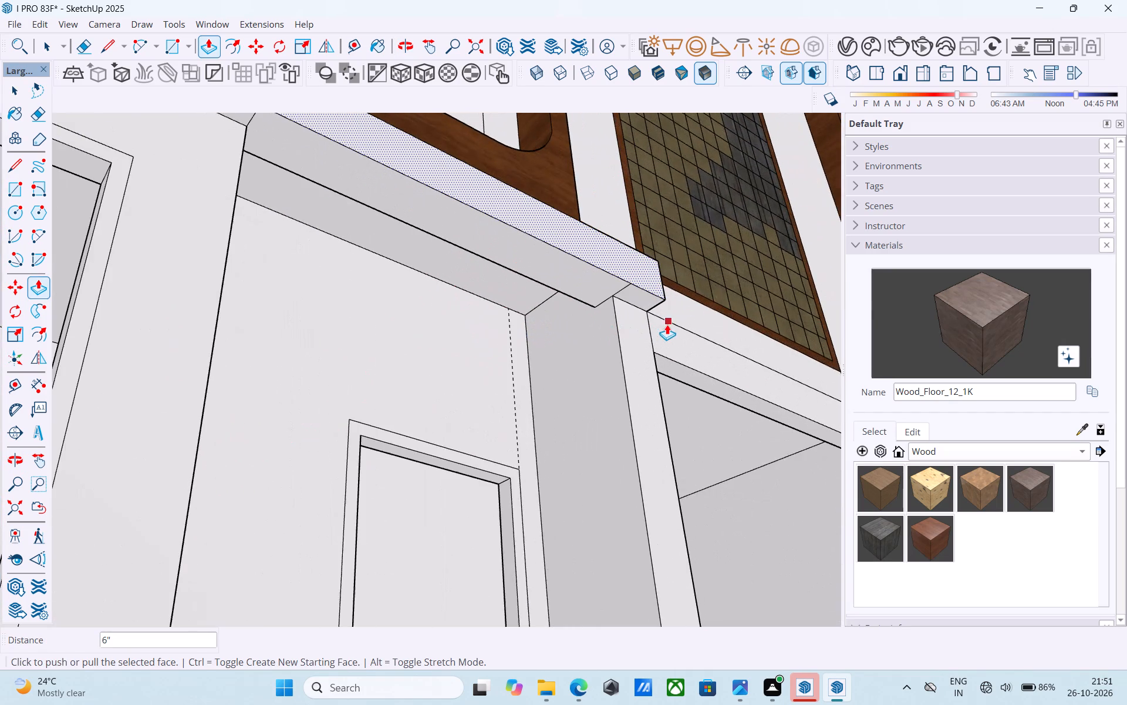
{"action": "scroll", "coordinate": [555, 314], "scroll_direction": "up", "scroll_amount": 14}
{"action": "middle_click_drag", "start_coordinate": [629, 305], "coordinate": [694, 313]}
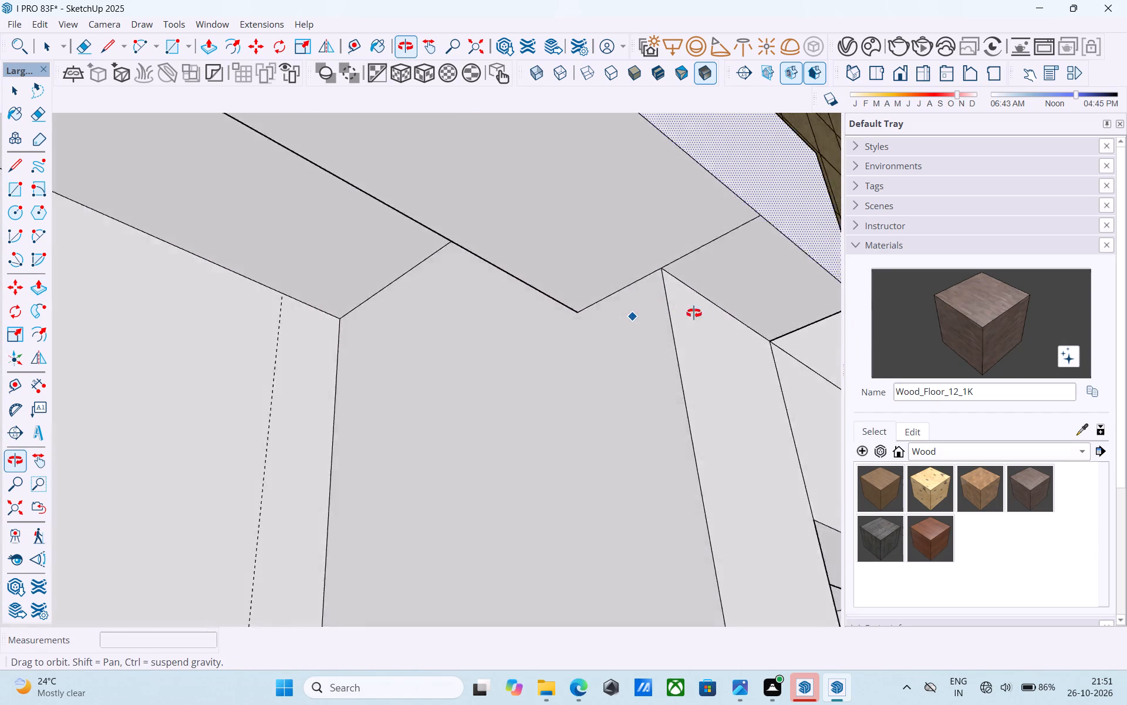
{"action": "middle_click_drag", "start_coordinate": [694, 313], "coordinate": [902, 358]}
{"action": "middle_click_drag", "start_coordinate": [667, 306], "coordinate": [677, 302]}
{"action": "scroll", "coordinate": [677, 302], "scroll_direction": "up", "scroll_amount": 1}
{"action": "key", "text": "space"}
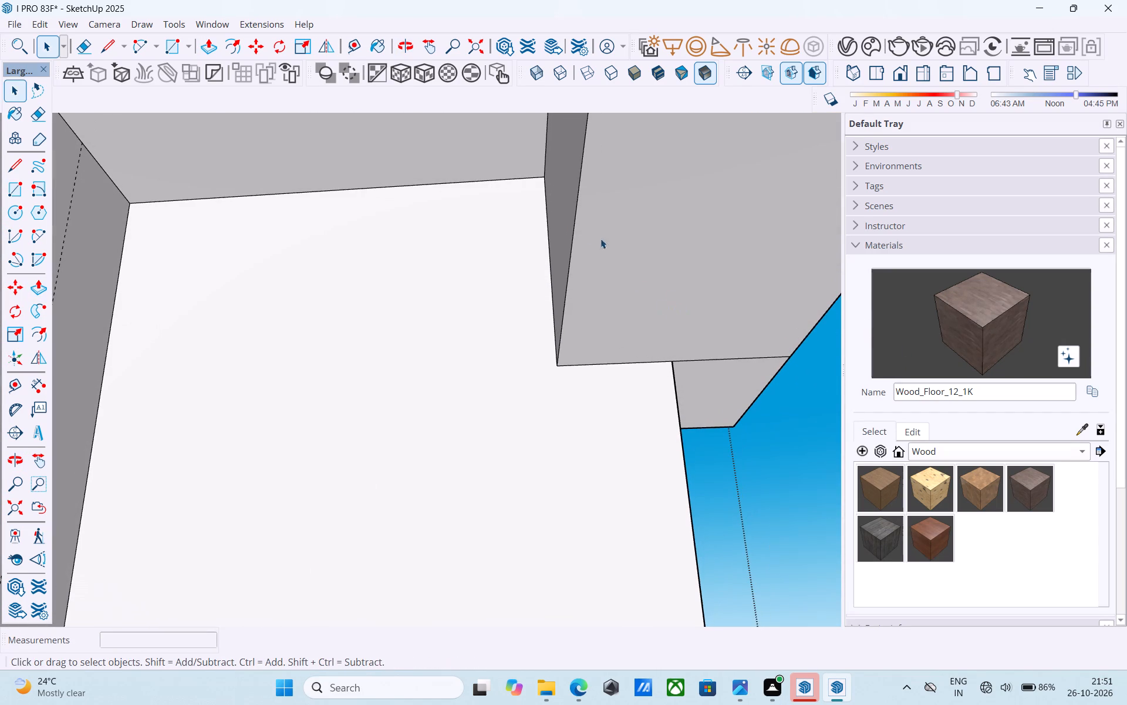
{"action": "left_click", "coordinate": [559, 217]}
{"action": "key", "text": "p"}
{"action": "left_click", "coordinate": [559, 217]}
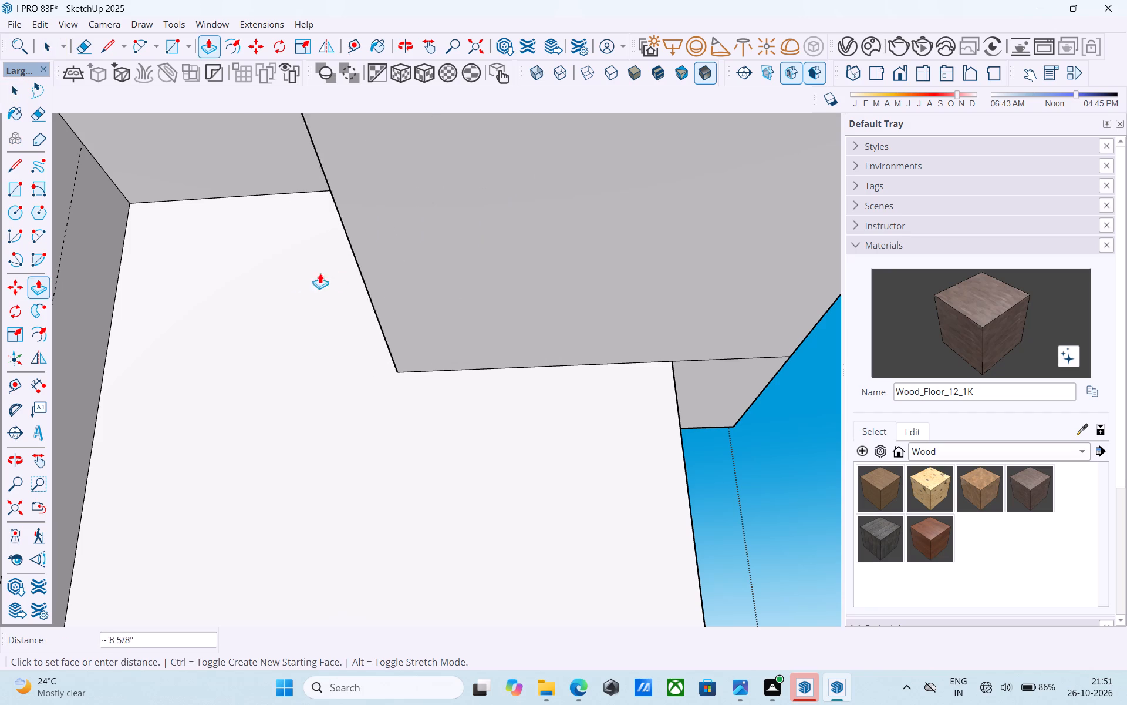
{"action": "middle_click_drag", "start_coordinate": [221, 262], "coordinate": [35, 277]}
{"action": "scroll", "coordinate": [211, 277], "scroll_direction": "down", "scroll_amount": 4}
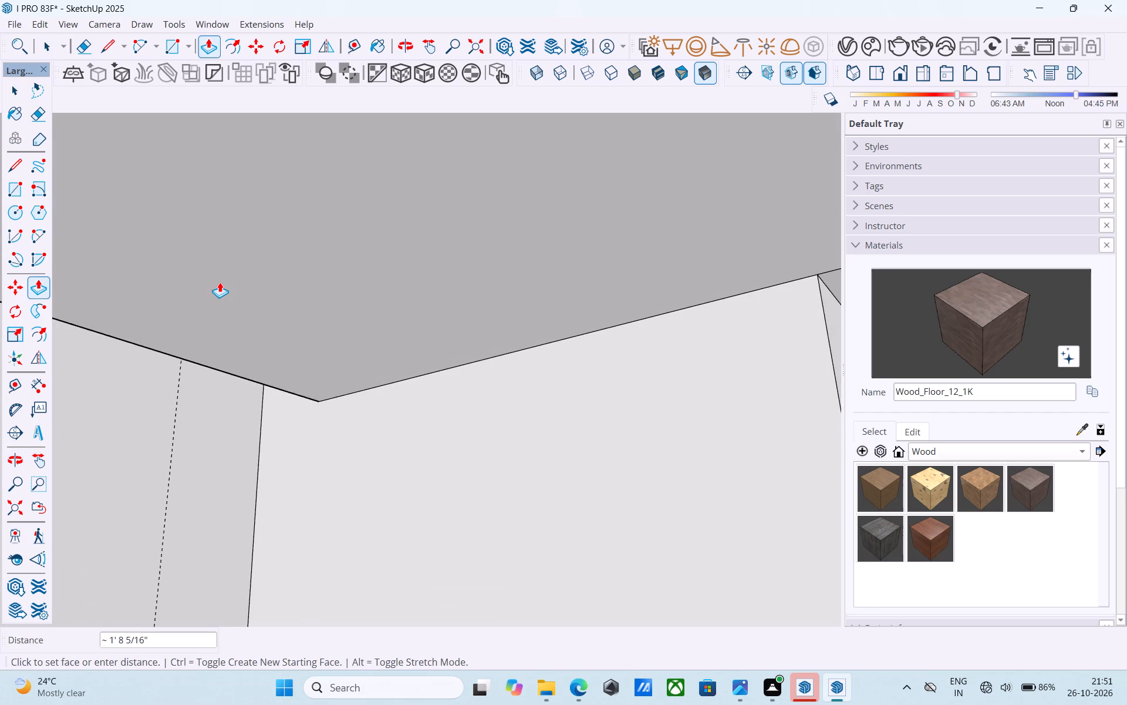
{"action": "scroll", "coordinate": [220, 281], "scroll_direction": "down", "scroll_amount": 4}
{"action": "left_click", "coordinate": [174, 371]}
Examine the ground-floor facade around the entrance recess and the projecting strip's end below the tiled panel.
{"action": "scroll", "coordinate": [268, 314], "scroll_direction": "down", "scroll_amount": 6}
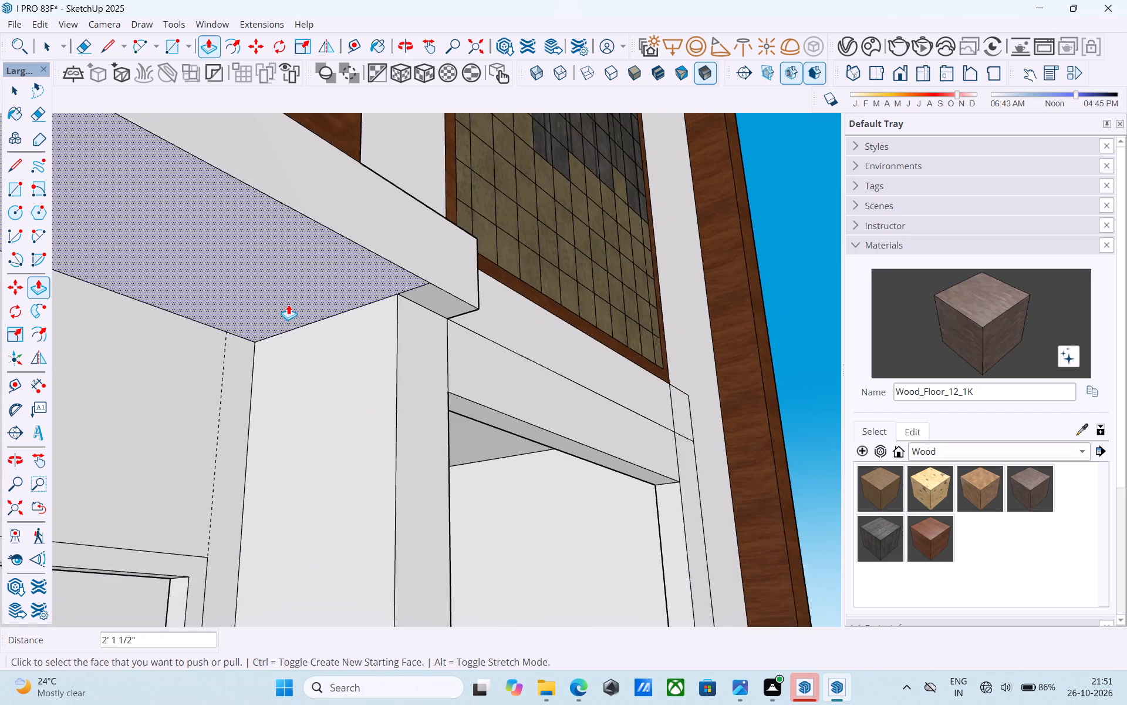
{"action": "scroll", "coordinate": [288, 304], "scroll_direction": "down", "scroll_amount": 15}
{"action": "middle_click_drag", "start_coordinate": [441, 271], "coordinate": [230, 403]}
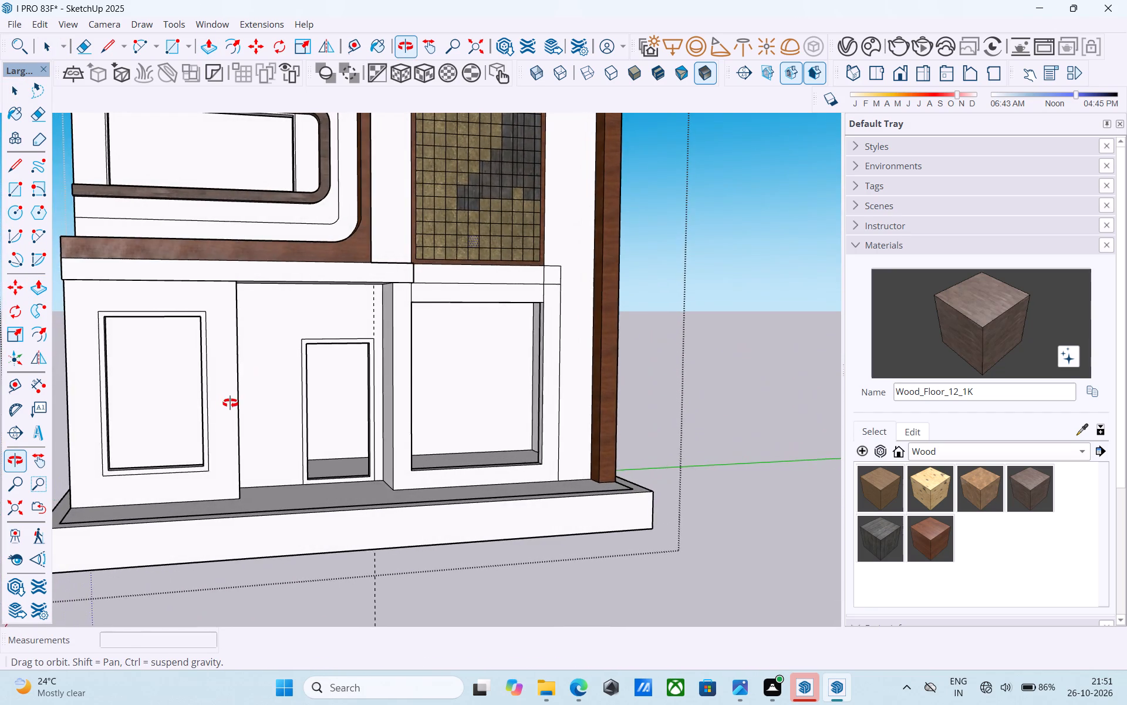
{"action": "middle_click_drag", "start_coordinate": [230, 403], "coordinate": [221, 404]}
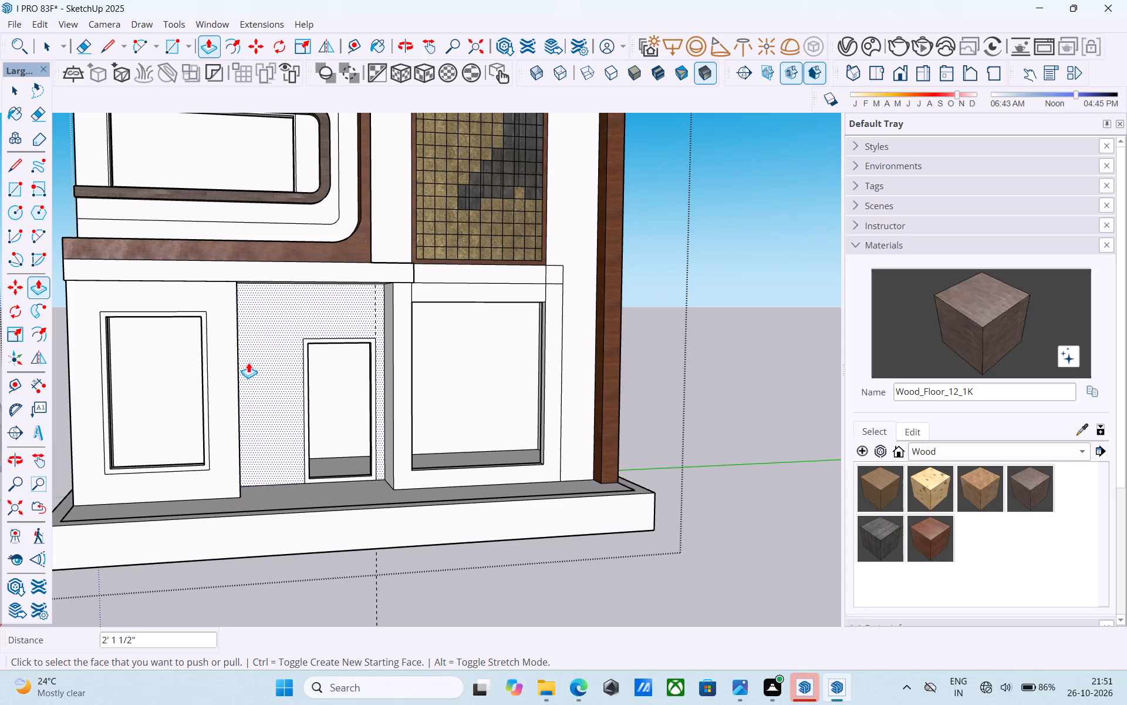
{"action": "middle_click_drag", "start_coordinate": [248, 362], "coordinate": [246, 342]}
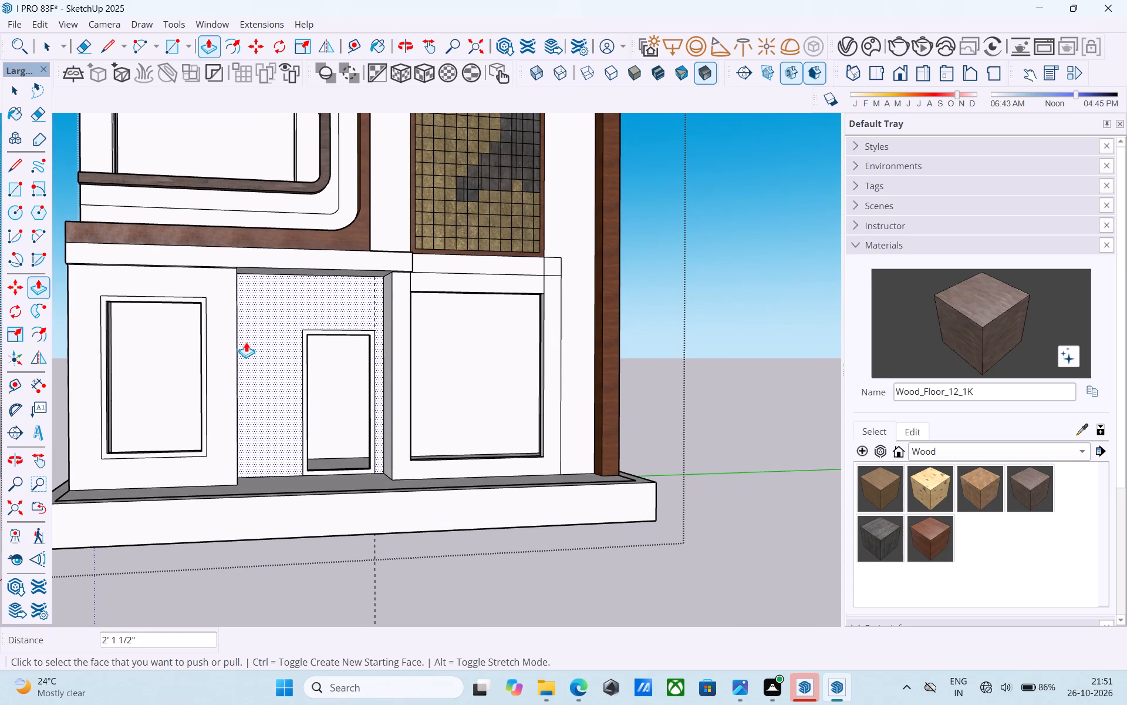
{"action": "scroll", "coordinate": [247, 338], "scroll_direction": "up", "scroll_amount": 1}
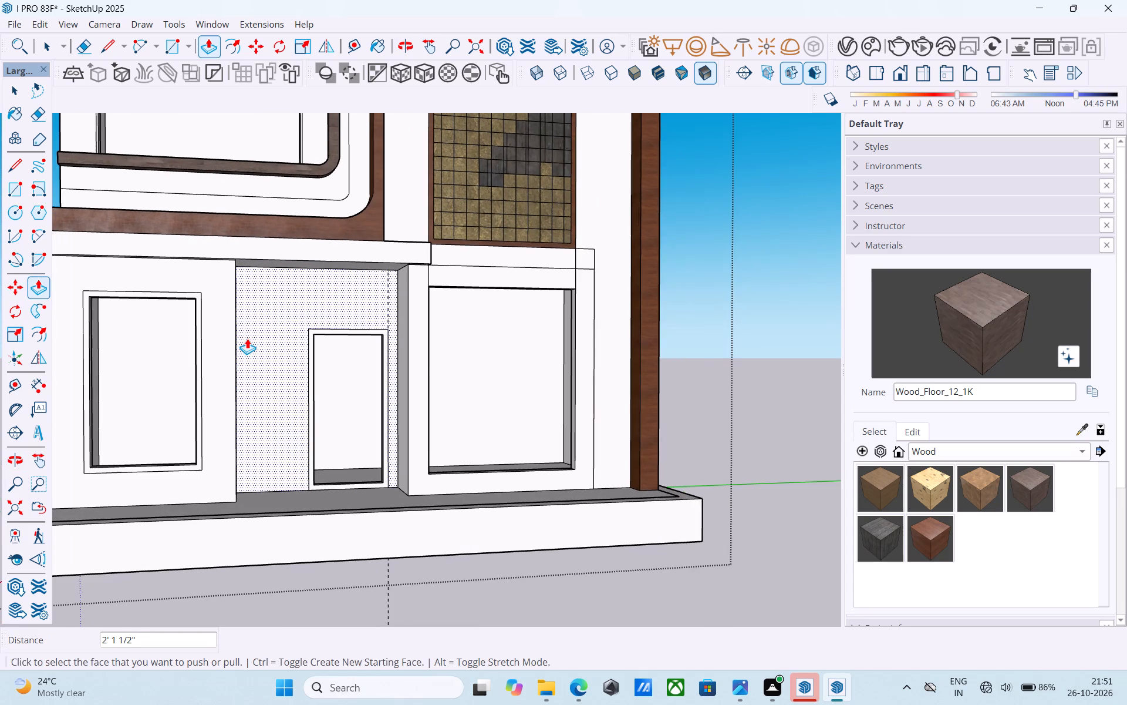
{"action": "scroll", "coordinate": [247, 338], "scroll_direction": "up", "scroll_amount": 2}
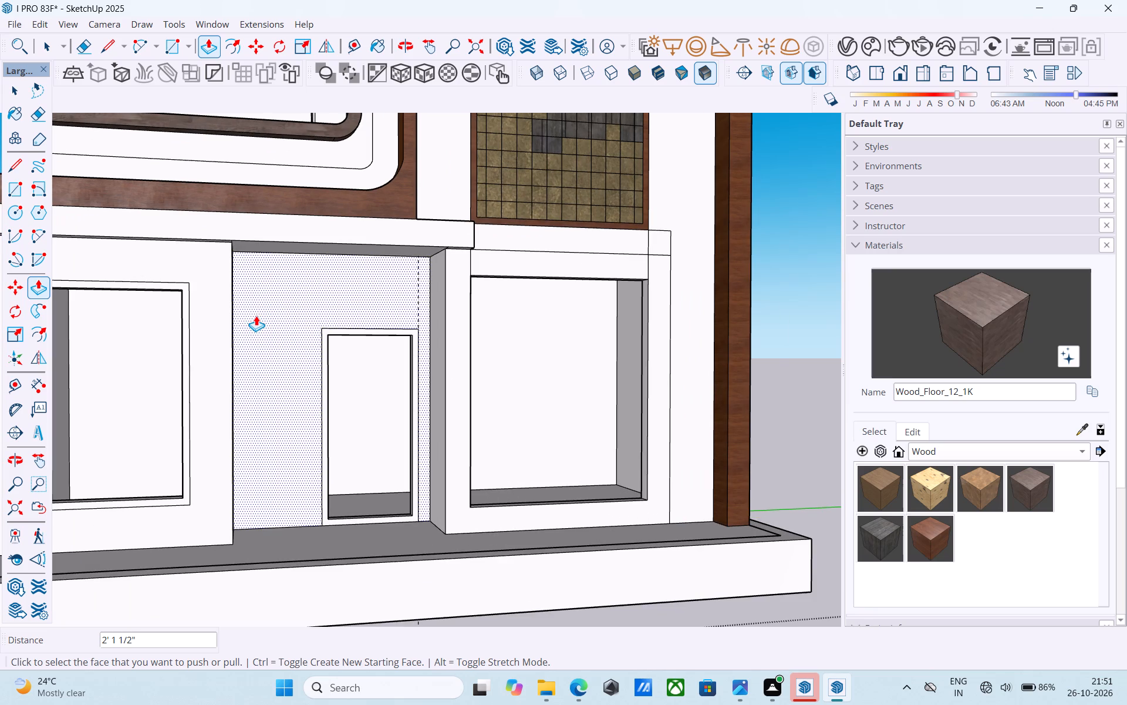
{"action": "scroll", "coordinate": [265, 377], "scroll_direction": "down", "scroll_amount": 2}
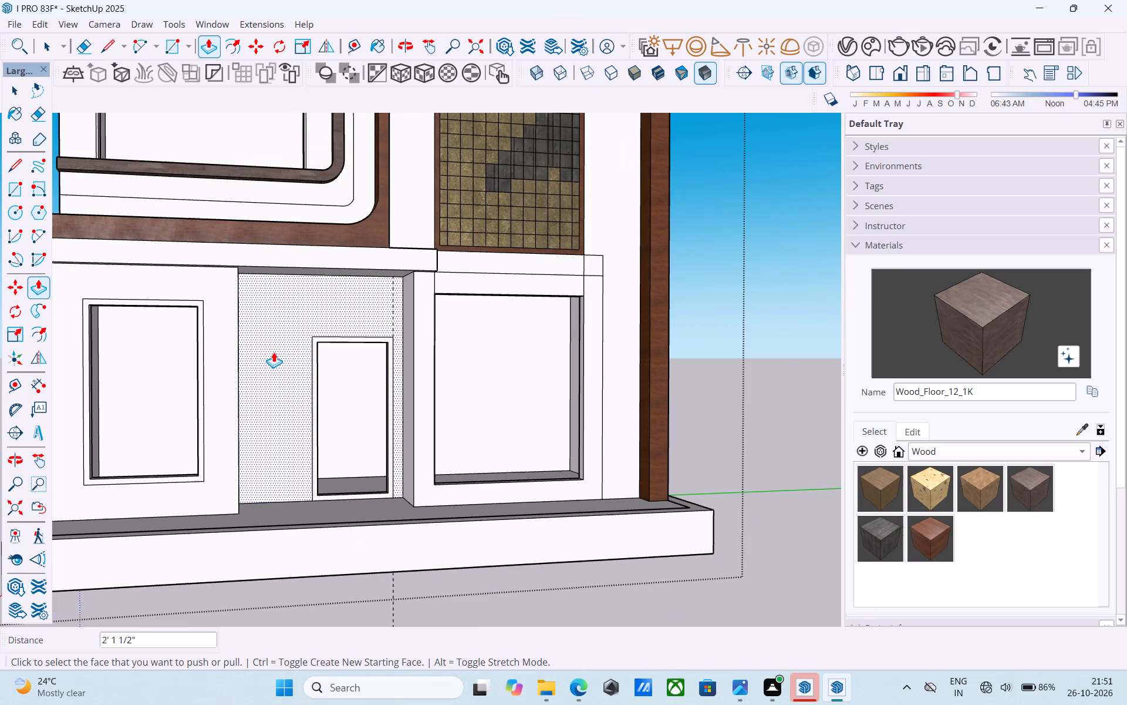
{"action": "scroll", "coordinate": [274, 352], "scroll_direction": "down", "scroll_amount": 4}
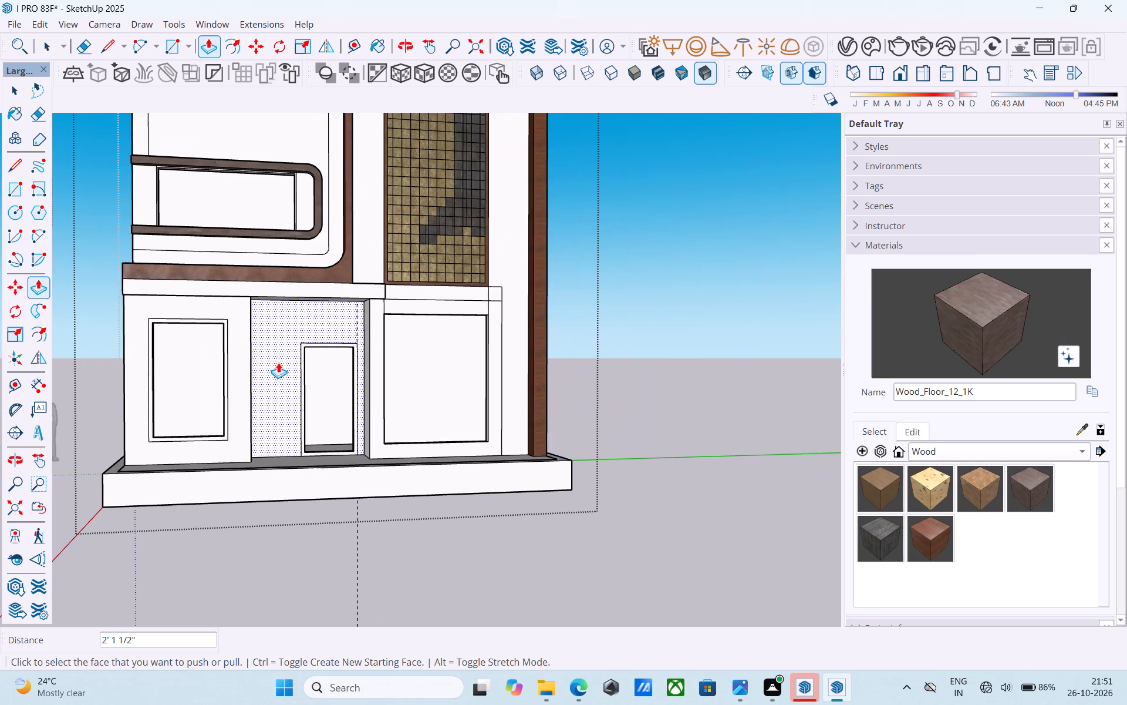
{"action": "scroll", "coordinate": [278, 363], "scroll_direction": "down", "scroll_amount": 3}
{"action": "middle_click_drag", "start_coordinate": [317, 441], "coordinate": [333, 437]}
{"action": "scroll", "coordinate": [371, 326], "scroll_direction": "up", "scroll_amount": 3}
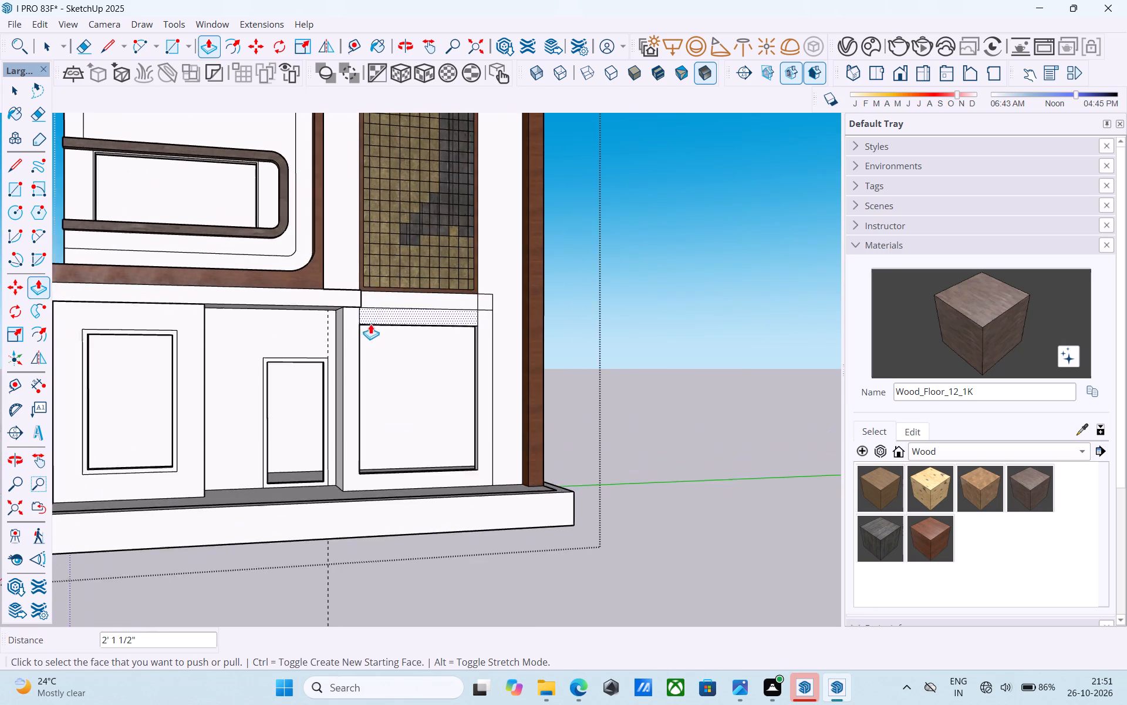
{"action": "scroll", "coordinate": [370, 324], "scroll_direction": "up", "scroll_amount": 10}
{"action": "middle_click_drag", "start_coordinate": [373, 293], "coordinate": [86, 372]}
{"action": "scroll", "coordinate": [302, 318], "scroll_direction": "up", "scroll_amount": 1}
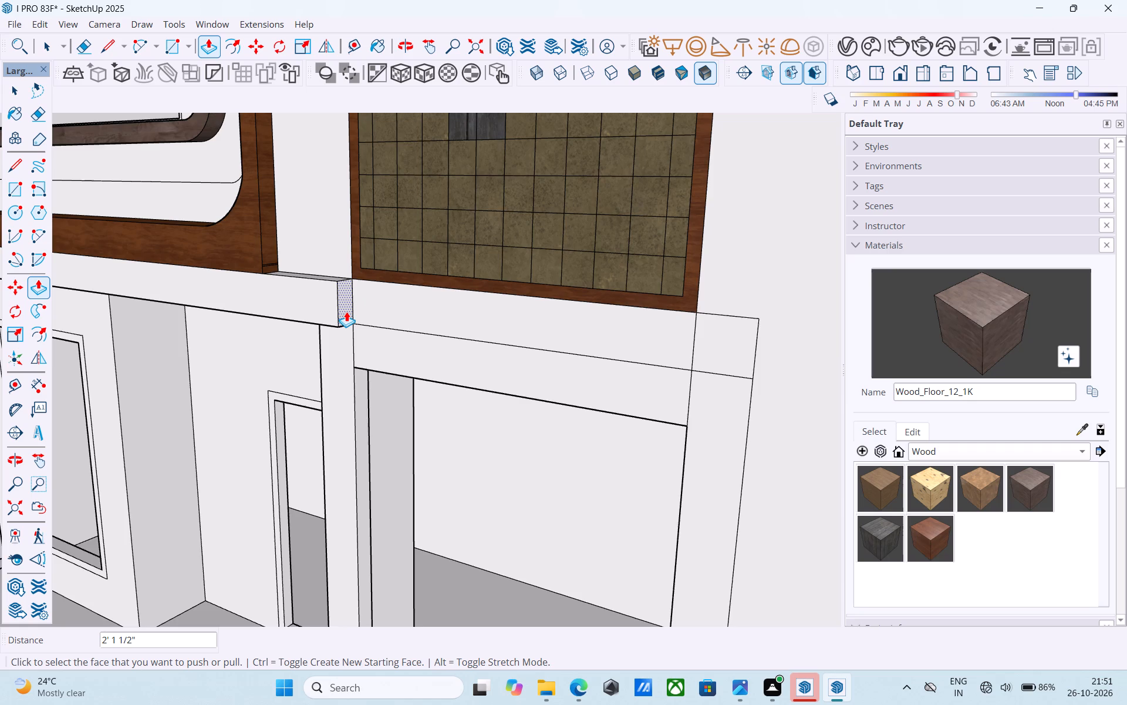
Extend the end of the projecting white strip below the tiled panel by 7' 6", plus a further 1' to the outer vertical line.
{"action": "scroll", "coordinate": [346, 311], "scroll_direction": "up", "scroll_amount": 3}
{"action": "scroll", "coordinate": [346, 311], "scroll_direction": "down", "scroll_amount": 3}
{"action": "middle_click_drag", "start_coordinate": [249, 333], "coordinate": [231, 335]}
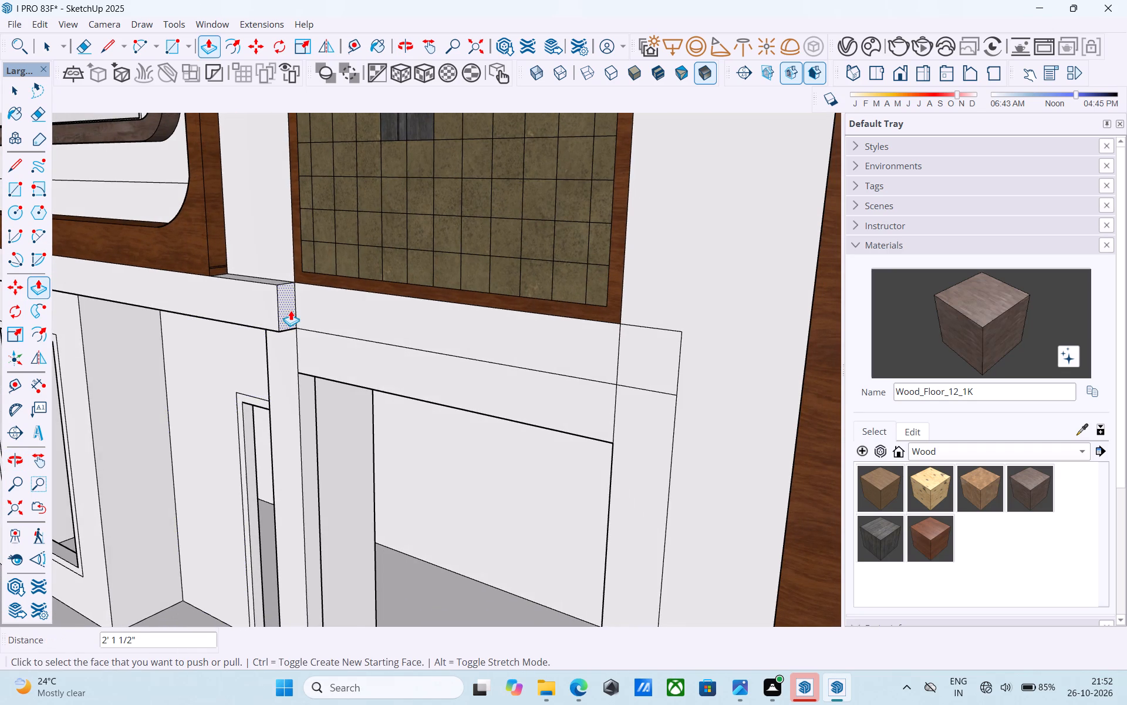
{"action": "left_click", "coordinate": [293, 308]}
{"action": "scroll", "coordinate": [407, 316], "scroll_direction": "down", "scroll_amount": 3}
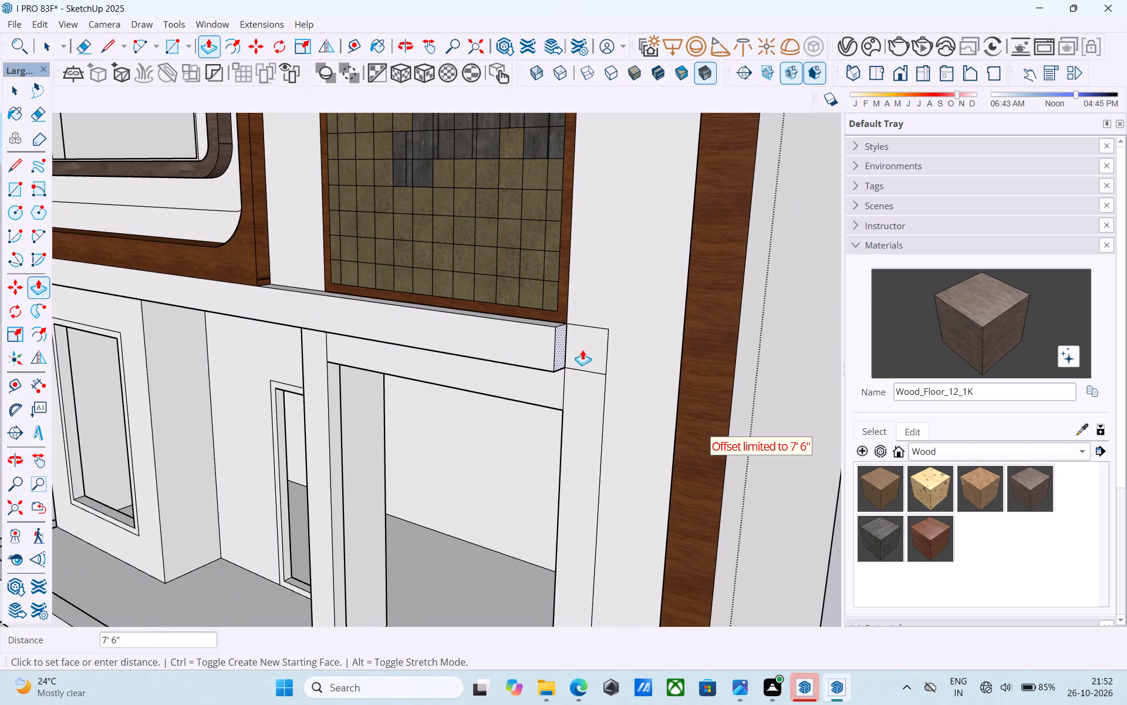
{"action": "left_click", "coordinate": [582, 350]}
{"action": "left_click", "coordinate": [559, 346]}
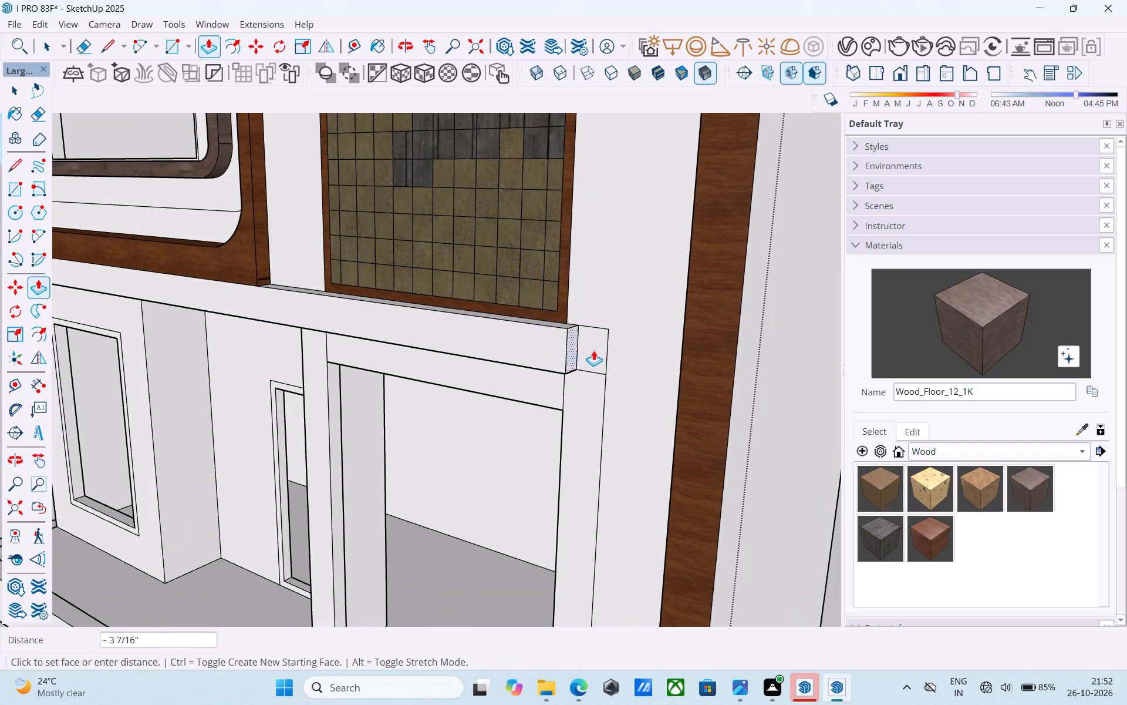
{"action": "left_click", "coordinate": [607, 400]}
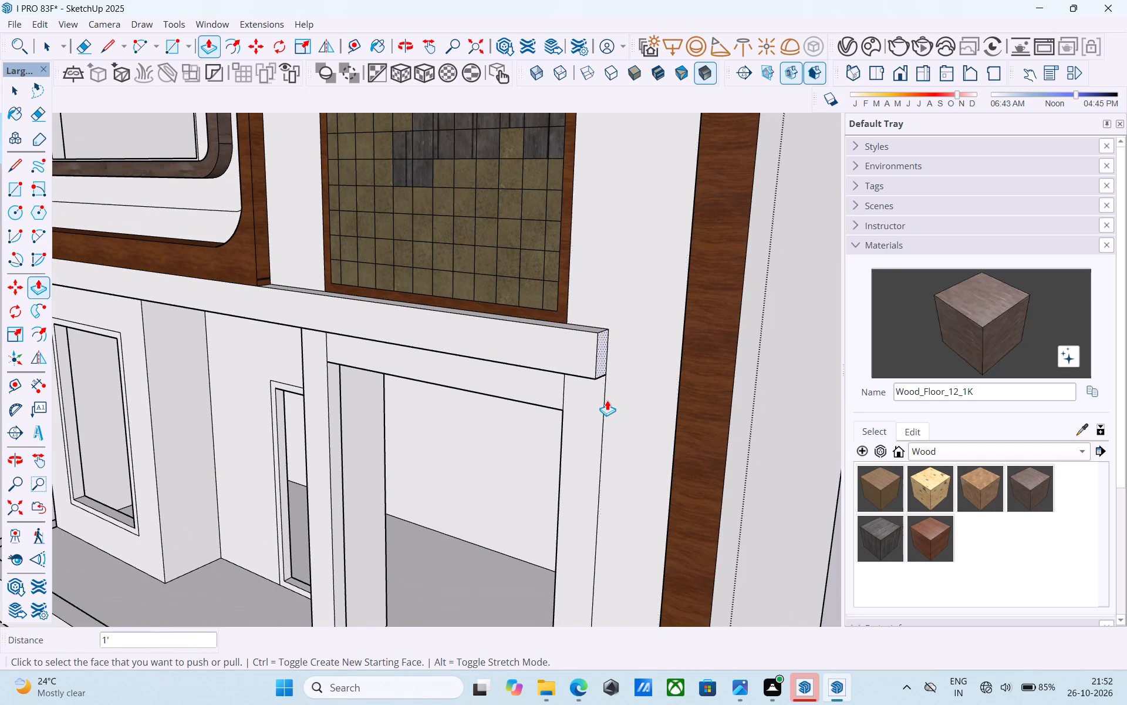
Draw a line across the strip's underside near its outer end, aligned with the inner edge of the vertical band below.
{"action": "middle_click_drag", "start_coordinate": [606, 401], "coordinate": [718, 223]}
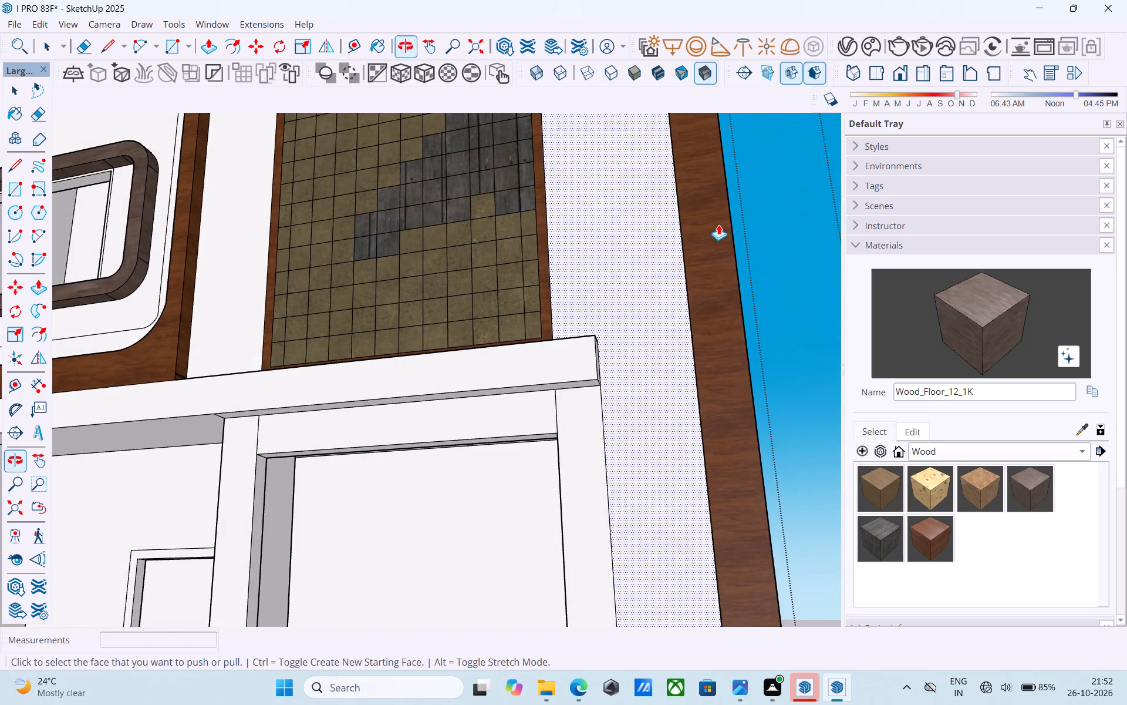
{"action": "middle_click_drag", "start_coordinate": [596, 361], "coordinate": [697, 271]}
{"action": "scroll", "coordinate": [596, 361], "scroll_direction": "up", "scroll_amount": 1}
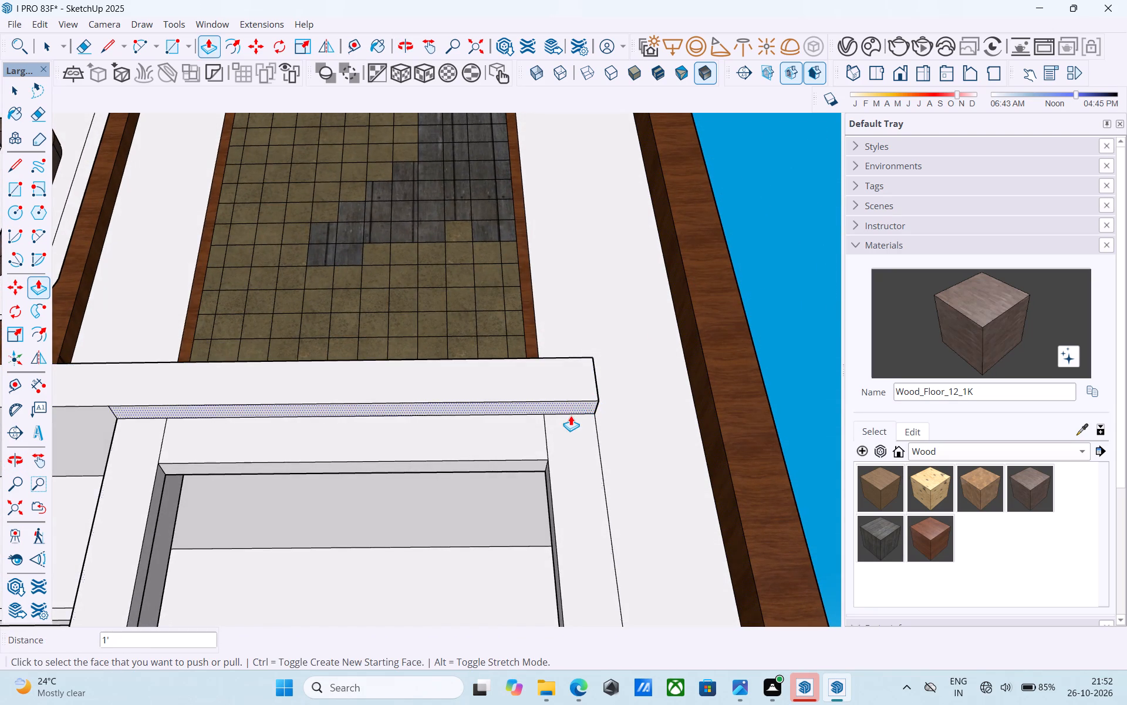
{"action": "key", "text": "l"}
{"action": "scroll", "coordinate": [569, 417], "scroll_direction": "up", "scroll_amount": 4}
{"action": "left_click", "coordinate": [538, 414]}
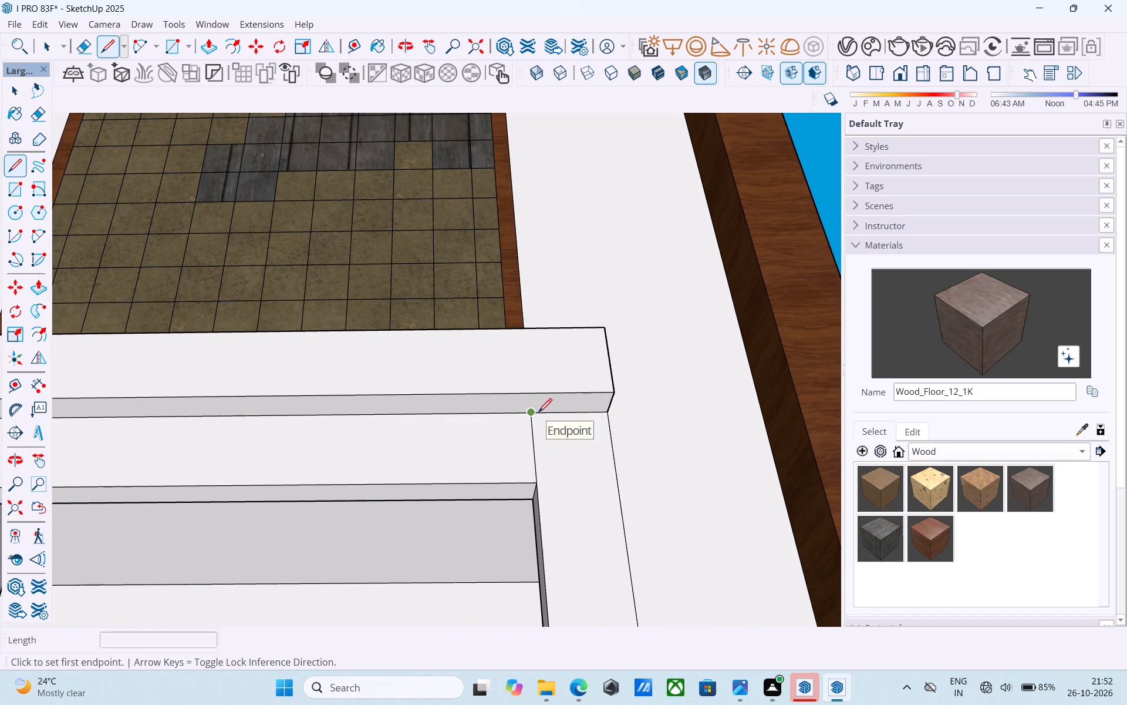
{"action": "left_click", "coordinate": [534, 395]}
Pull the small end face on the strip's underside 11' down to the base to form a vertical leg.
{"action": "key", "text": "space"}
{"action": "left_click", "coordinate": [548, 410]}
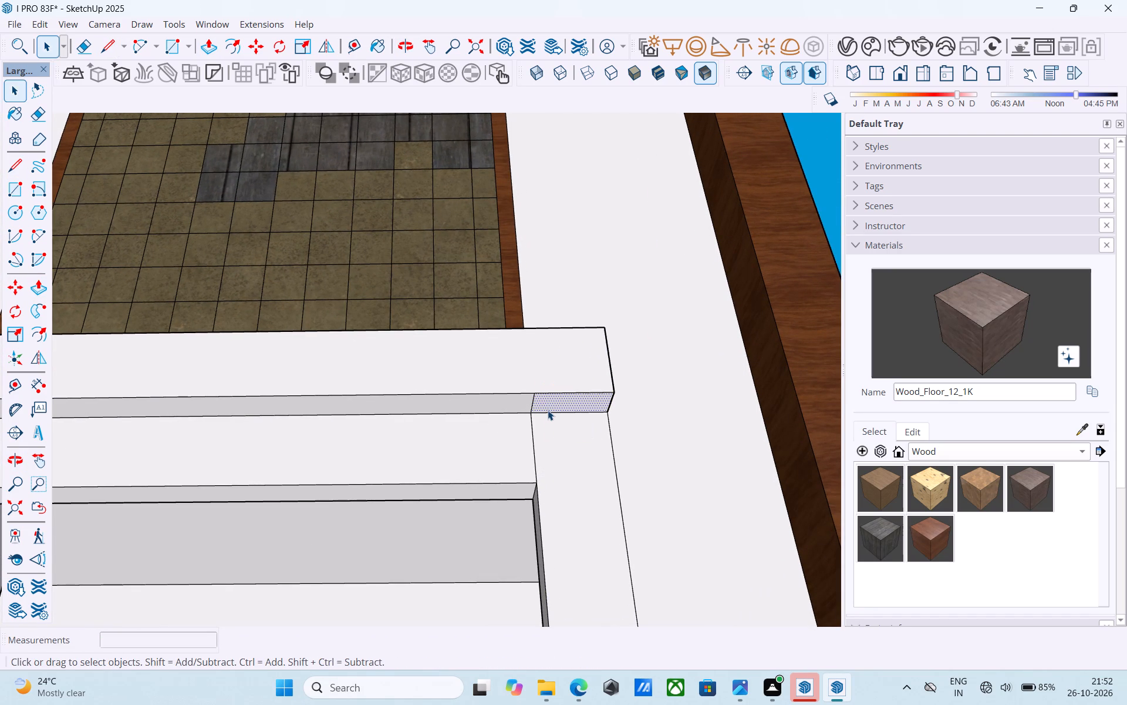
{"action": "key", "text": "p"}
{"action": "left_click", "coordinate": [548, 408]}
{"action": "scroll", "coordinate": [551, 409], "scroll_direction": "down", "scroll_amount": 12}
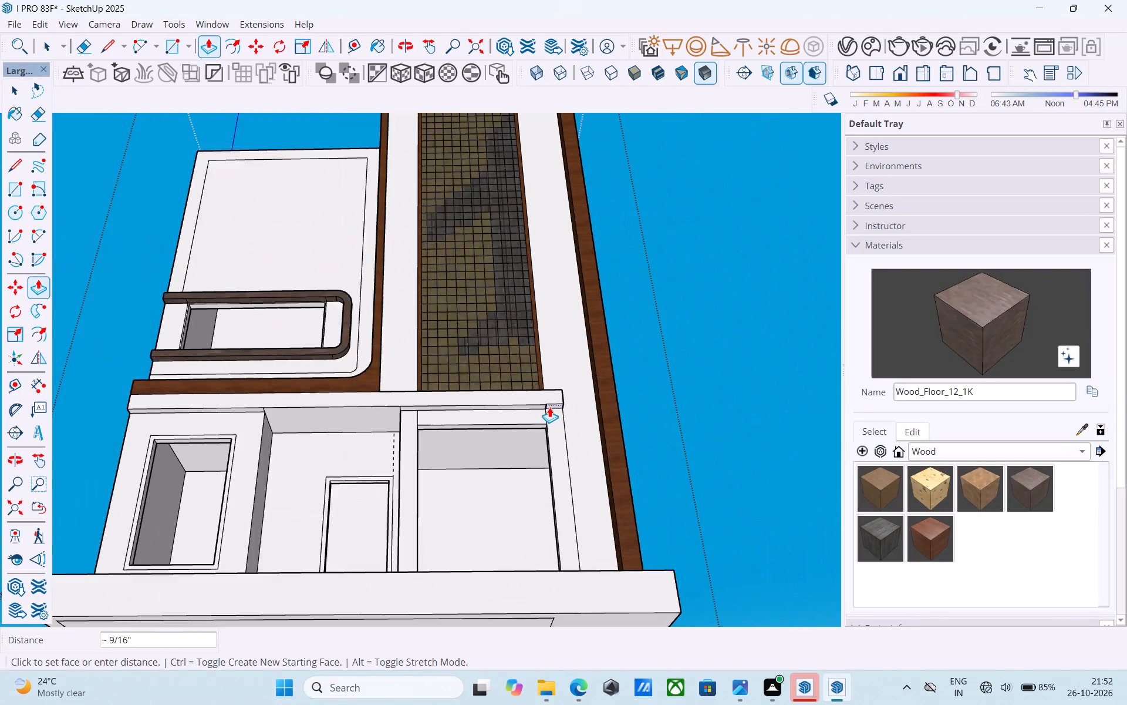
{"action": "scroll", "coordinate": [549, 407], "scroll_direction": "down", "scroll_amount": 10}
{"action": "middle_click_drag", "start_coordinate": [549, 407], "coordinate": [541, 581]}
{"action": "scroll", "coordinate": [541, 581], "scroll_direction": "up", "scroll_amount": 5}
{"action": "left_click", "coordinate": [543, 562]}
Examine the foot of the new vertical leg where it meets the base, and the whole ground-floor front.
{"action": "scroll", "coordinate": [552, 531], "scroll_direction": "up", "scroll_amount": 14}
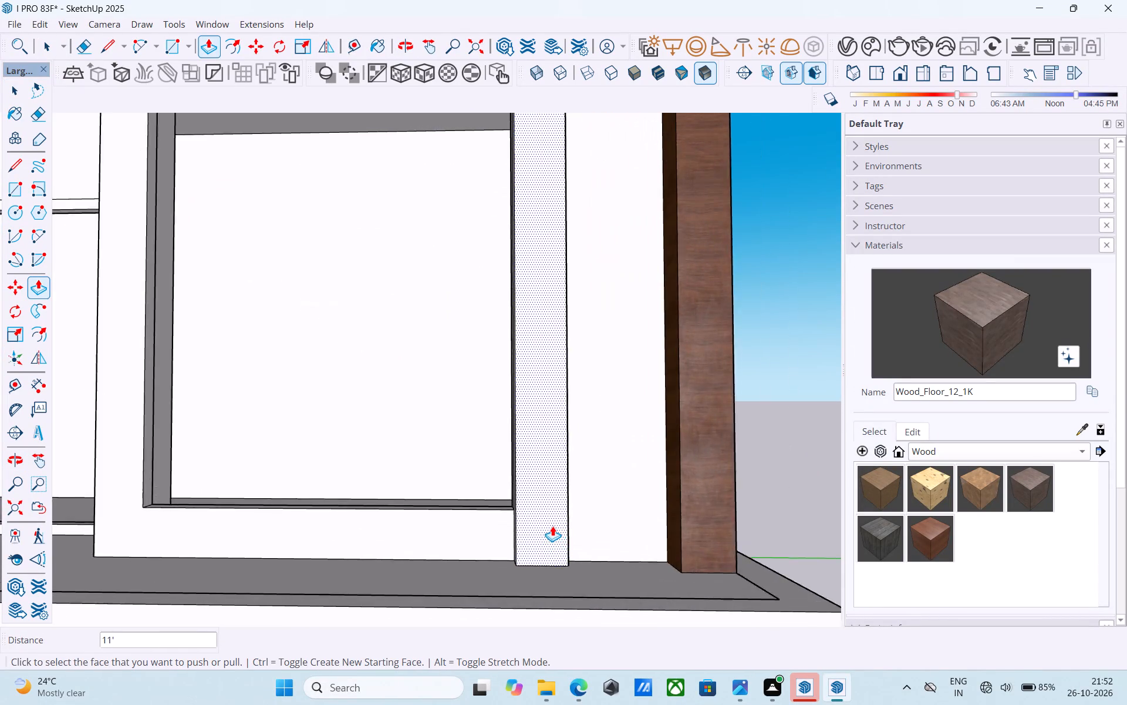
{"action": "scroll", "coordinate": [552, 526], "scroll_direction": "up", "scroll_amount": 2}
{"action": "middle_click_drag", "start_coordinate": [551, 531], "coordinate": [554, 595]}
{"action": "scroll", "coordinate": [554, 569], "scroll_direction": "up", "scroll_amount": 1}
{"action": "scroll", "coordinate": [536, 492], "scroll_direction": "down", "scroll_amount": 7}
{"action": "scroll", "coordinate": [530, 488], "scroll_direction": "up", "scroll_amount": 1}
{"action": "scroll", "coordinate": [536, 462], "scroll_direction": "down", "scroll_amount": 5}
{"action": "scroll", "coordinate": [509, 556], "scroll_direction": "up", "scroll_amount": 9}
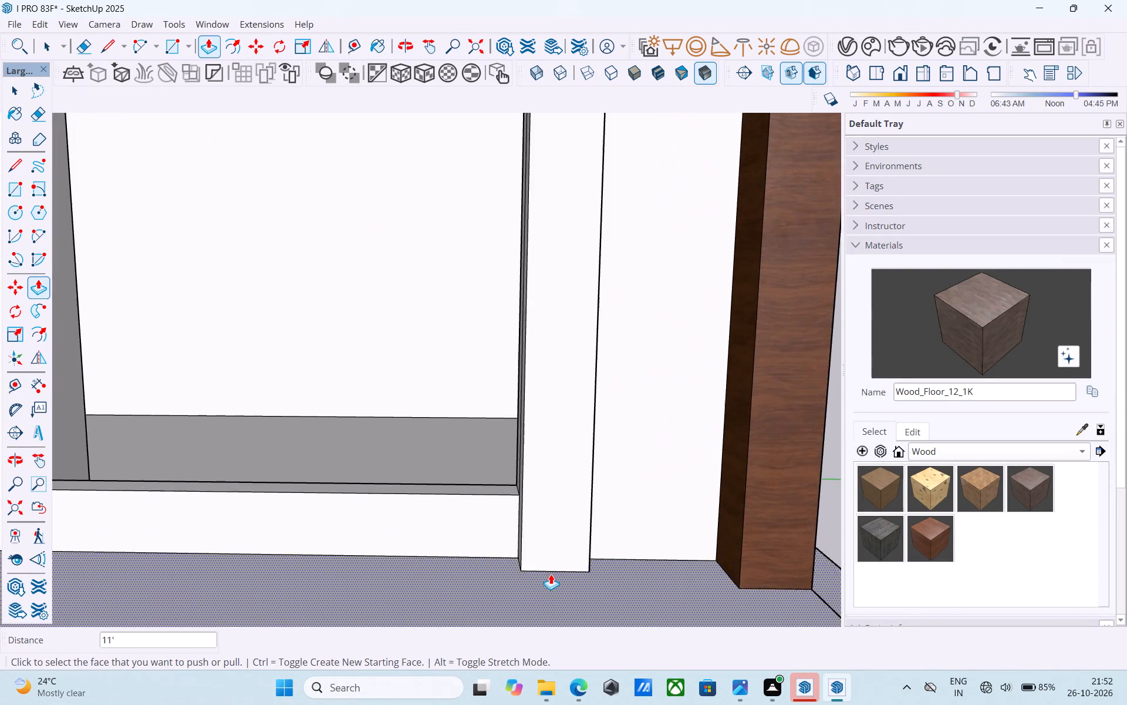
{"action": "scroll", "coordinate": [551, 574], "scroll_direction": "up", "scroll_amount": 5}
{"action": "scroll", "coordinate": [551, 568], "scroll_direction": "down", "scroll_amount": 15}
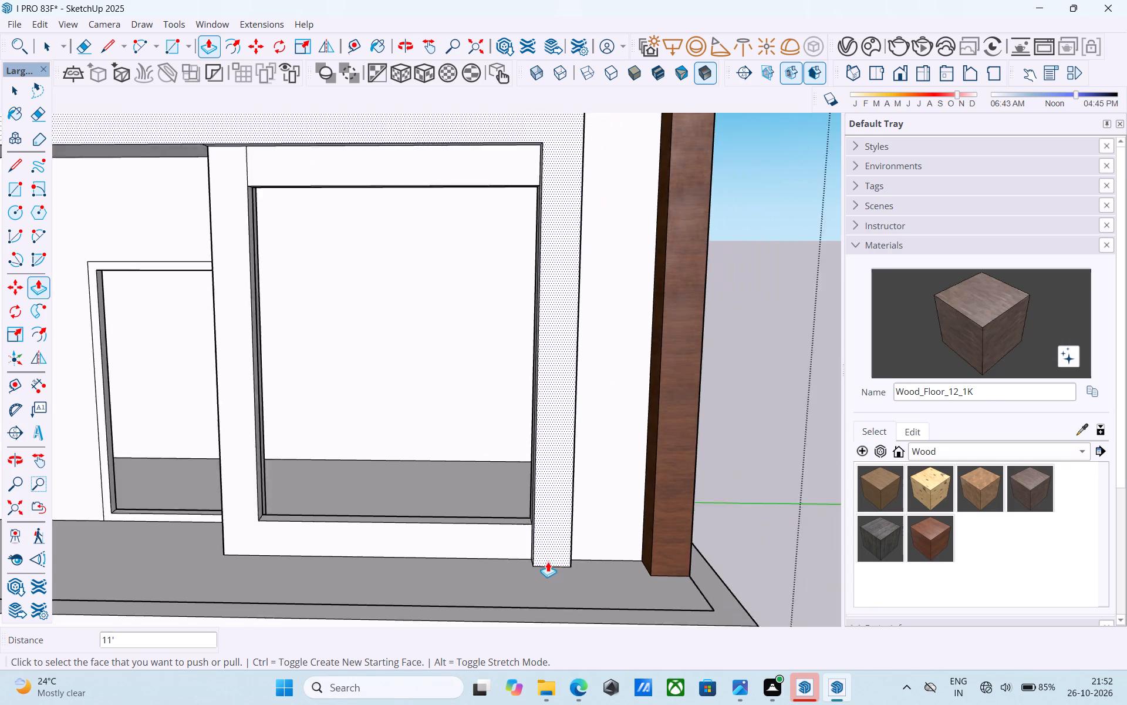
{"action": "middle_click_drag", "start_coordinate": [548, 562], "coordinate": [554, 562]}
{"action": "scroll", "coordinate": [553, 559], "scroll_direction": "down", "scroll_amount": 7}
{"action": "middle_click_drag", "start_coordinate": [566, 569], "coordinate": [659, 511]}
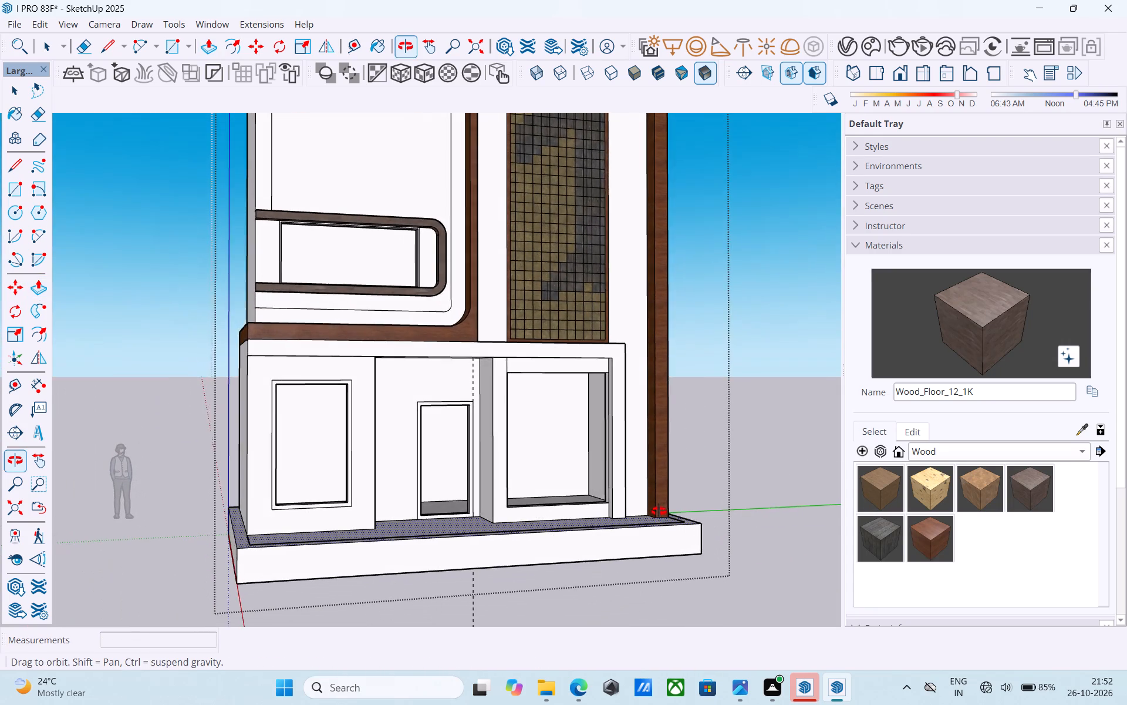
{"action": "middle_click_drag", "start_coordinate": [659, 511], "coordinate": [659, 511]}
Erase the short vertical seam between the pillar and the beam over the large ground-floor opening.
{"action": "scroll", "coordinate": [571, 380], "scroll_direction": "up", "scroll_amount": 9}
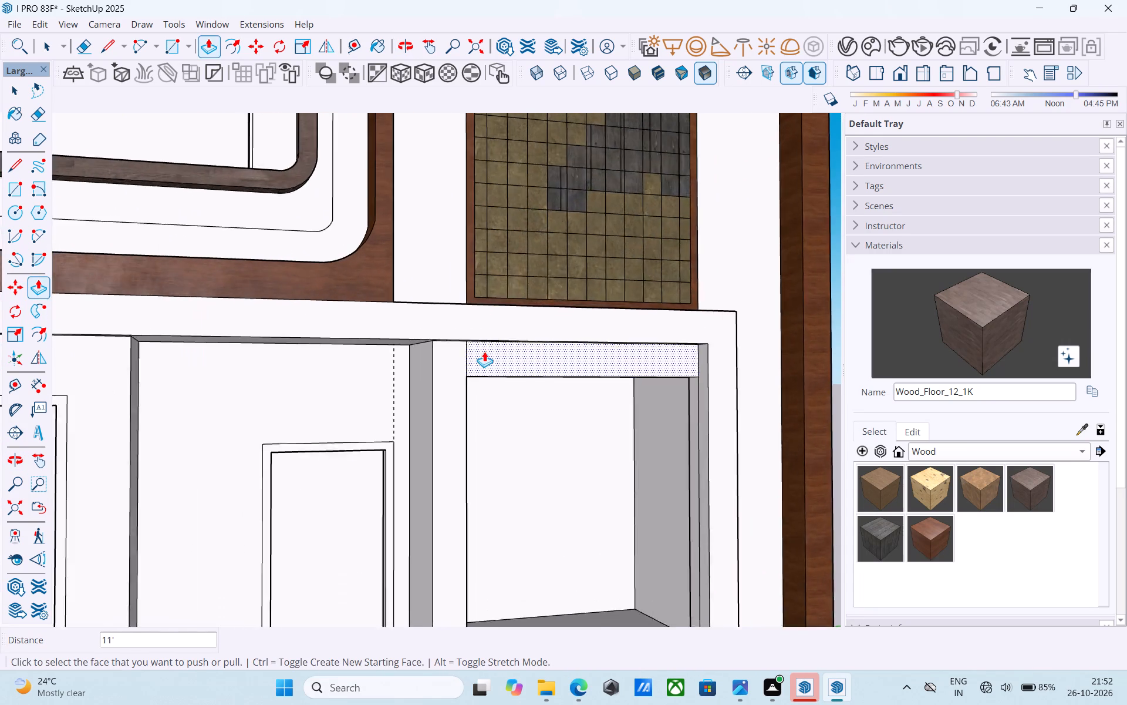
{"action": "scroll", "coordinate": [484, 351], "scroll_direction": "up", "scroll_amount": 5}
{"action": "key", "text": "e"}
{"action": "left_click_drag", "start_coordinate": [477, 354], "coordinate": [456, 357]}
{"action": "scroll", "coordinate": [453, 367], "scroll_direction": "up", "scroll_amount": 1}
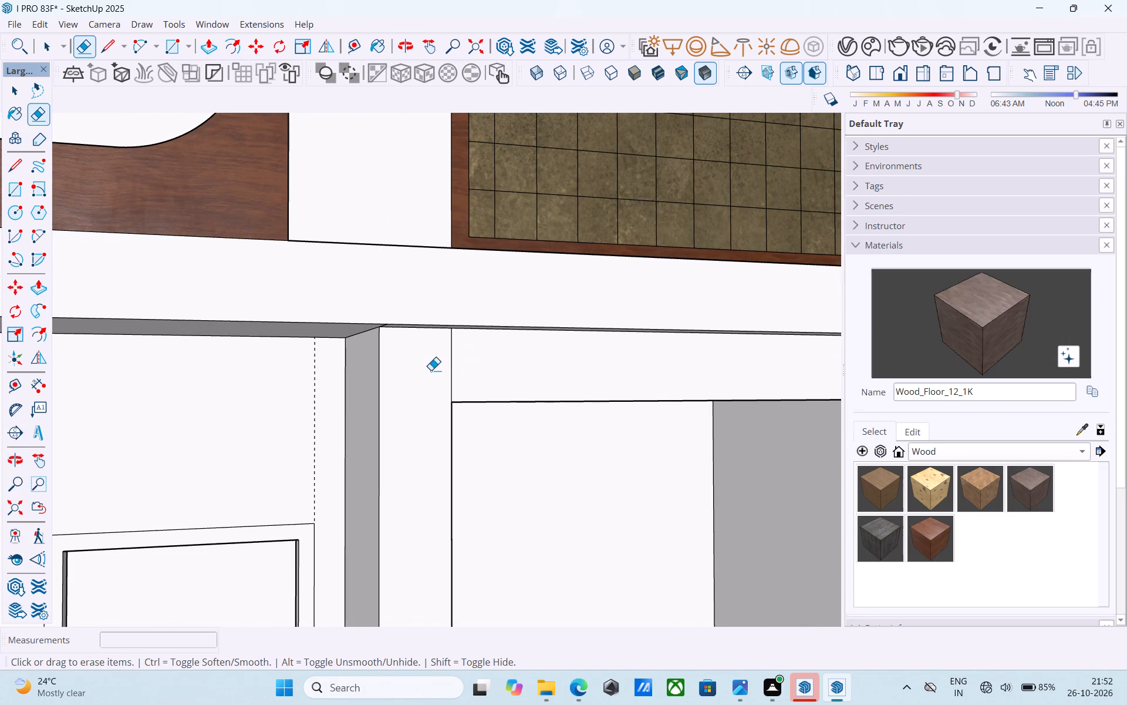
{"action": "left_click_drag", "start_coordinate": [437, 371], "coordinate": [451, 376]}
{"action": "middle_click_drag", "start_coordinate": [414, 402], "coordinate": [554, 357]}
{"action": "scroll", "coordinate": [554, 357], "scroll_direction": "down", "scroll_amount": 3}
{"action": "middle_click_drag", "start_coordinate": [426, 383], "coordinate": [302, 384]}
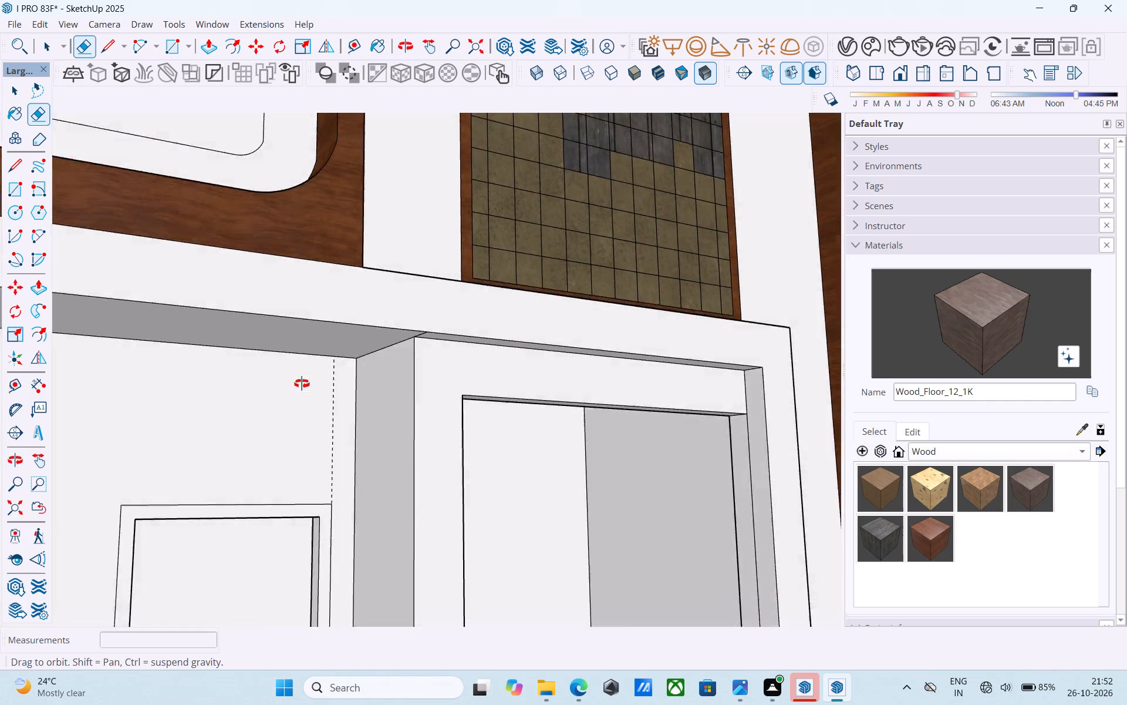
{"action": "middle_click_drag", "start_coordinate": [302, 384], "coordinate": [617, 317]}
{"action": "left_click", "coordinate": [438, 336]}
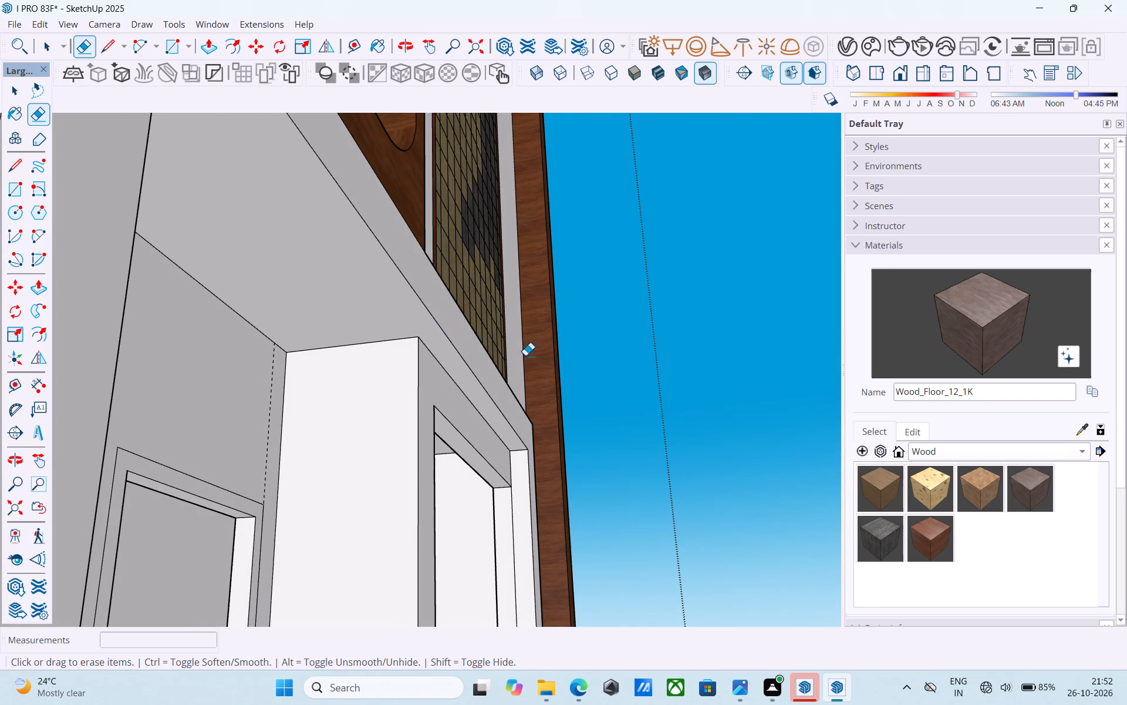
Erase the short edge across the strip's underside at the corner where the window wall meets the entrance recess.
{"action": "middle_click_drag", "start_coordinate": [555, 355], "coordinate": [306, 380]}
{"action": "scroll", "coordinate": [501, 376], "scroll_direction": "down", "scroll_amount": 9}
{"action": "middle_click_drag", "start_coordinate": [554, 375], "coordinate": [271, 379]}
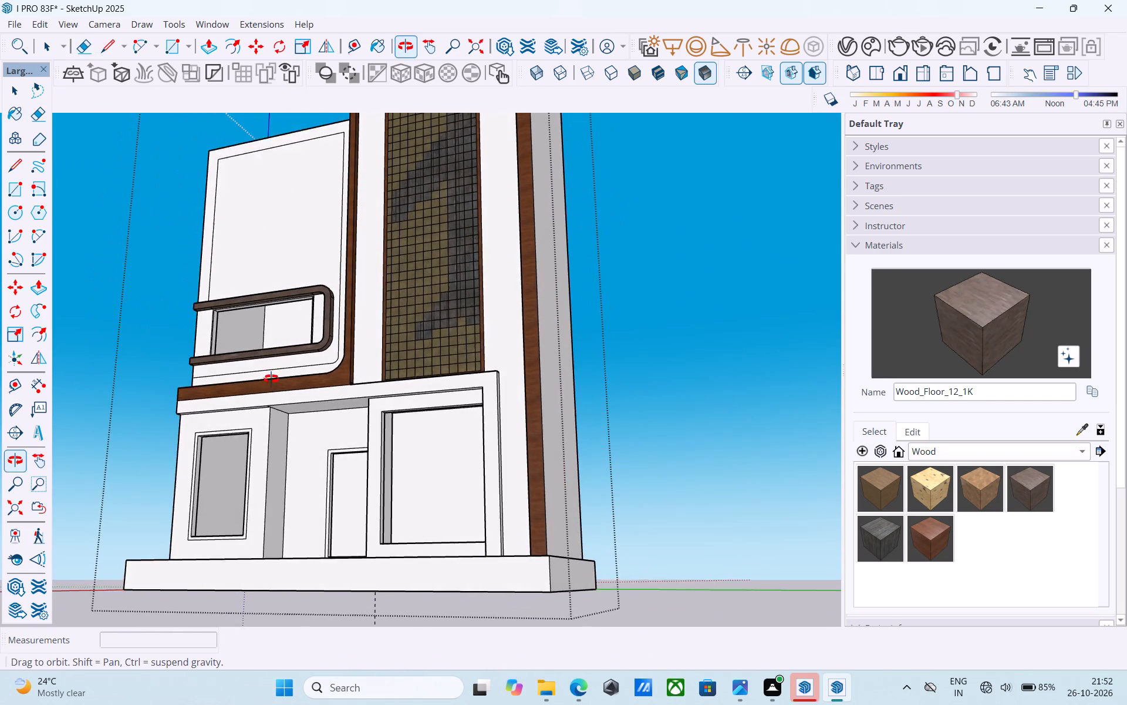
{"action": "middle_click_drag", "start_coordinate": [271, 379], "coordinate": [770, 356]}
{"action": "scroll", "coordinate": [476, 405], "scroll_direction": "up", "scroll_amount": 4}
{"action": "scroll", "coordinate": [475, 404], "scroll_direction": "down", "scroll_amount": 3}
{"action": "middle_click_drag", "start_coordinate": [475, 404], "coordinate": [479, 391]}
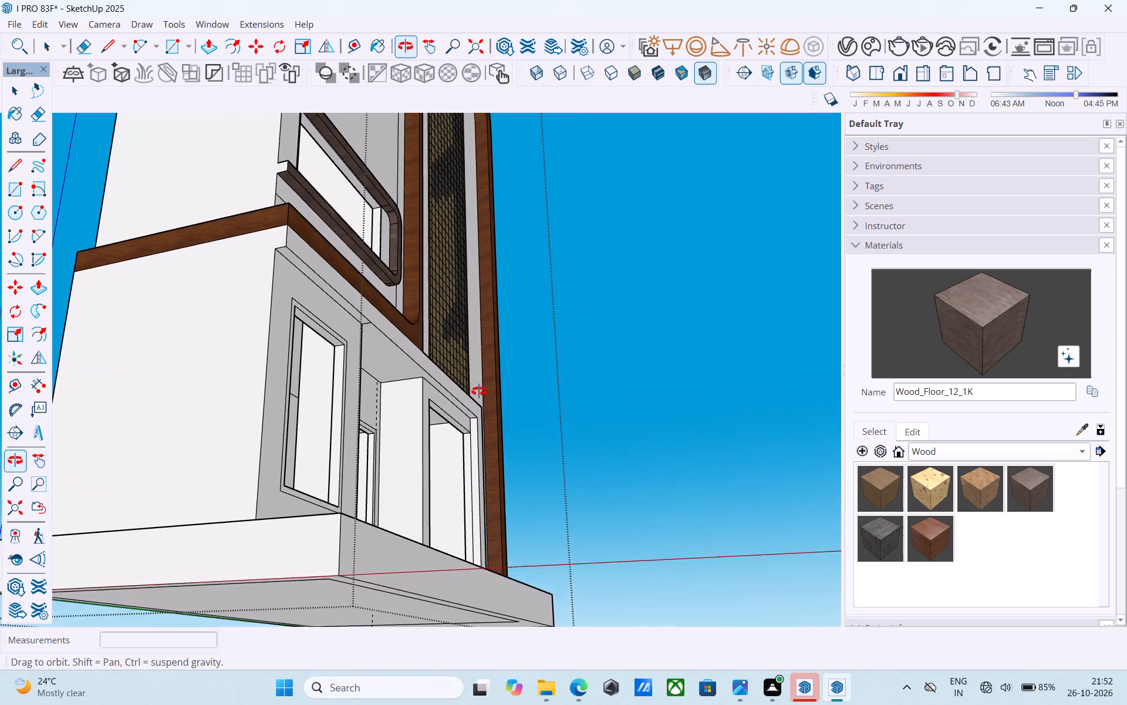
{"action": "middle_click_drag", "start_coordinate": [479, 391], "coordinate": [222, 341]}
{"action": "scroll", "coordinate": [222, 343], "scroll_direction": "up", "scroll_amount": 11}
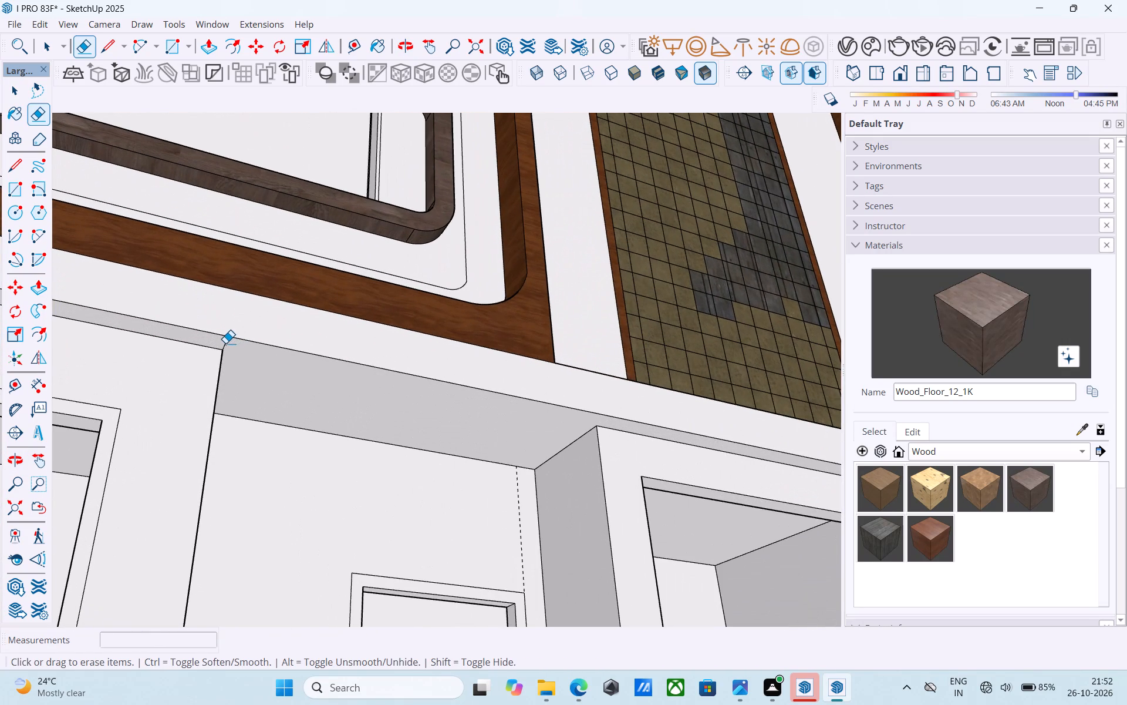
{"action": "left_click", "coordinate": [225, 343]}
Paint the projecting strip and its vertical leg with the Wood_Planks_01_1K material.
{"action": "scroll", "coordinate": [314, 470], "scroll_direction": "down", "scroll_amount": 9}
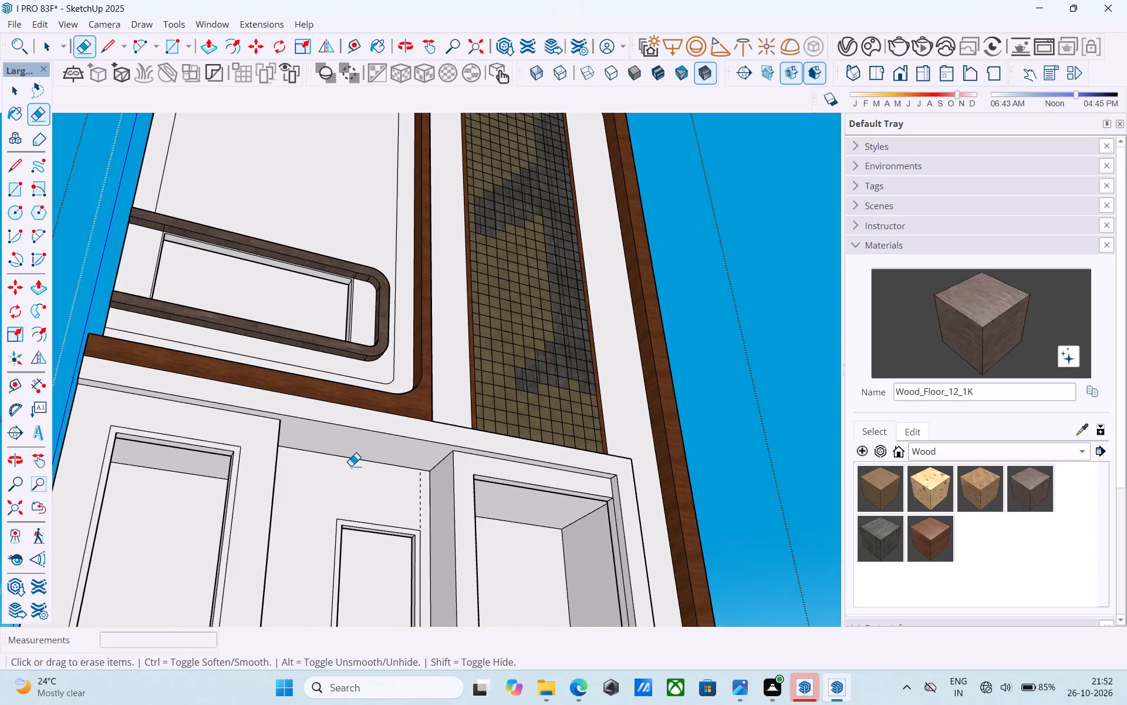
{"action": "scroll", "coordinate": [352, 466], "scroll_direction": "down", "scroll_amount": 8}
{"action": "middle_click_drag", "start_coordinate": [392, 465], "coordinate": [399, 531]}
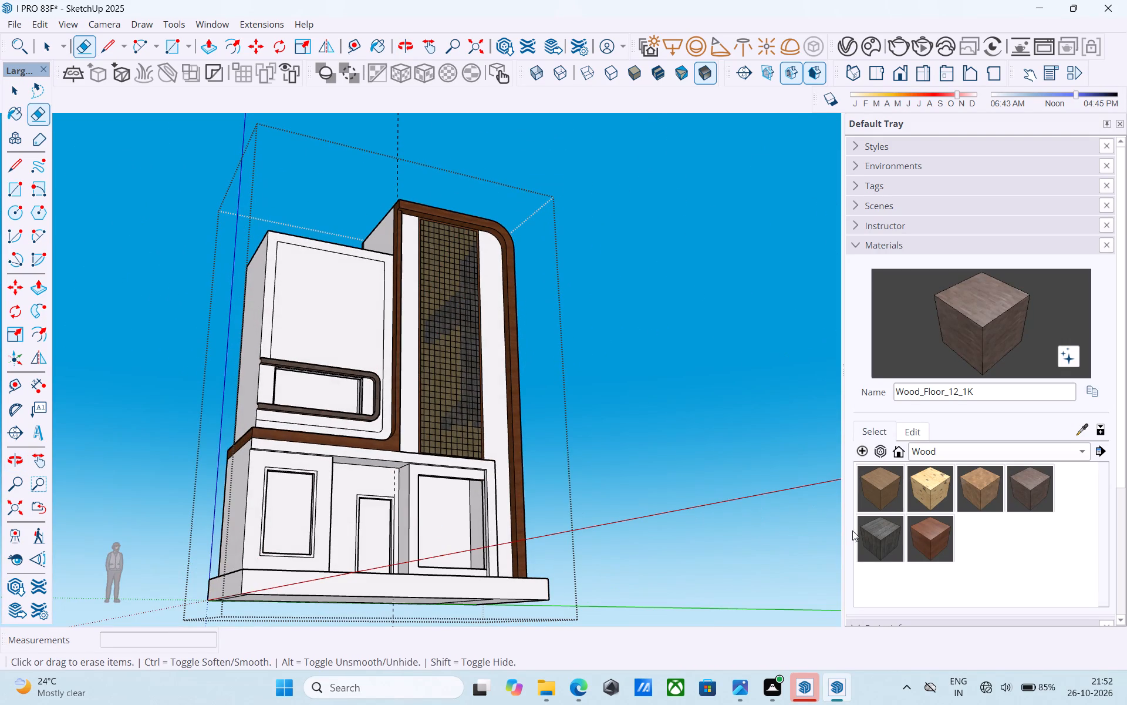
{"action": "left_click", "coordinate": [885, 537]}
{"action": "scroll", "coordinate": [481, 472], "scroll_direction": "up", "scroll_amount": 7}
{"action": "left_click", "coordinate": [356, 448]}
Paint the front of the projecting strip and its vertical leg with the Wood_Floor_12_1K material.
{"action": "scroll", "coordinate": [502, 465], "scroll_direction": "down", "scroll_amount": 2}
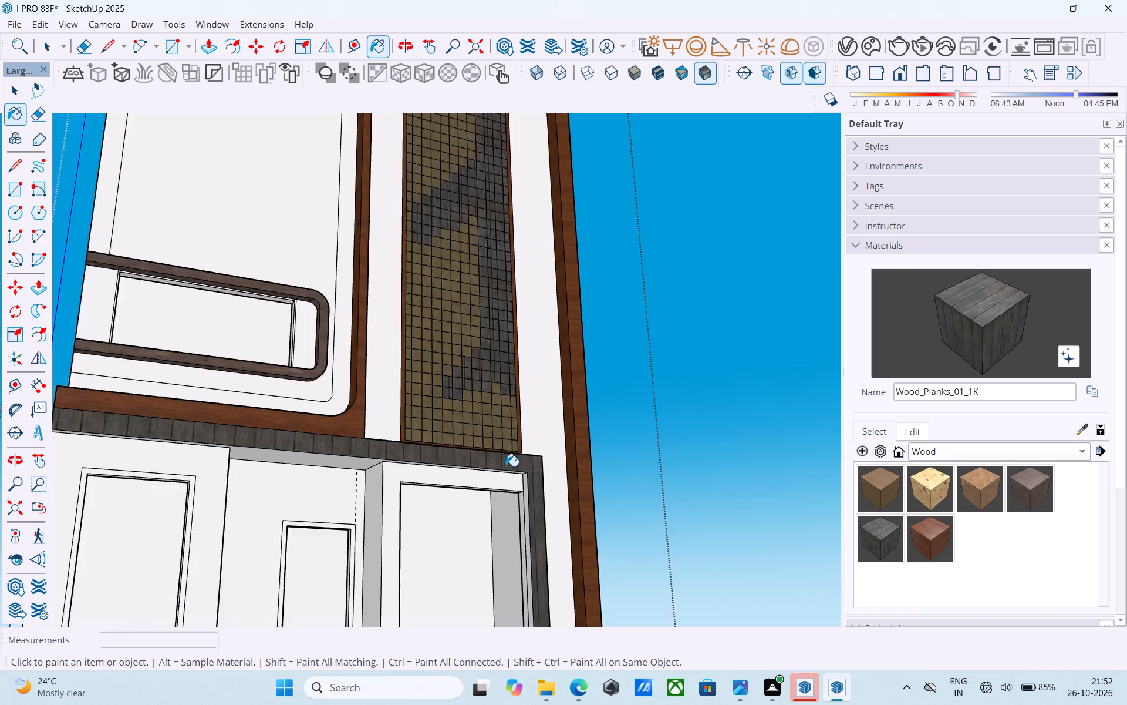
{"action": "scroll", "coordinate": [505, 466], "scroll_direction": "down", "scroll_amount": 2}
{"action": "middle_click_drag", "start_coordinate": [508, 469], "coordinate": [502, 516]}
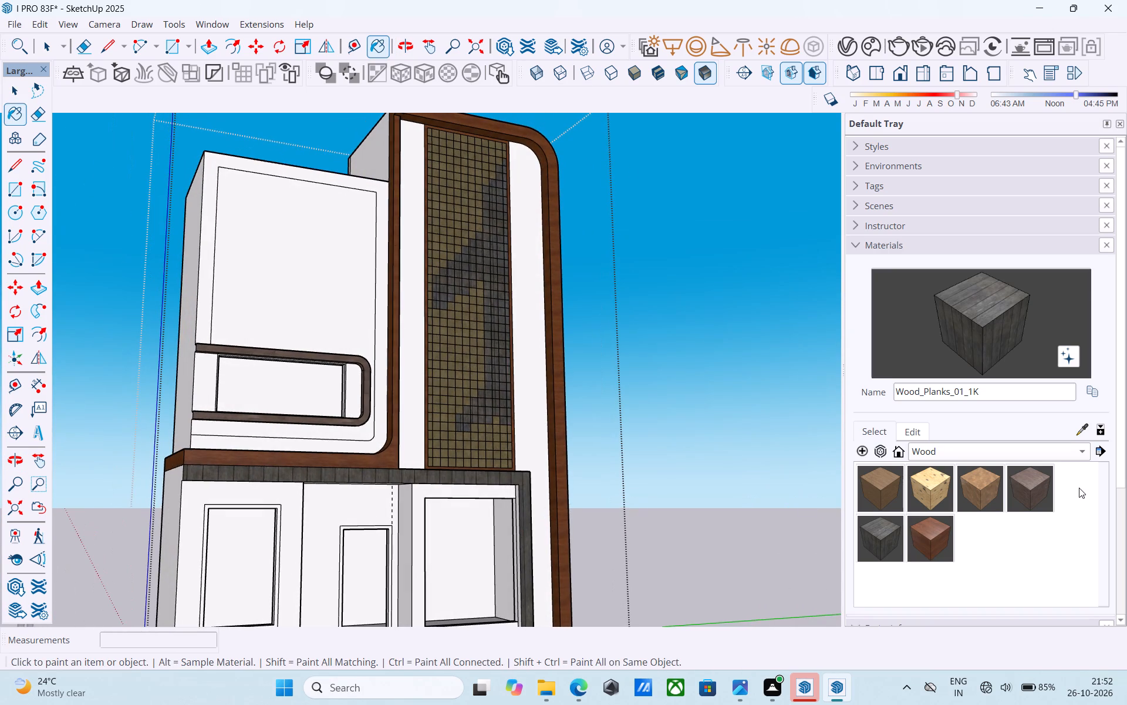
{"action": "left_click", "coordinate": [1038, 486]}
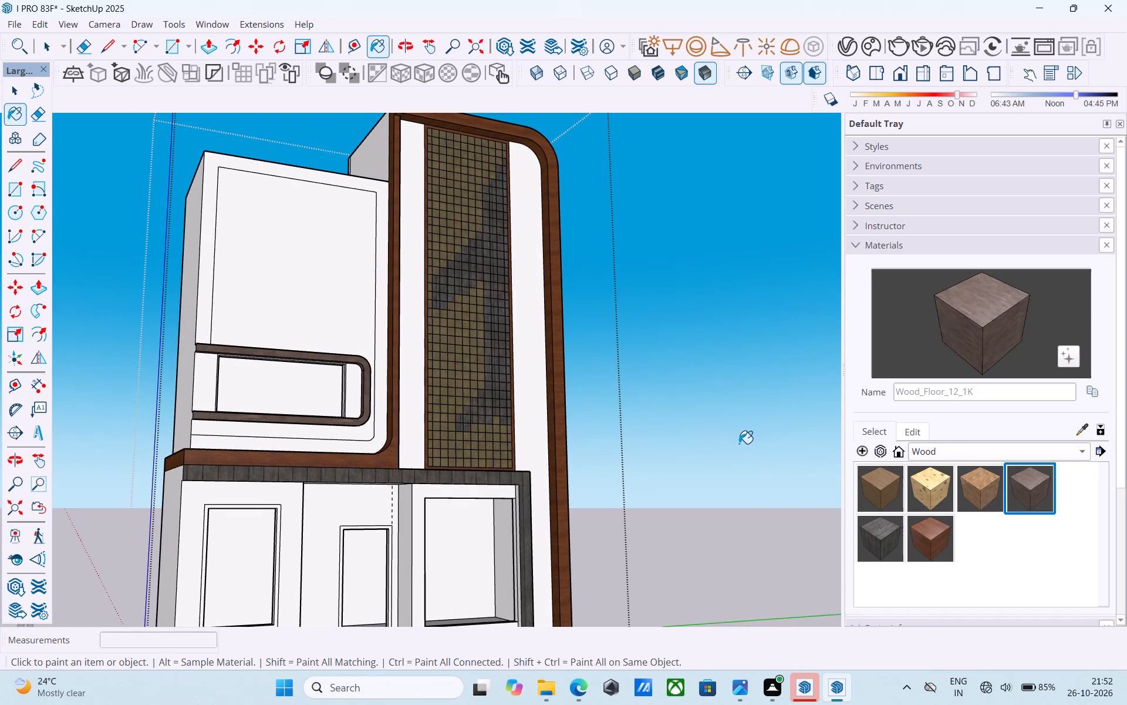
{"action": "left_click", "coordinate": [340, 478]}
Darken the Wood_Floor_12_1K material's colour to a near-black brown.
{"action": "scroll", "coordinate": [695, 445], "scroll_direction": "down", "scroll_amount": 5}
{"action": "middle_click_drag", "start_coordinate": [699, 449], "coordinate": [414, 493]}
{"action": "scroll", "coordinate": [414, 493], "scroll_direction": "up", "scroll_amount": 10}
{"action": "scroll", "coordinate": [488, 474], "scroll_direction": "down", "scroll_amount": 4}
{"action": "middle_click_drag", "start_coordinate": [504, 480], "coordinate": [366, 514]}
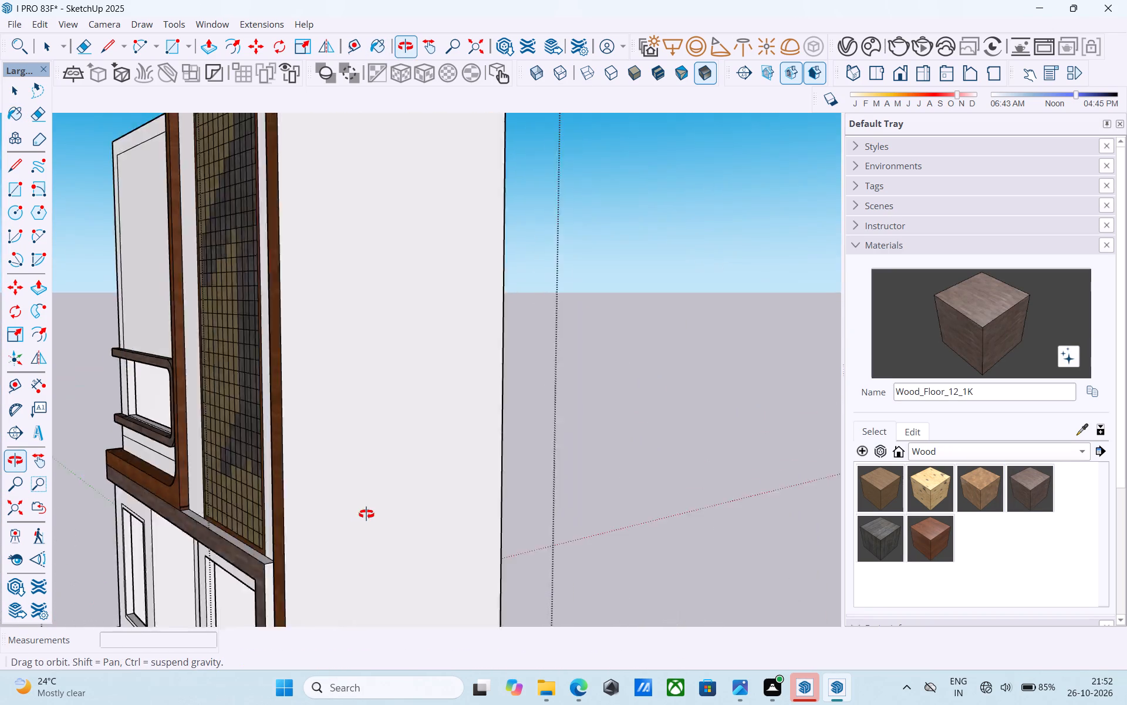
{"action": "middle_click_drag", "start_coordinate": [366, 514], "coordinate": [454, 466]}
{"action": "scroll", "coordinate": [514, 457], "scroll_direction": "down", "scroll_amount": 5}
{"action": "middle_click_drag", "start_coordinate": [515, 460], "coordinate": [586, 480]}
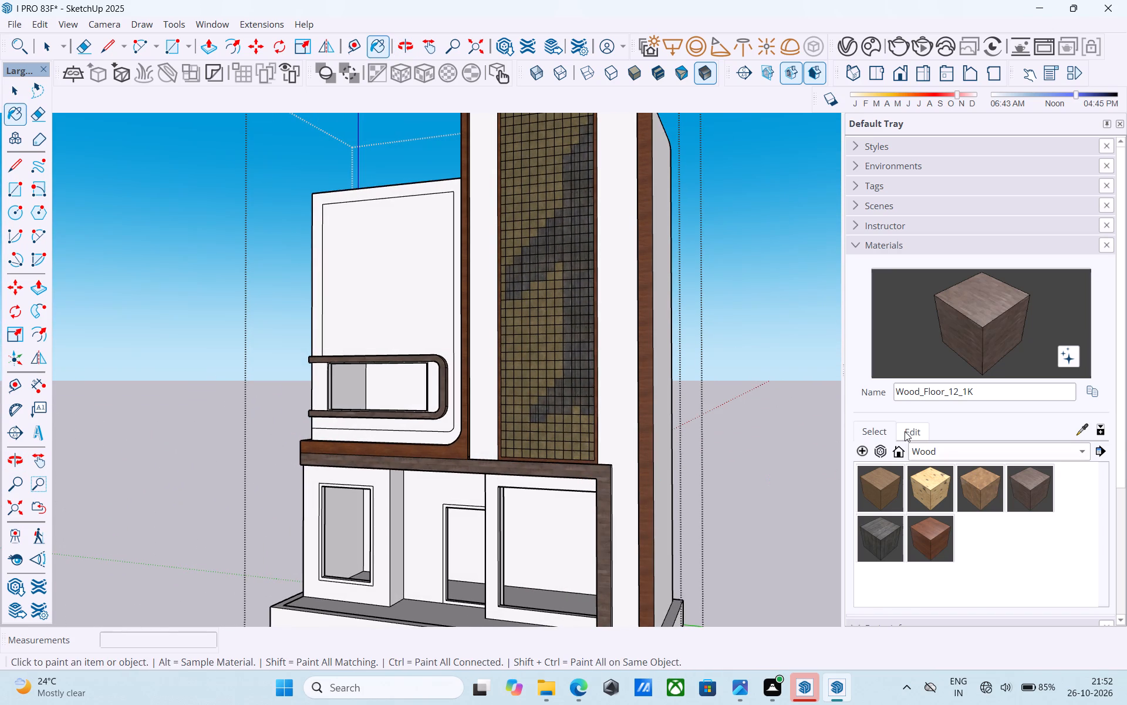
{"action": "left_click", "coordinate": [905, 431]}
{"action": "left_click_drag", "start_coordinate": [934, 520], "coordinate": [933, 535]}
Paint the vertical leg's outer side face and the strip's top face with Wood_Floor_12_1K.
{"action": "middle_click_drag", "start_coordinate": [573, 520], "coordinate": [646, 471]}
{"action": "scroll", "coordinate": [686, 482], "scroll_direction": "up", "scroll_amount": 8}
{"action": "middle_click_drag", "start_coordinate": [650, 474], "coordinate": [472, 528]}
{"action": "scroll", "coordinate": [248, 498], "scroll_direction": "up", "scroll_amount": 3}
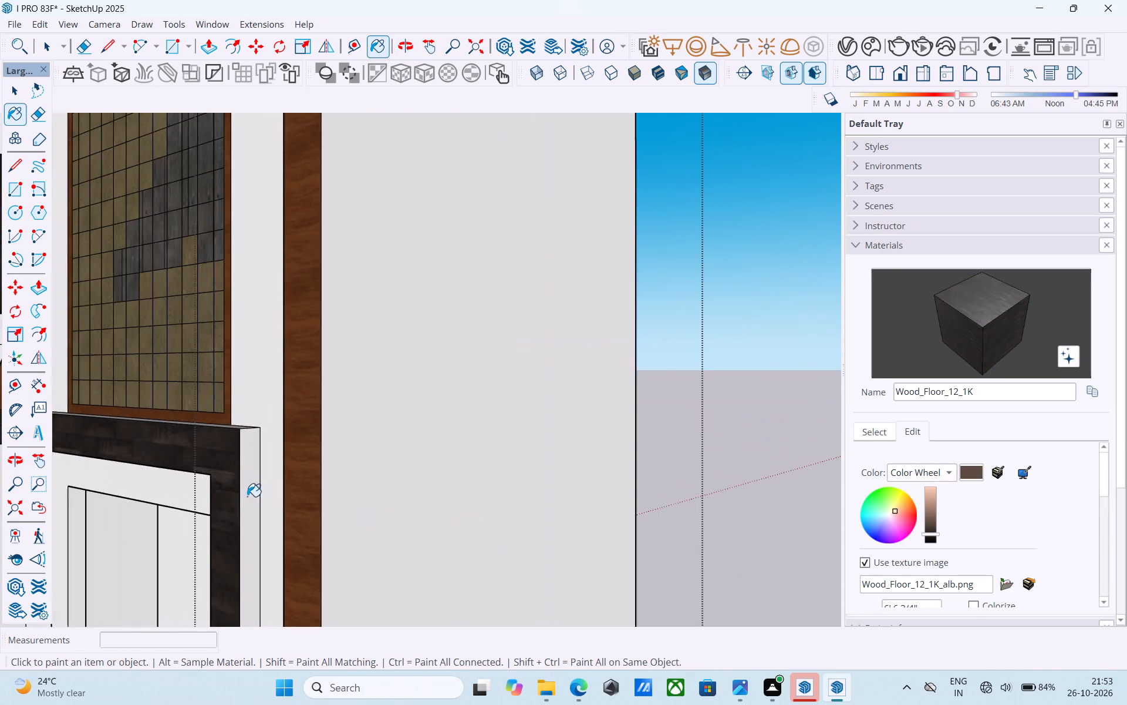
{"action": "scroll", "coordinate": [247, 496], "scroll_direction": "up", "scroll_amount": 3}
{"action": "left_click", "coordinate": [245, 488]}
{"action": "scroll", "coordinate": [291, 437], "scroll_direction": "down", "scroll_amount": 1}
{"action": "middle_click_drag", "start_coordinate": [291, 437], "coordinate": [407, 571]}
{"action": "left_click", "coordinate": [207, 403]}
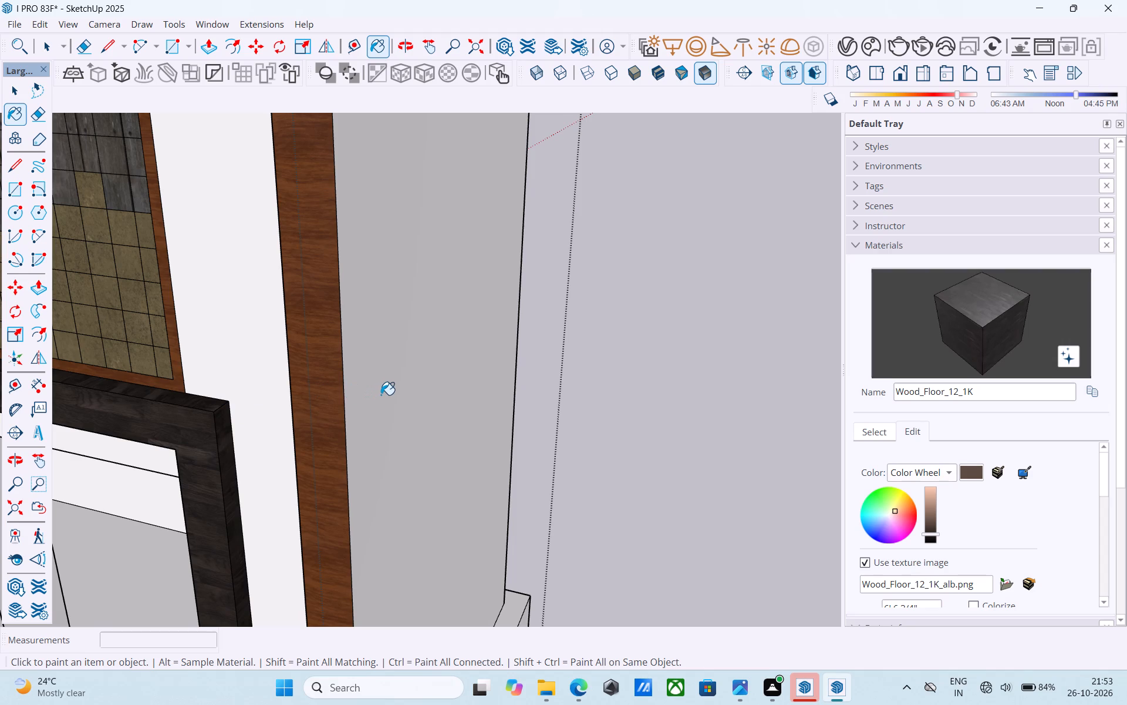
Examine the whole facade with the dark wood trim from a distance and from the front.
{"action": "scroll", "coordinate": [382, 395], "scroll_direction": "down", "scroll_amount": 10}
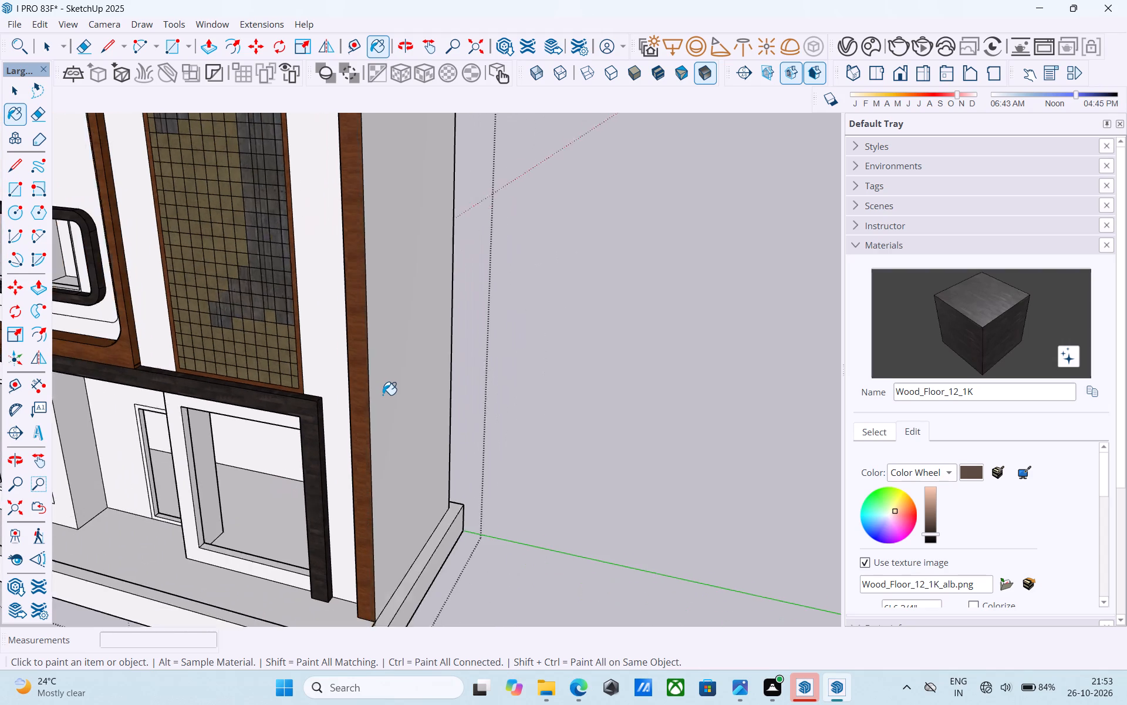
{"action": "scroll", "coordinate": [383, 395], "scroll_direction": "down", "scroll_amount": 6}
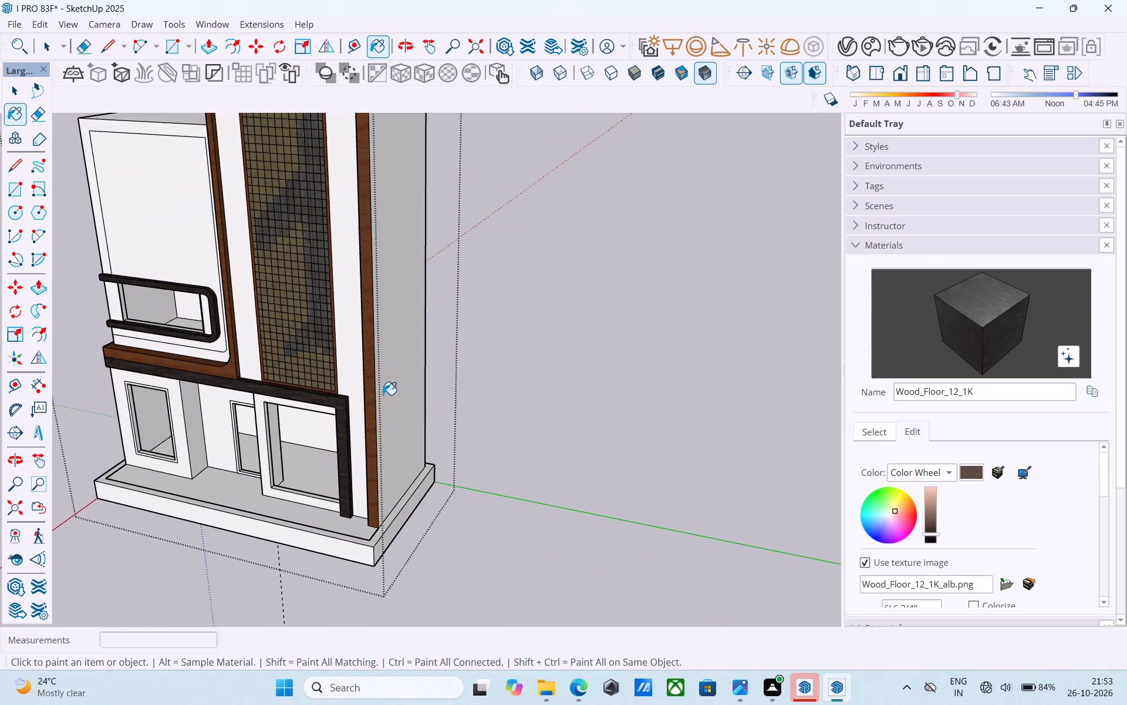
{"action": "scroll", "coordinate": [383, 395], "scroll_direction": "down", "scroll_amount": 7}
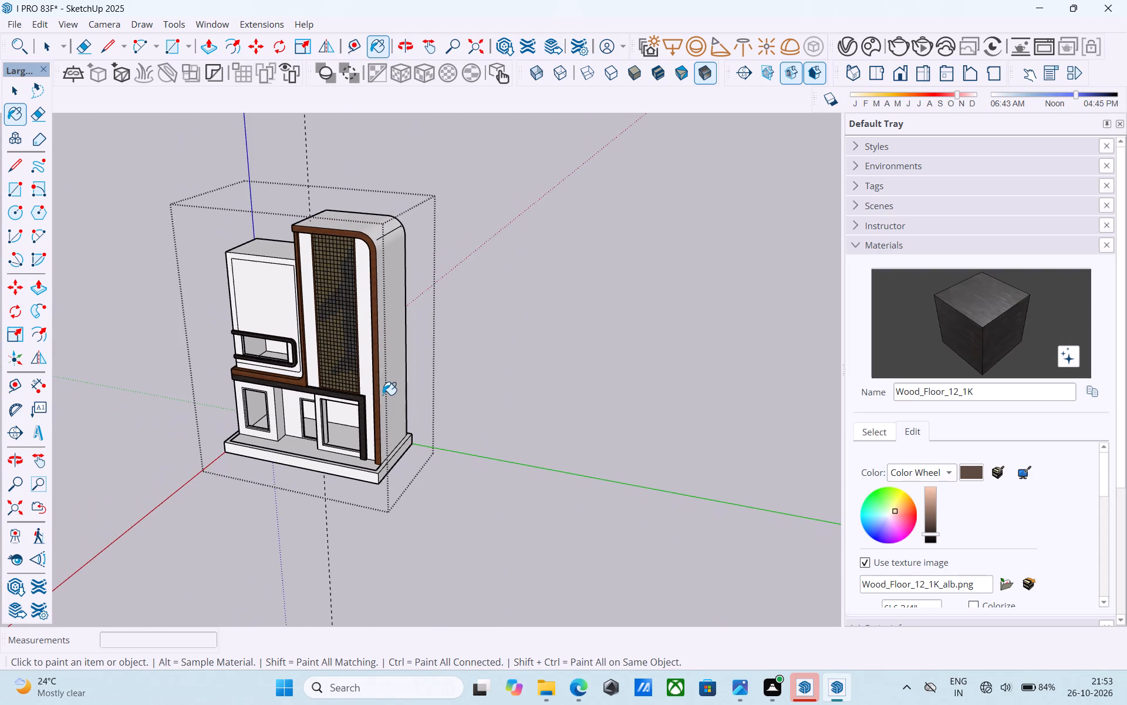
{"action": "middle_click_drag", "start_coordinate": [288, 405], "coordinate": [446, 368]}
{"action": "middle_click_drag", "start_coordinate": [399, 378], "coordinate": [400, 421]}
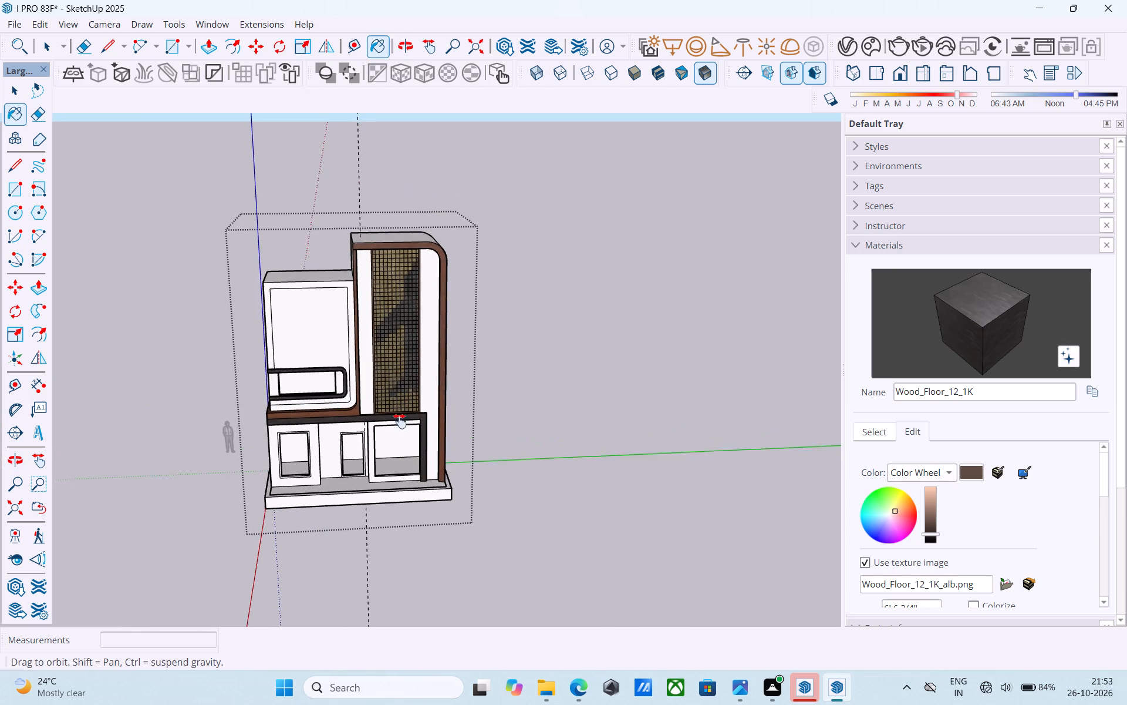
{"action": "middle_click_drag", "start_coordinate": [400, 421], "coordinate": [417, 409]}
{"action": "scroll", "coordinate": [332, 412], "scroll_direction": "up", "scroll_amount": 5}
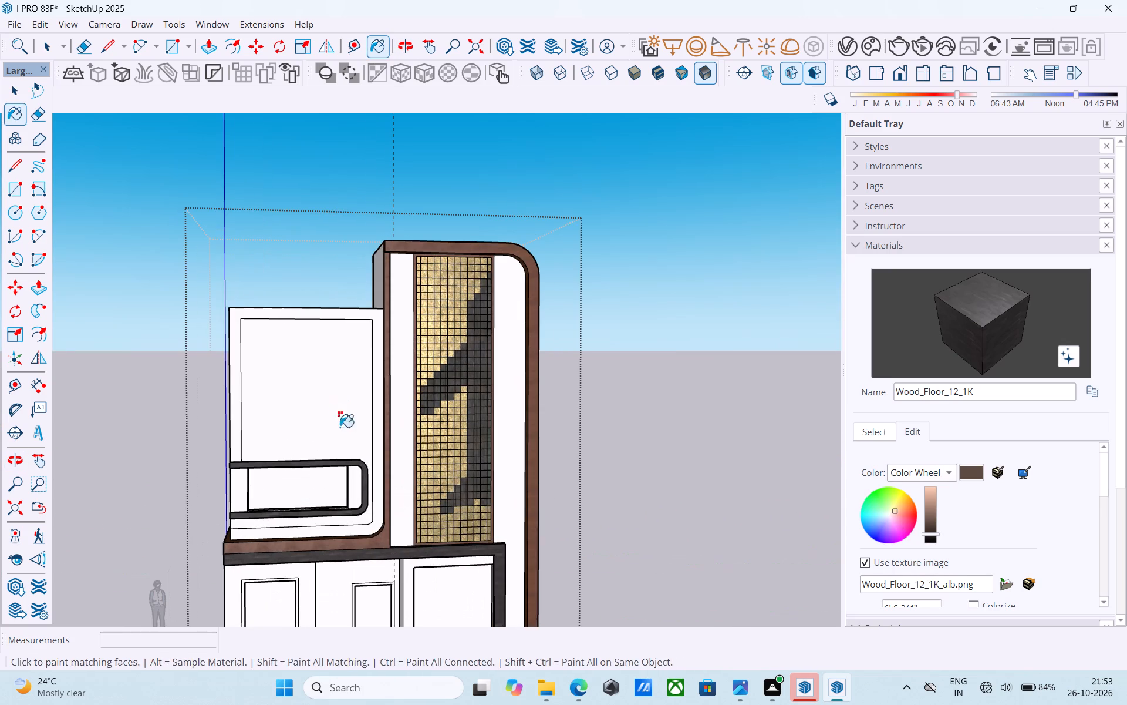
Erase the top and outer vertical lines of the inner outline on the white upper-floor wall above the window band.
{"action": "middle_click_drag", "start_coordinate": [372, 479], "coordinate": [392, 509], "text": "shift"}
{"action": "middle_click_drag", "start_coordinate": [346, 414], "coordinate": [331, 404]}
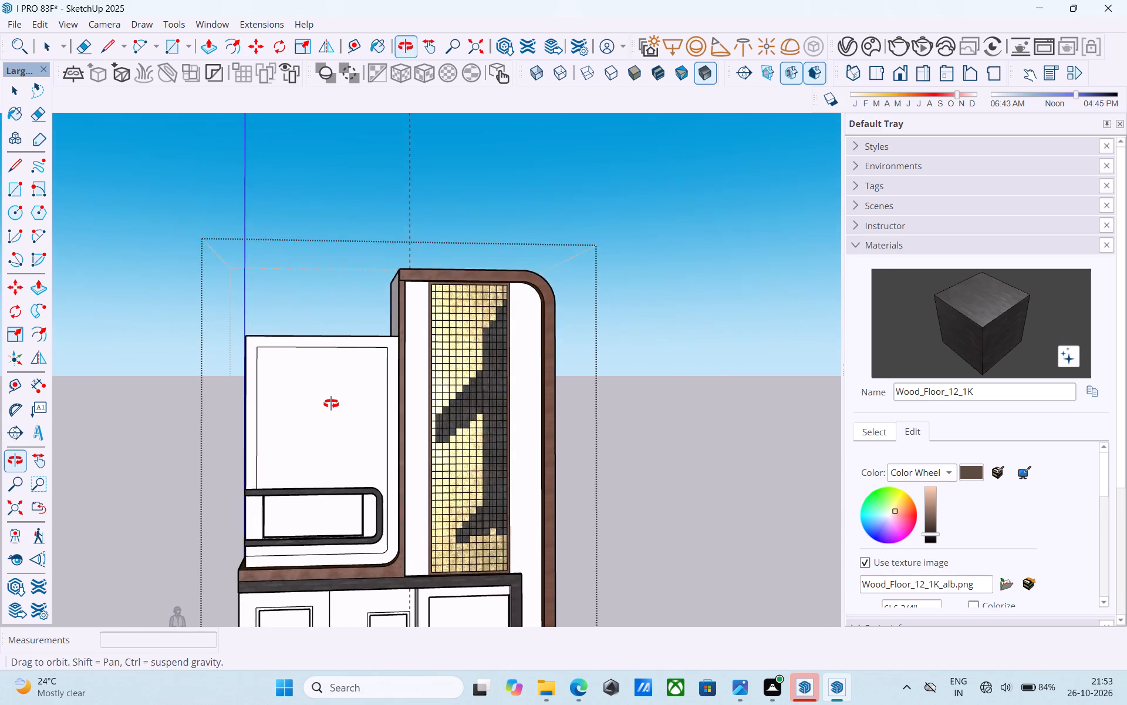
{"action": "middle_click_drag", "start_coordinate": [331, 404], "coordinate": [337, 408]}
{"action": "scroll", "coordinate": [338, 409], "scroll_direction": "up", "scroll_amount": 4}
{"action": "middle_click", "coordinate": [339, 409]}
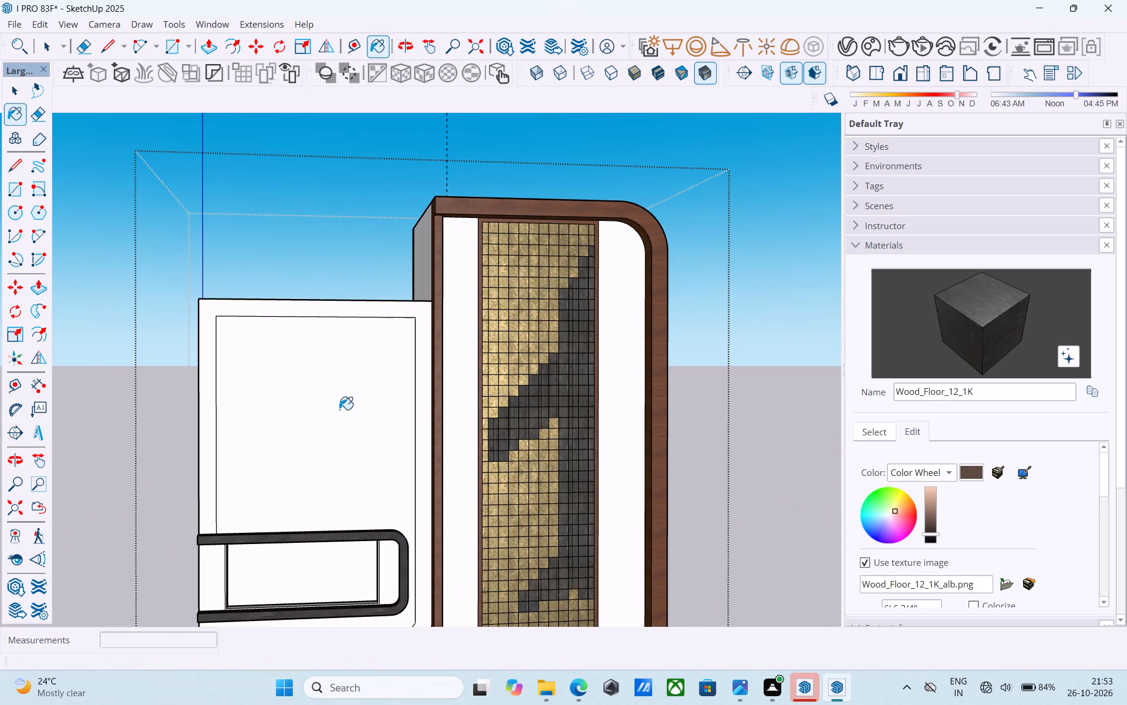
{"action": "middle_click_drag", "start_coordinate": [339, 409], "coordinate": [355, 428]}
{"action": "scroll", "coordinate": [355, 428], "scroll_direction": "down", "scroll_amount": 6}
{"action": "middle_click_drag", "start_coordinate": [407, 464], "coordinate": [375, 444]}
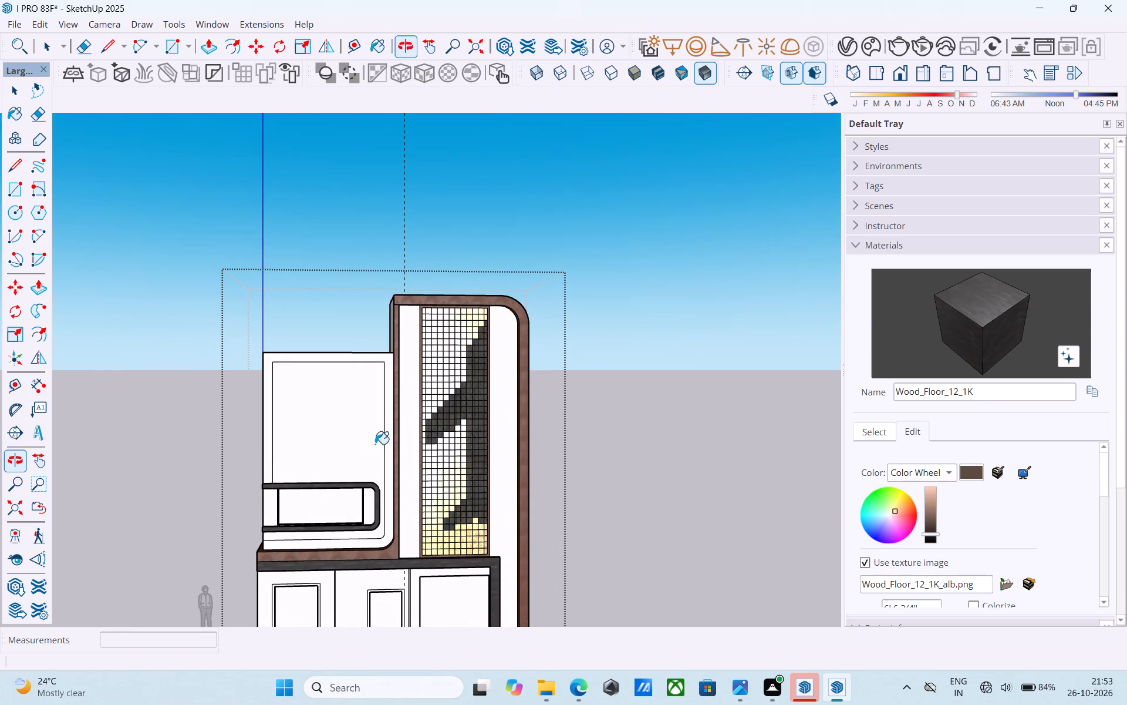
{"action": "middle_click_drag", "start_coordinate": [376, 444], "coordinate": [397, 484], "text": "shift"}
{"action": "key", "text": "e"}
{"action": "scroll", "coordinate": [310, 415], "scroll_direction": "up", "scroll_amount": 5}
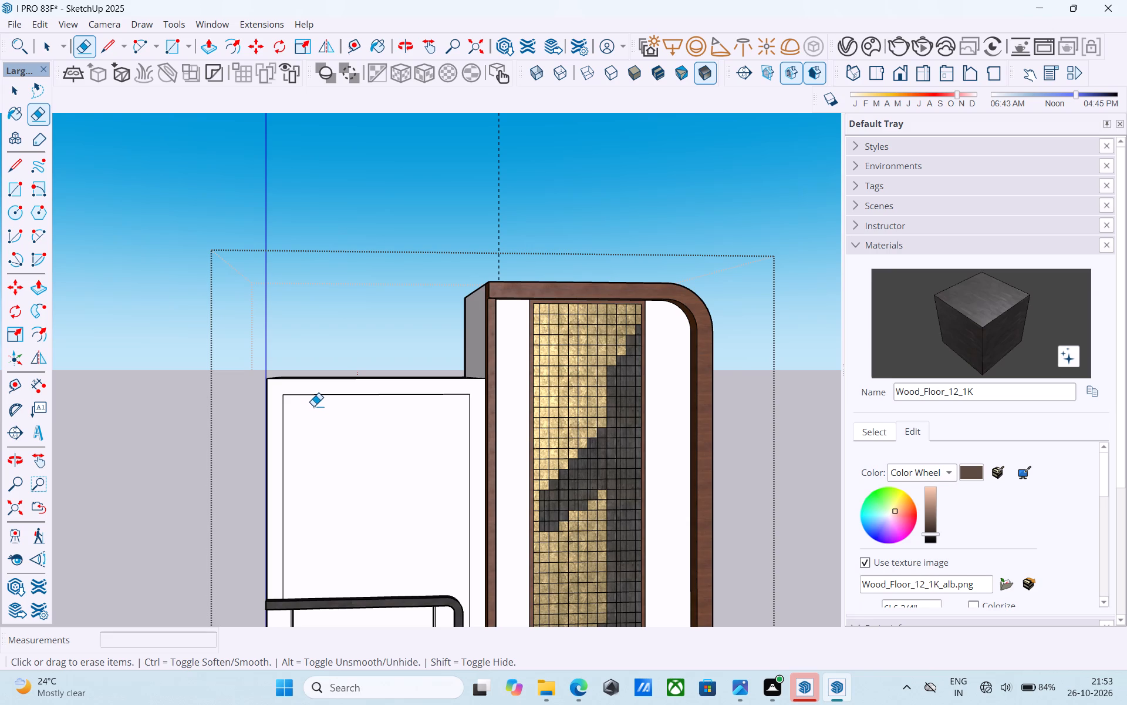
{"action": "scroll", "coordinate": [313, 406], "scroll_direction": "down", "scroll_amount": 4}
{"action": "scroll", "coordinate": [313, 406], "scroll_direction": "up", "scroll_amount": 3}
{"action": "left_click", "coordinate": [302, 394]}
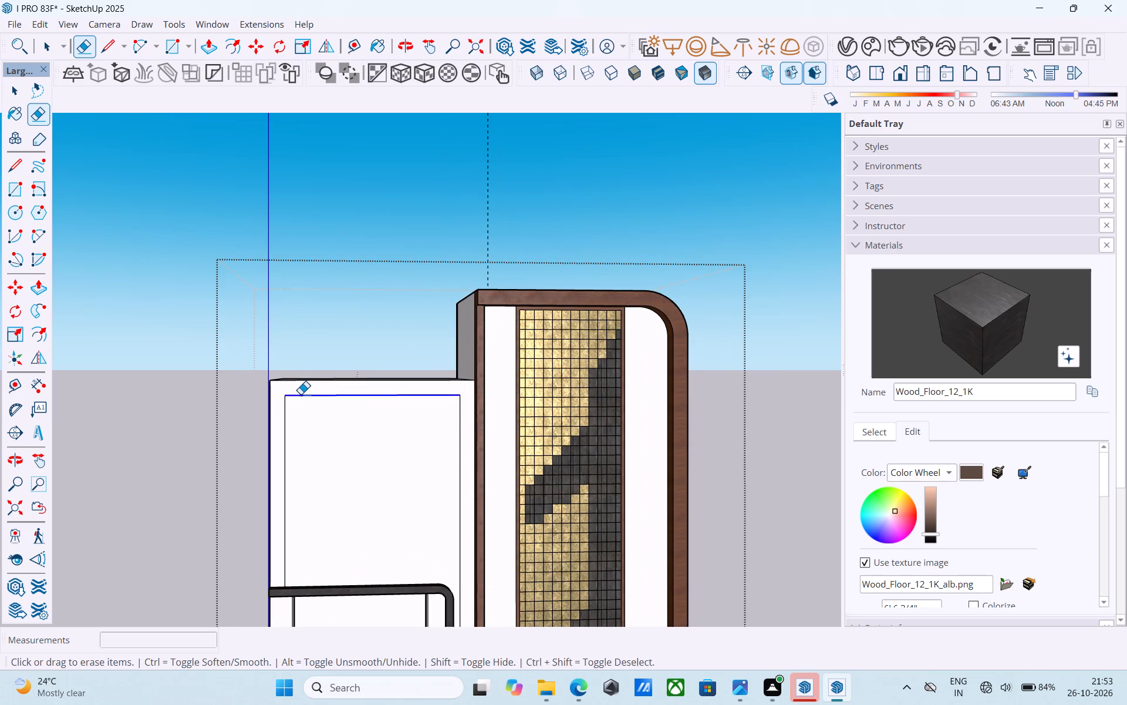
{"action": "left_click_drag", "start_coordinate": [292, 397], "coordinate": [280, 400]}
Draw a 1' line extending the remaining inner vertical line up to the wall's top edge.
{"action": "key", "text": "l"}
{"action": "scroll", "coordinate": [460, 407], "scroll_direction": "up", "scroll_amount": 2}
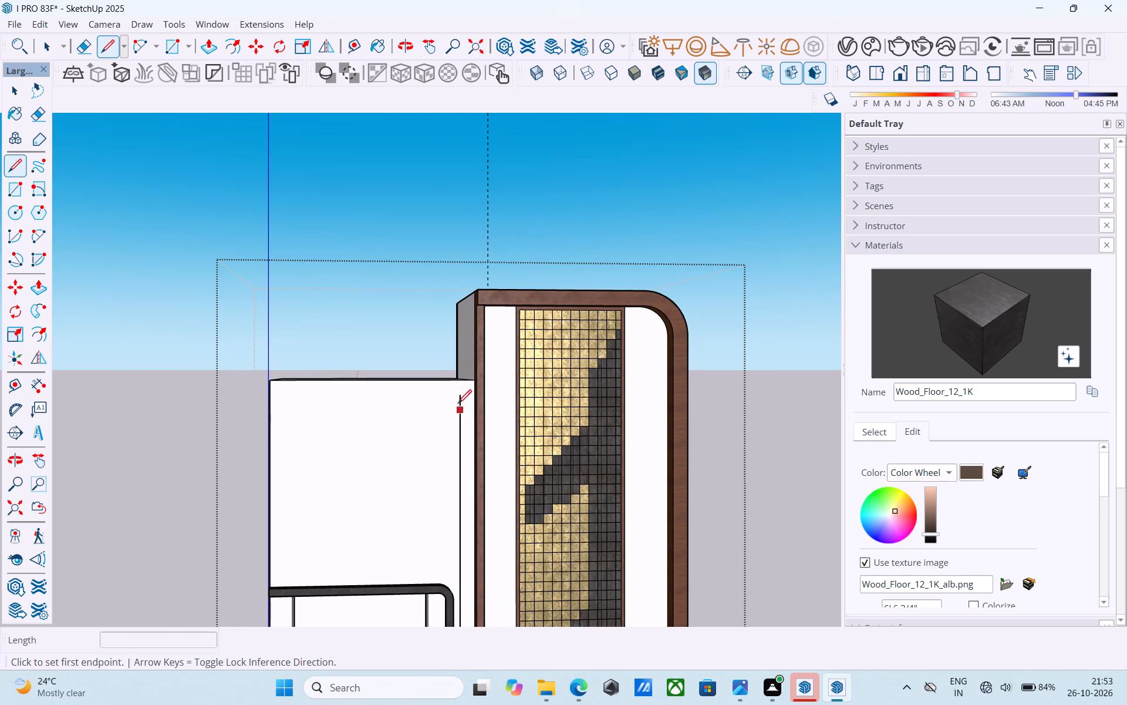
{"action": "scroll", "coordinate": [458, 405], "scroll_direction": "up", "scroll_amount": 2}
{"action": "left_click", "coordinate": [460, 390]}
{"action": "left_click", "coordinate": [459, 372]}
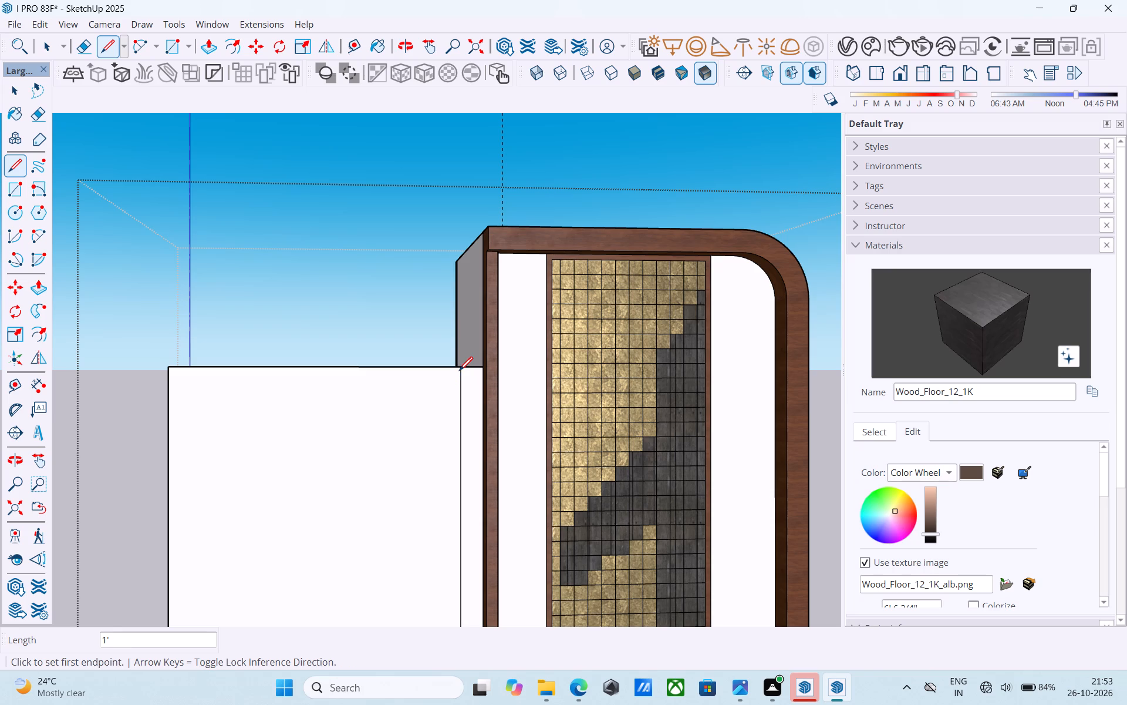
Paint the upper-floor wall face around the window band with the Wood_Veneer_15_1K material.
{"action": "scroll", "coordinate": [459, 372], "scroll_direction": "down", "scroll_amount": 4}
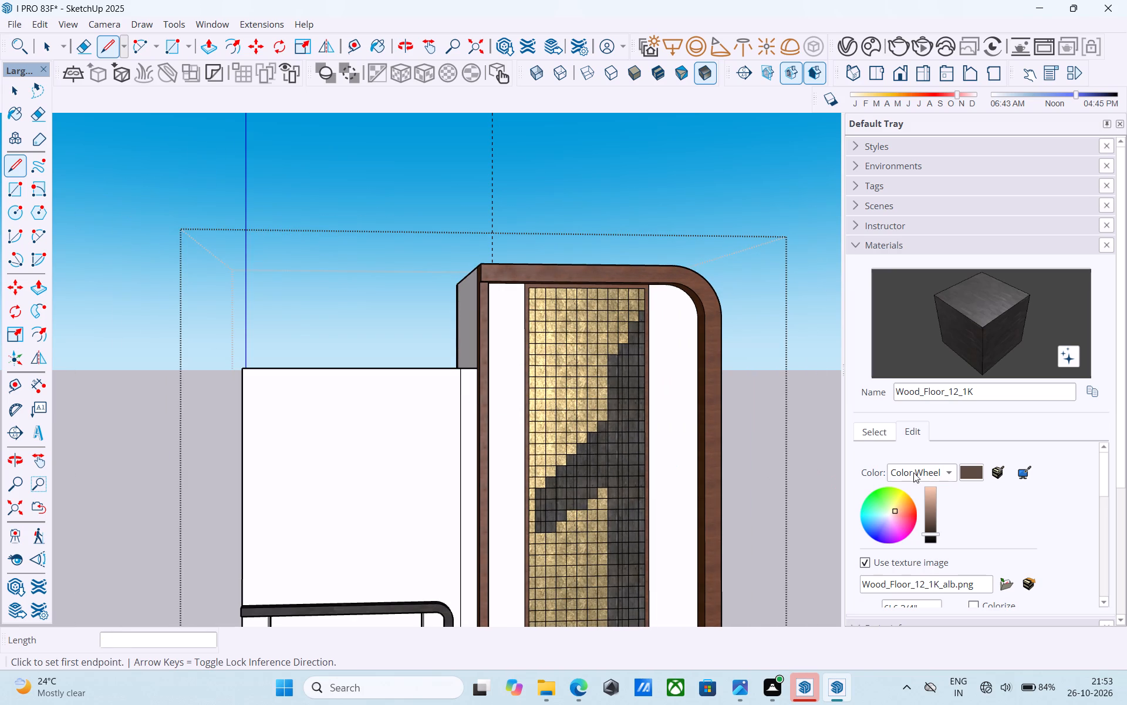
{"action": "left_click", "coordinate": [876, 438]}
{"action": "left_click", "coordinate": [939, 531]}
{"action": "left_click", "coordinate": [433, 509]}
Set the Wood_Veneer_15_1K material's normal strength to 5.00.
{"action": "scroll", "coordinate": [431, 493], "scroll_direction": "down", "scroll_amount": 6}
{"action": "middle_click_drag", "start_coordinate": [448, 536], "coordinate": [306, 516]}
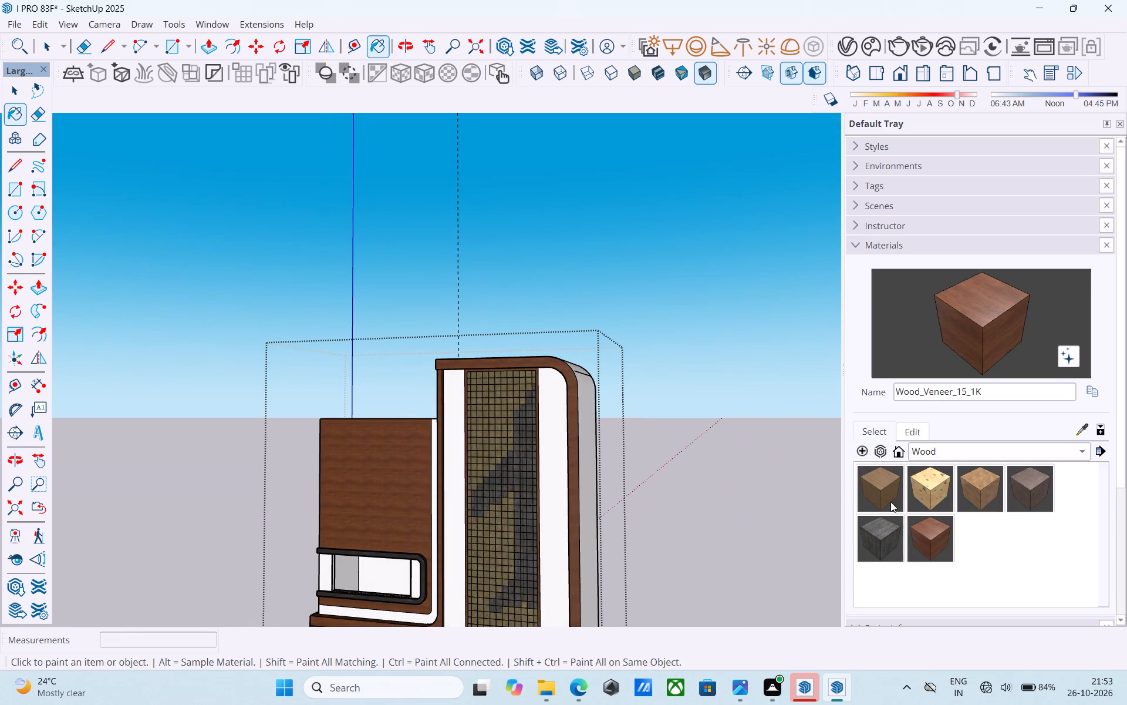
{"action": "left_click", "coordinate": [912, 427]}
{"action": "scroll", "coordinate": [939, 569], "scroll_direction": "down", "scroll_amount": 2}
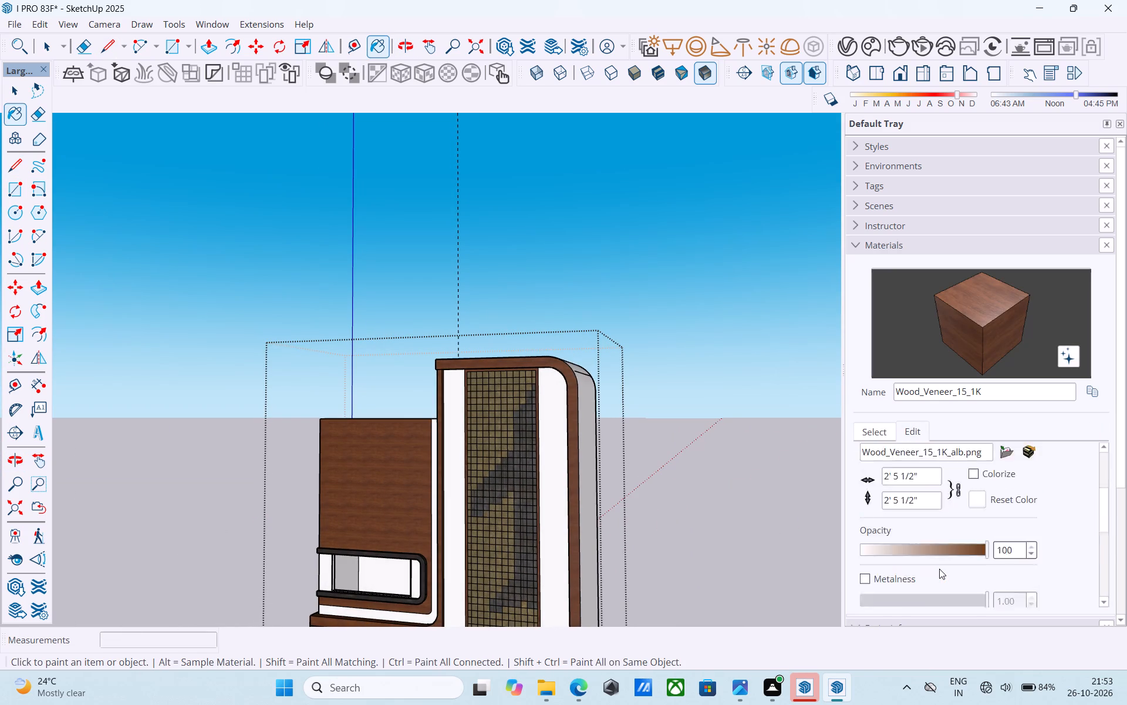
{"action": "scroll", "coordinate": [939, 569], "scroll_direction": "down", "scroll_amount": 3}
{"action": "scroll", "coordinate": [939, 569], "scroll_direction": "up", "scroll_amount": 2}
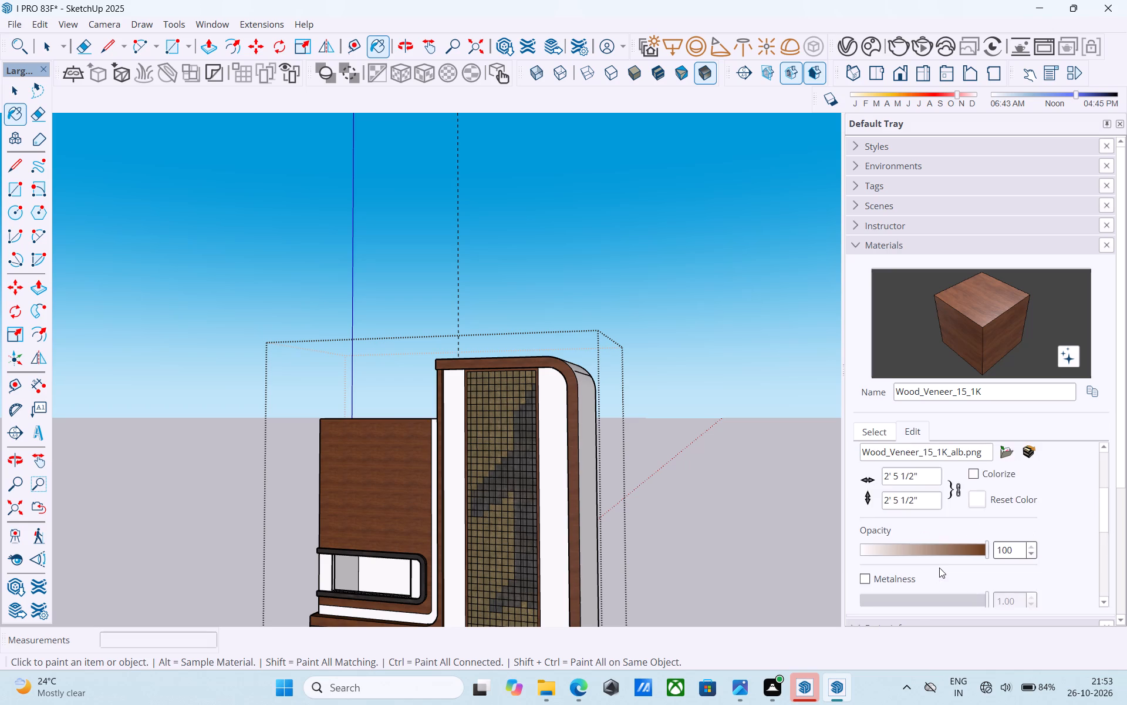
{"action": "scroll", "coordinate": [939, 568], "scroll_direction": "down", "scroll_amount": 3}
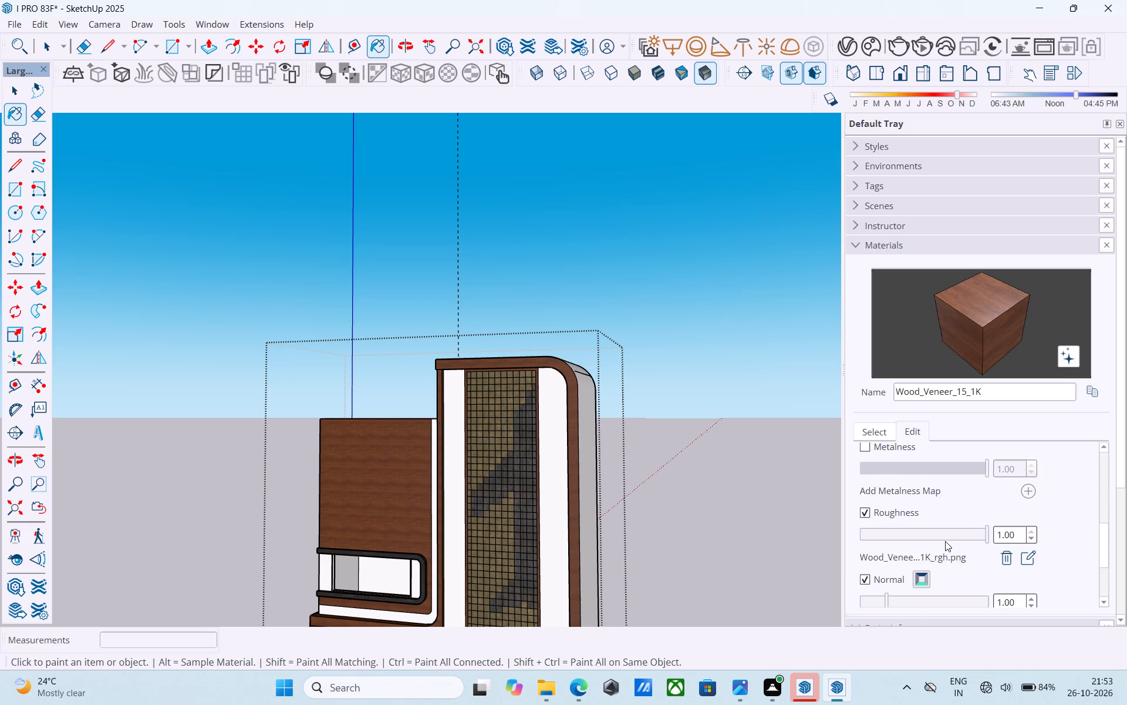
{"action": "scroll", "coordinate": [945, 541], "scroll_direction": "down", "scroll_amount": 1}
{"action": "left_click_drag", "start_coordinate": [885, 559], "coordinate": [1050, 560]}
Examine the wood-clad upper wall and the whole facade from the front and from a distance.
{"action": "middle_click_drag", "start_coordinate": [619, 556], "coordinate": [749, 556]}
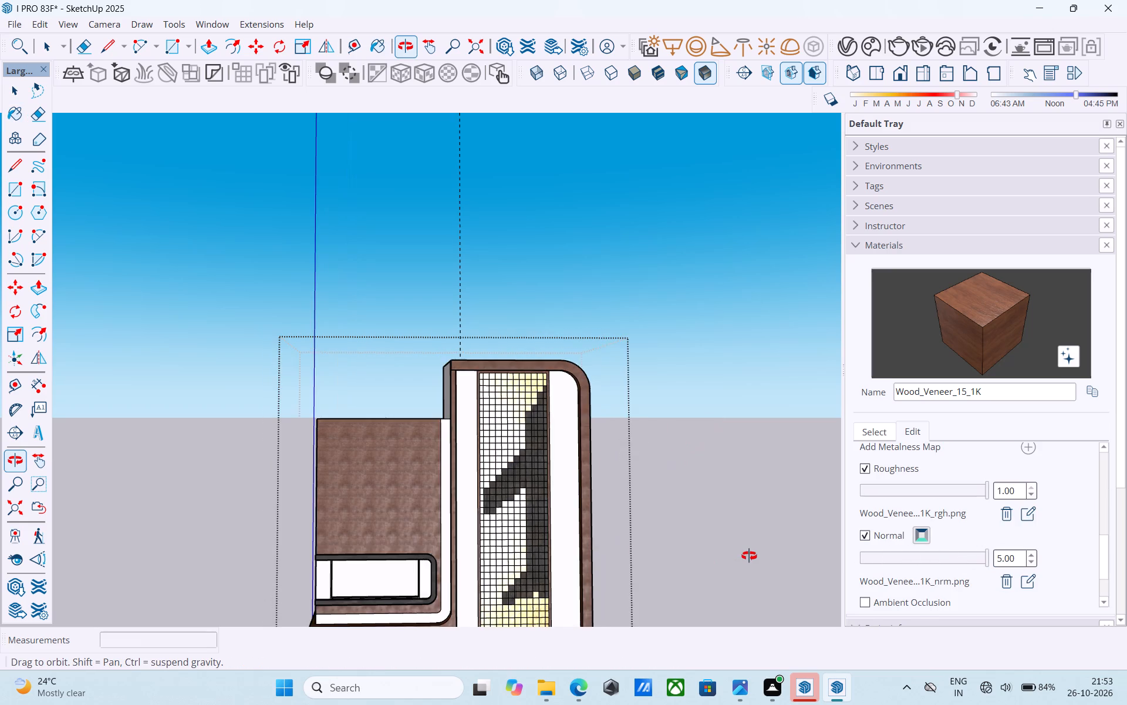
{"action": "middle_click_drag", "start_coordinate": [749, 556], "coordinate": [818, 603]}
{"action": "scroll", "coordinate": [616, 524], "scroll_direction": "down", "scroll_amount": 4}
{"action": "middle_click_drag", "start_coordinate": [608, 528], "coordinate": [557, 470]}
{"action": "scroll", "coordinate": [558, 451], "scroll_direction": "down", "scroll_amount": 6}
{"action": "middle_click_drag", "start_coordinate": [541, 518], "coordinate": [490, 566]}
{"action": "scroll", "coordinate": [486, 563], "scroll_direction": "up", "scroll_amount": 3}
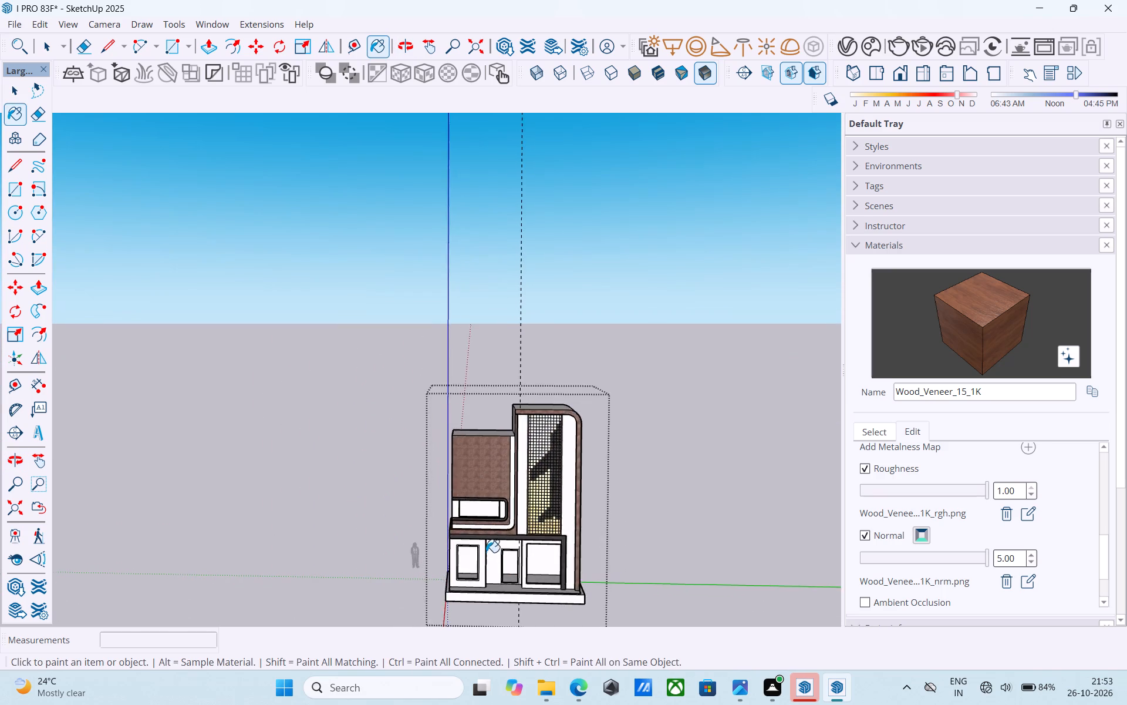
{"action": "scroll", "coordinate": [486, 552], "scroll_direction": "up", "scroll_amount": 4}
{"action": "middle_click_drag", "start_coordinate": [508, 522], "coordinate": [507, 508]}
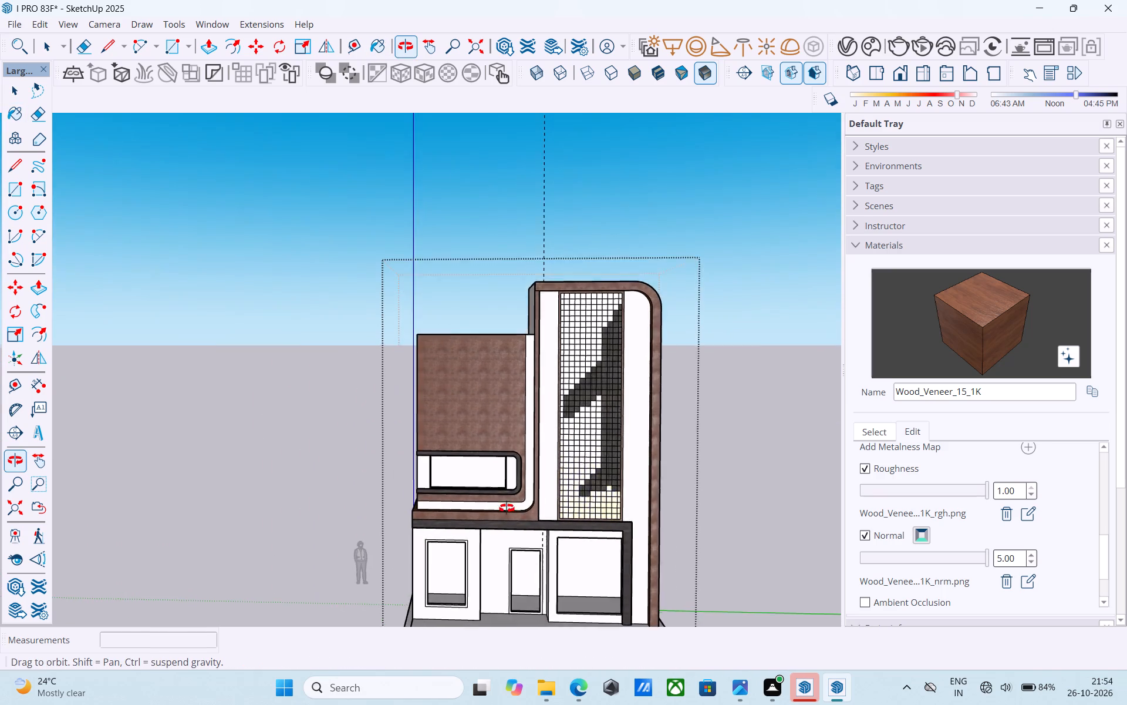
{"action": "middle_click_drag", "start_coordinate": [507, 508], "coordinate": [483, 484]}
Draw a rectangle about 8' 10 11/16" by 3' 10" across the recessed inner edge of the window opening in the rounded band.
{"action": "scroll", "coordinate": [485, 484], "scroll_direction": "up", "scroll_amount": 5}
{"action": "middle_click_drag", "start_coordinate": [434, 482], "coordinate": [338, 404]}
{"action": "scroll", "coordinate": [333, 402], "scroll_direction": "up", "scroll_amount": 3}
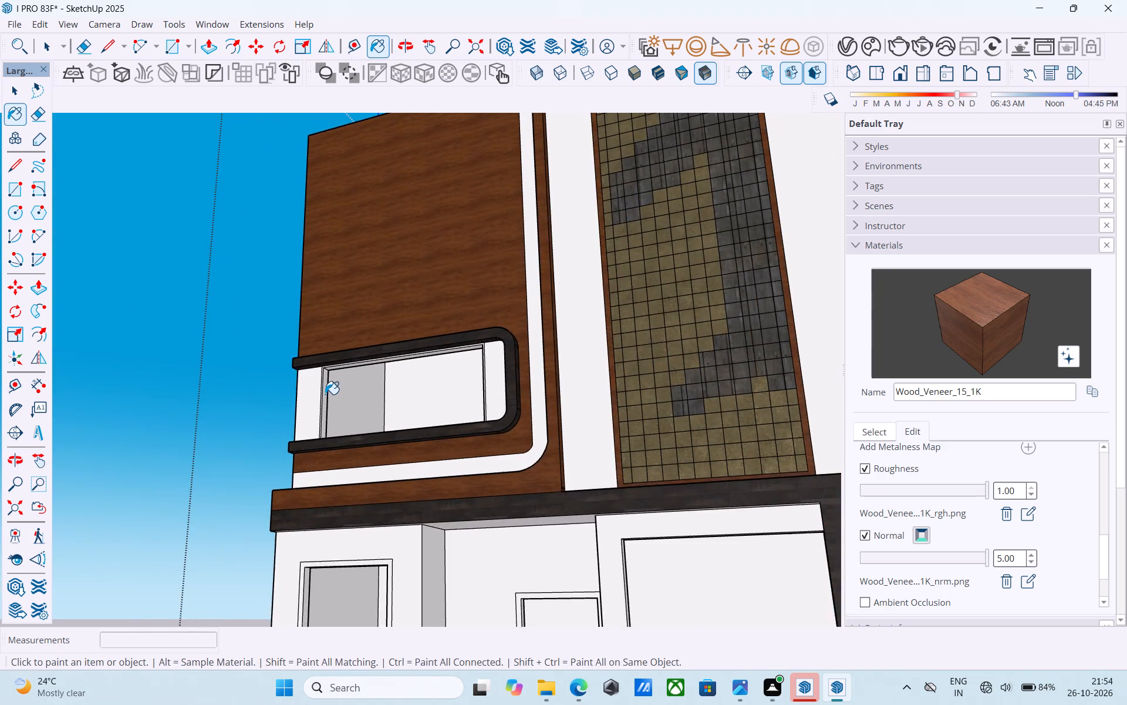
{"action": "scroll", "coordinate": [325, 394], "scroll_direction": "up", "scroll_amount": 10}
{"action": "middle_click_drag", "start_coordinate": [331, 383], "coordinate": [309, 368]}
{"action": "key", "text": "r"}
{"action": "left_click", "coordinate": [336, 333]}
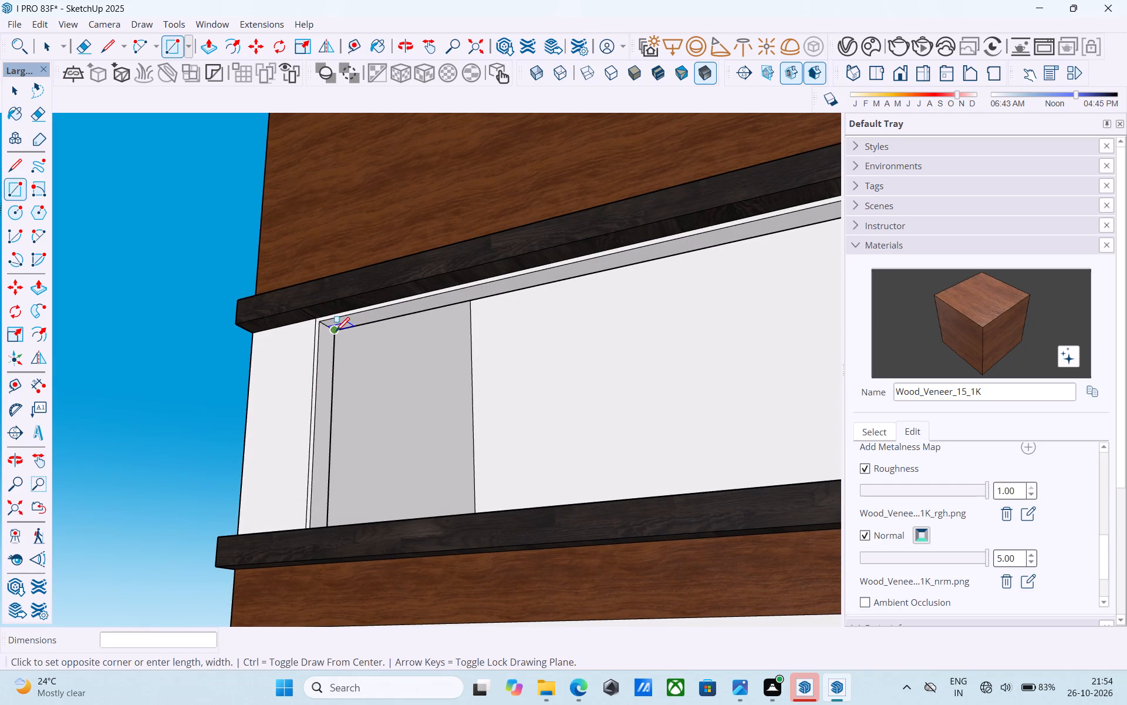
{"action": "scroll", "coordinate": [342, 343], "scroll_direction": "down", "scroll_amount": 10}
{"action": "middle_click_drag", "start_coordinate": [352, 362], "coordinate": [712, 535]}
{"action": "scroll", "coordinate": [713, 533], "scroll_direction": "up", "scroll_amount": 3}
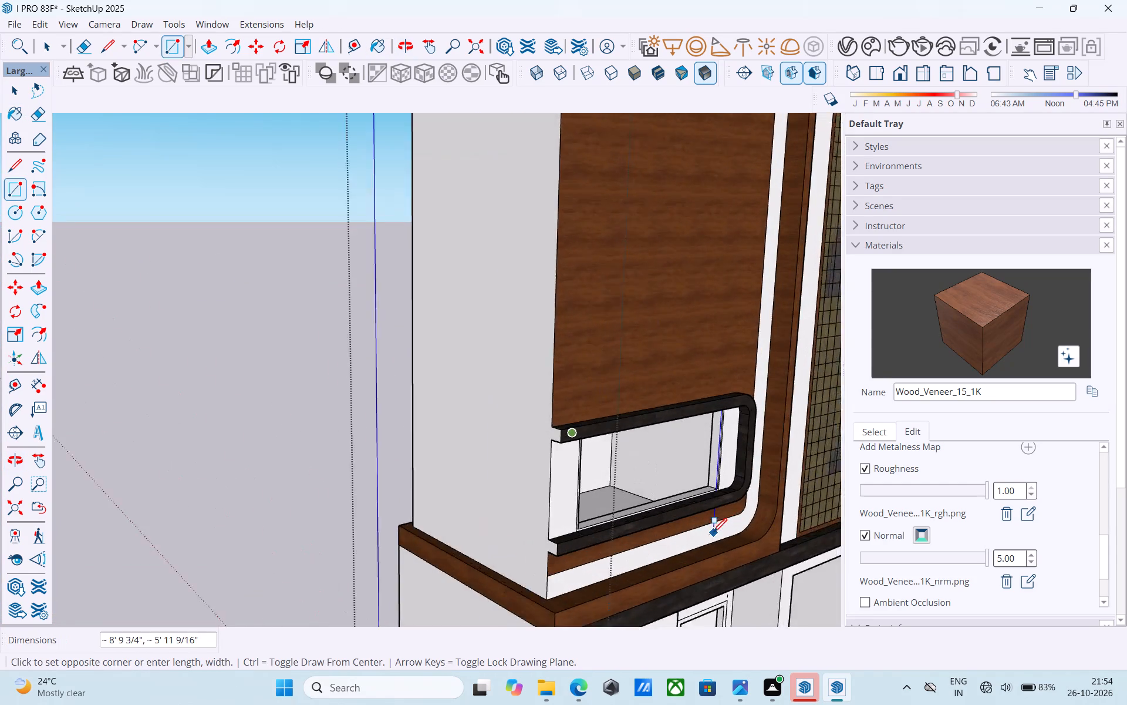
{"action": "scroll", "coordinate": [713, 533], "scroll_direction": "up", "scroll_amount": 9}
{"action": "left_click", "coordinate": [715, 461]}
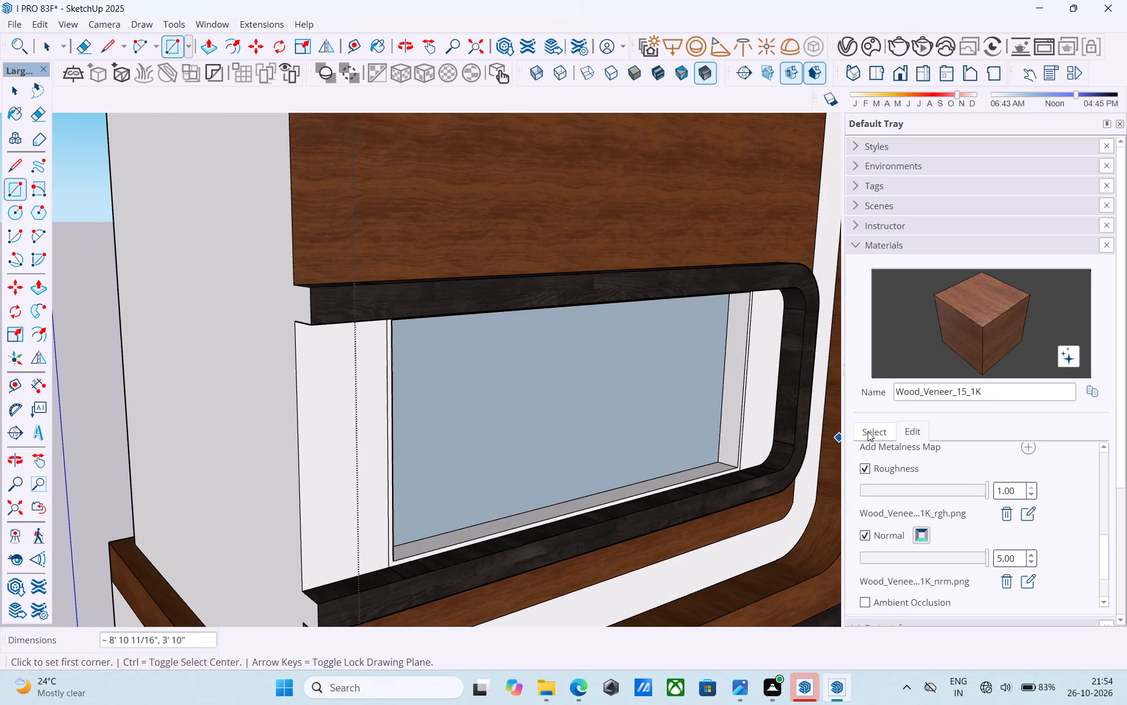
Paint the recessed window pane with Glass_Basic_01 from the Glass materials.
{"action": "left_click", "coordinate": [907, 428]}
{"action": "left_click", "coordinate": [890, 430]}
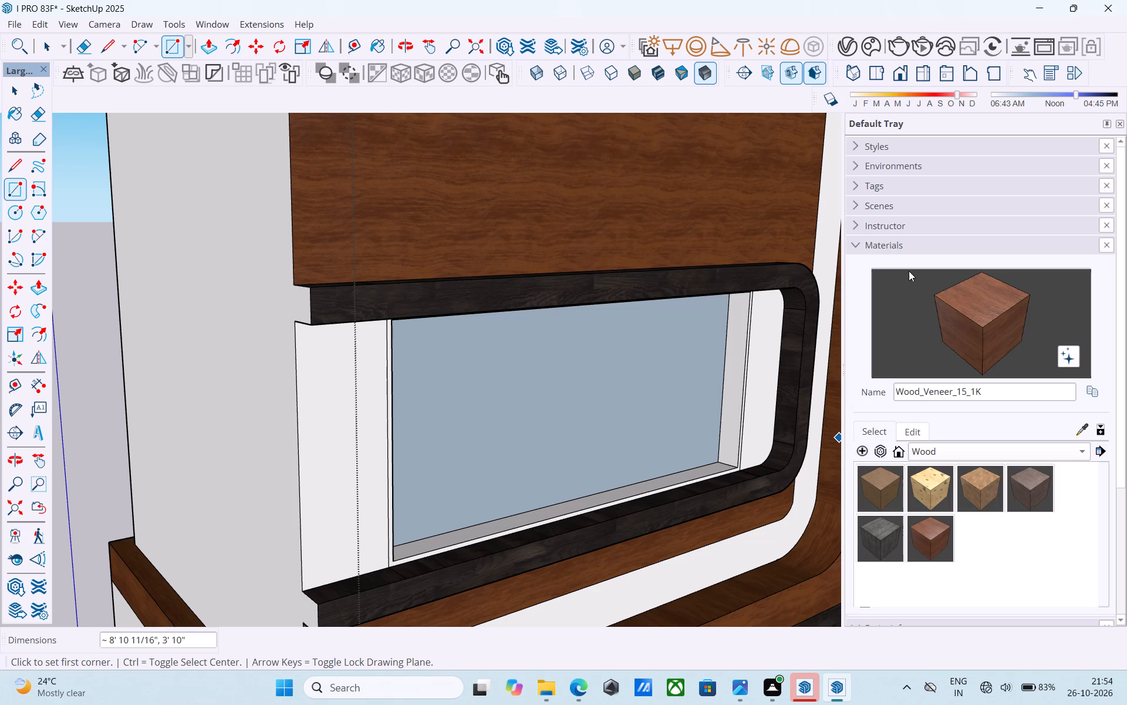
{"action": "left_click", "coordinate": [922, 455]}
{"action": "left_click", "coordinate": [918, 327]}
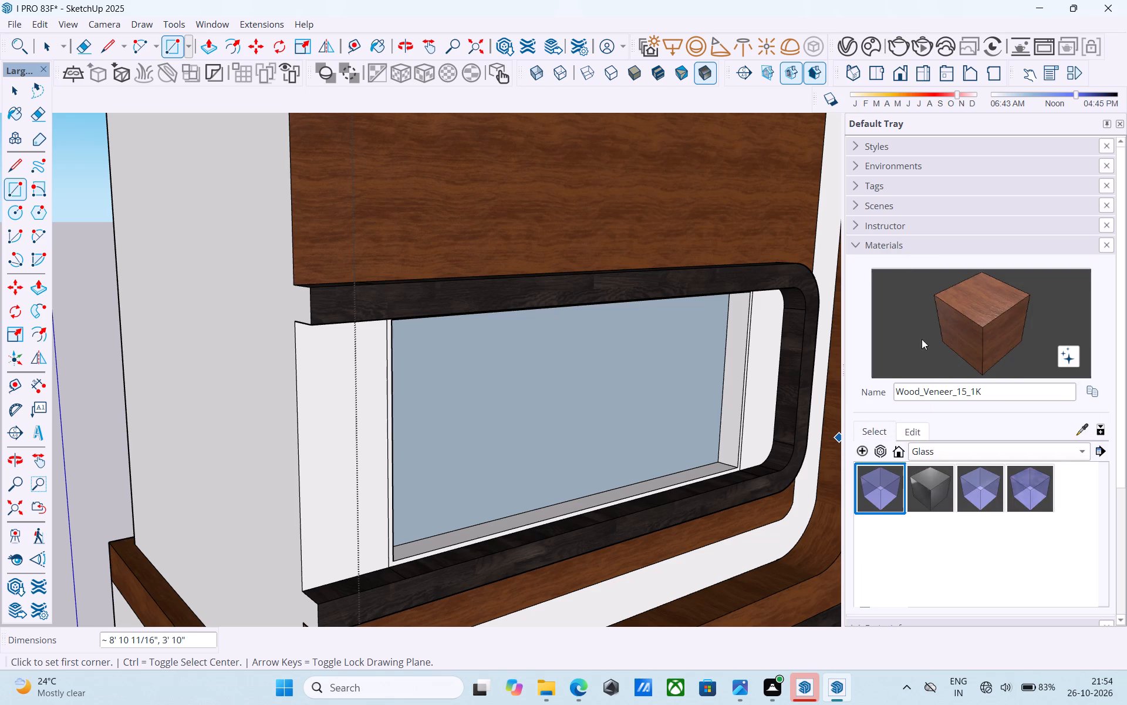
{"action": "left_click", "coordinate": [886, 474]}
{"action": "left_click", "coordinate": [404, 372]}
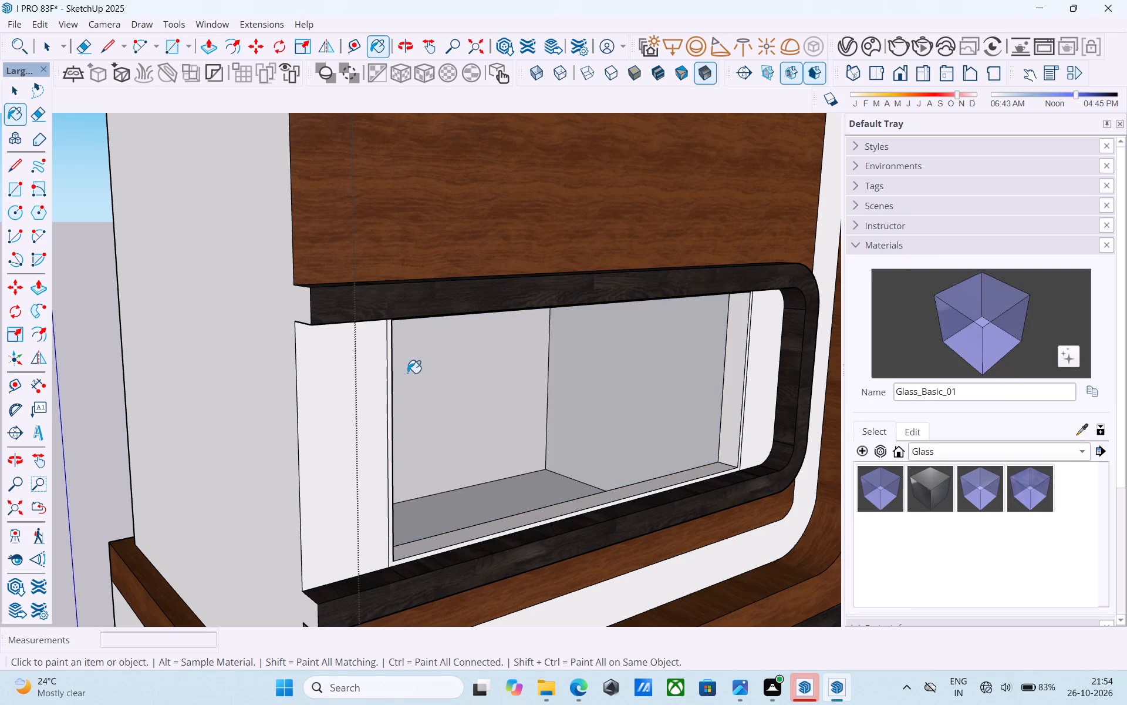
Change the Glass_Basic_01 material's colour to a yellow tint.
{"action": "left_click", "coordinate": [921, 436]}
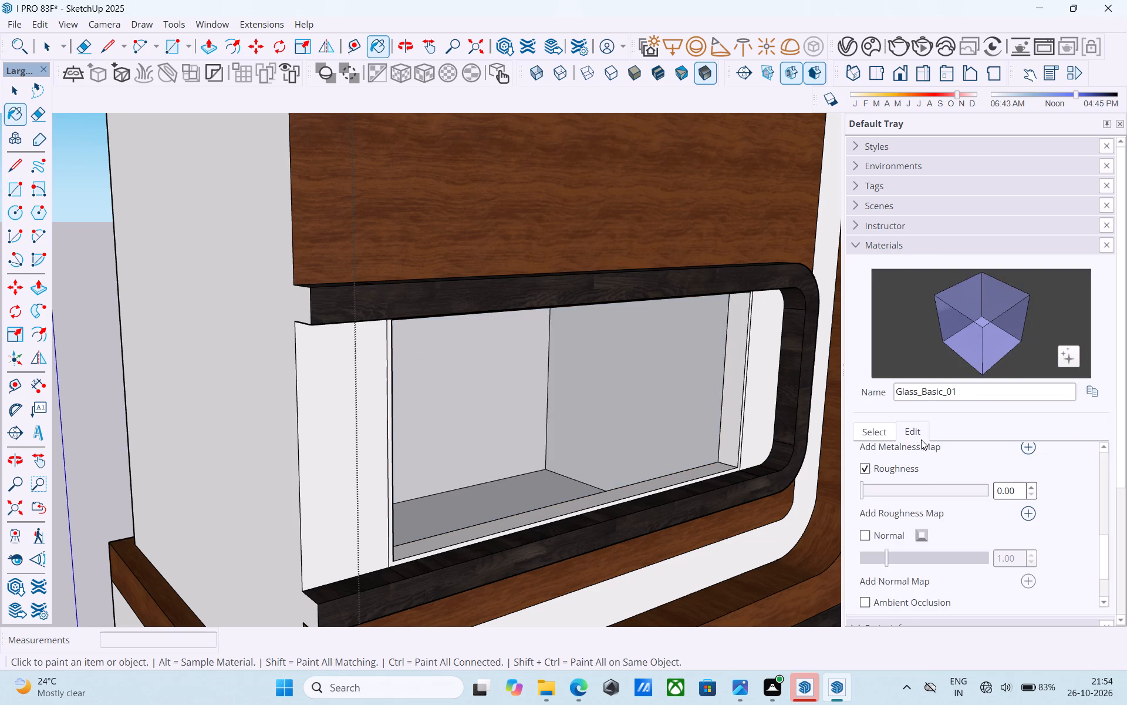
{"action": "scroll", "coordinate": [923, 473], "scroll_direction": "up", "scroll_amount": 8}
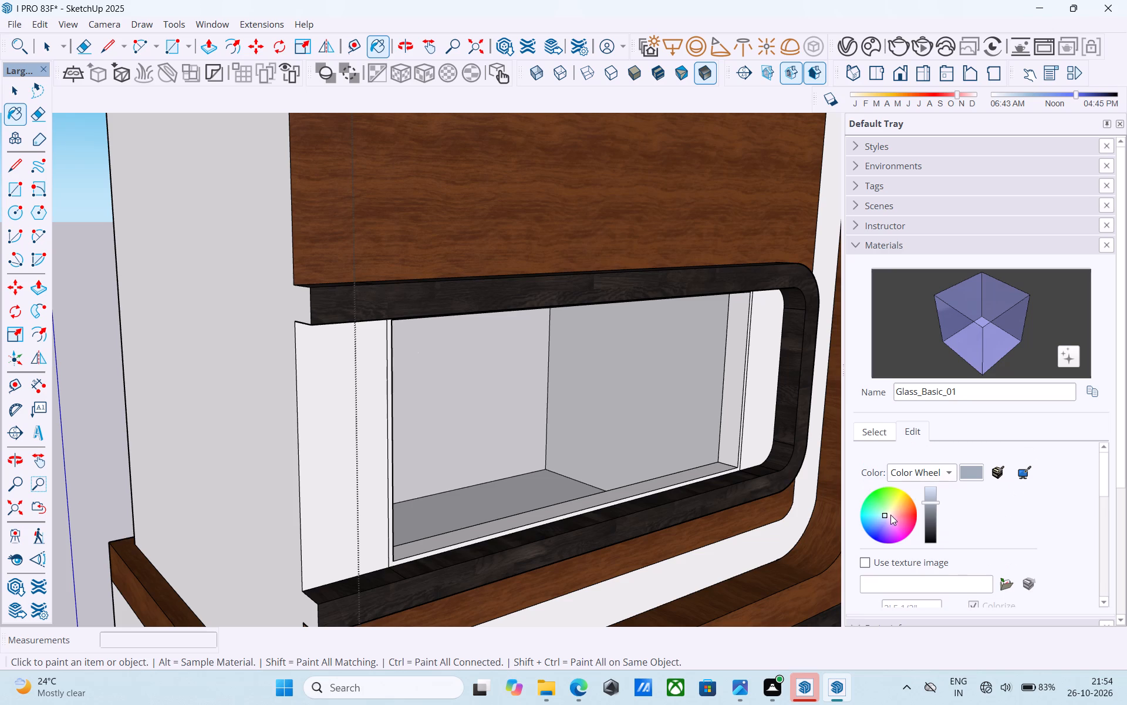
{"action": "left_click_drag", "start_coordinate": [882, 514], "coordinate": [903, 494]}
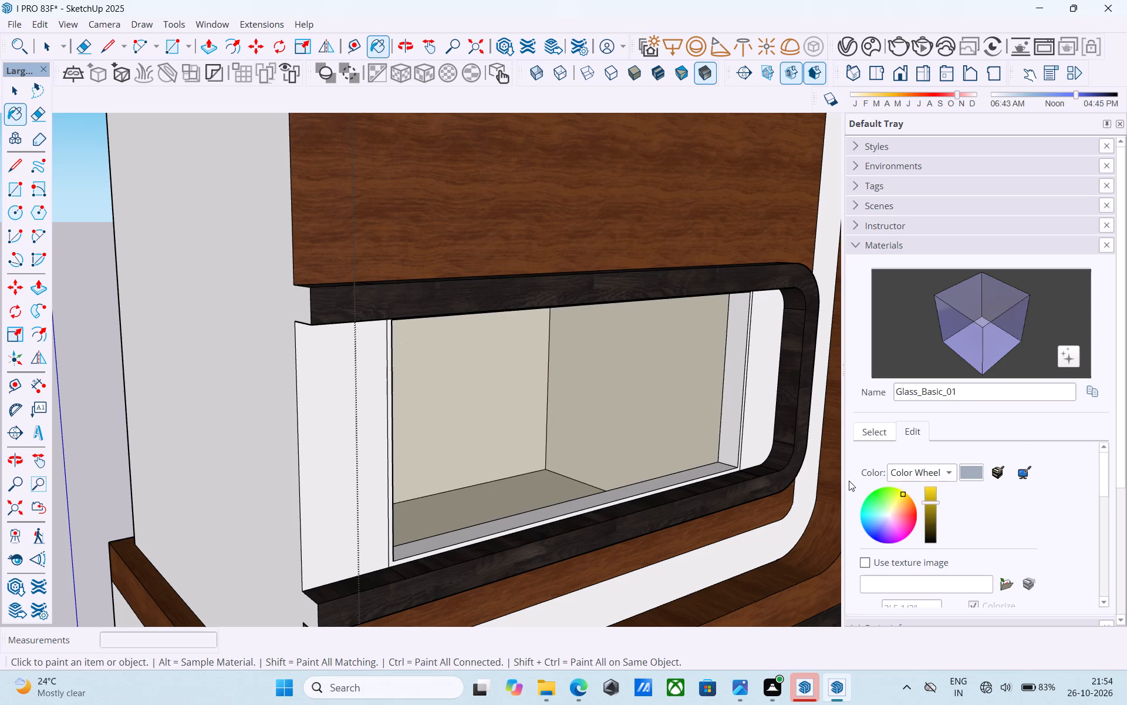
Draw a second pane rectangle, about 8' 10 11/16" by 3' 10", across the front edge of the same window opening.
{"action": "scroll", "coordinate": [818, 476], "scroll_direction": "down", "scroll_amount": 2}
{"action": "middle_click_drag", "start_coordinate": [809, 476], "coordinate": [428, 358]}
{"action": "scroll", "coordinate": [433, 348], "scroll_direction": "up", "scroll_amount": 4}
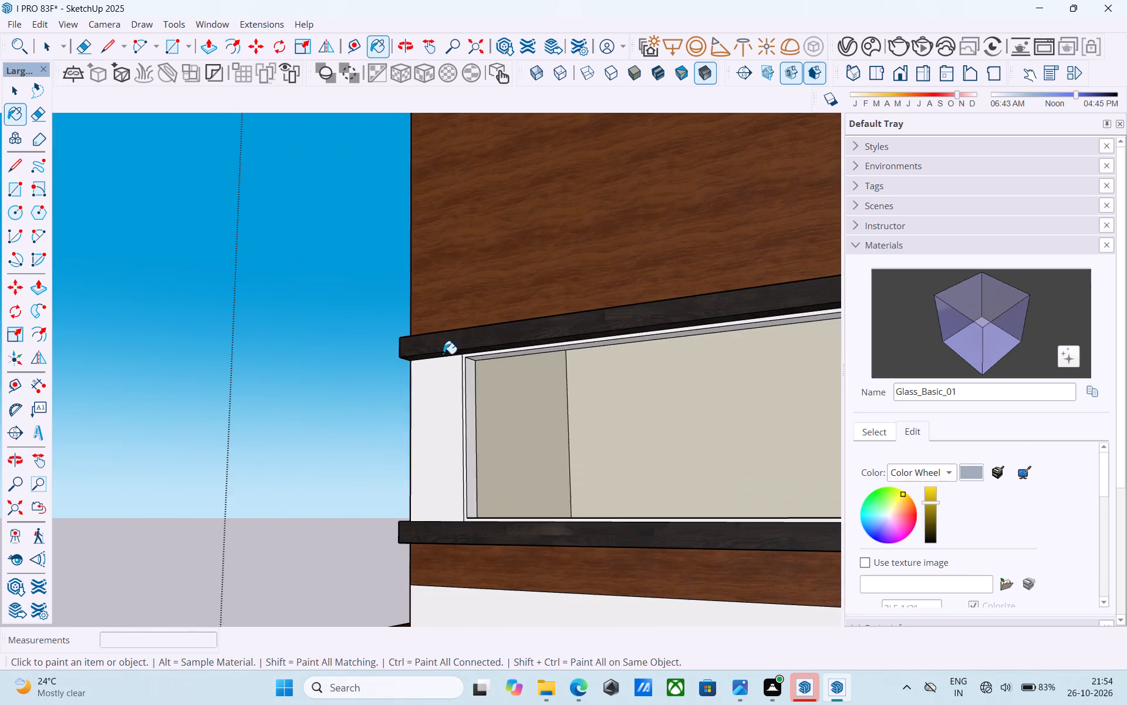
{"action": "scroll", "coordinate": [478, 375], "scroll_direction": "up", "scroll_amount": 6}
{"action": "key", "text": "r"}
{"action": "scroll", "coordinate": [473, 379], "scroll_direction": "up", "scroll_amount": 1}
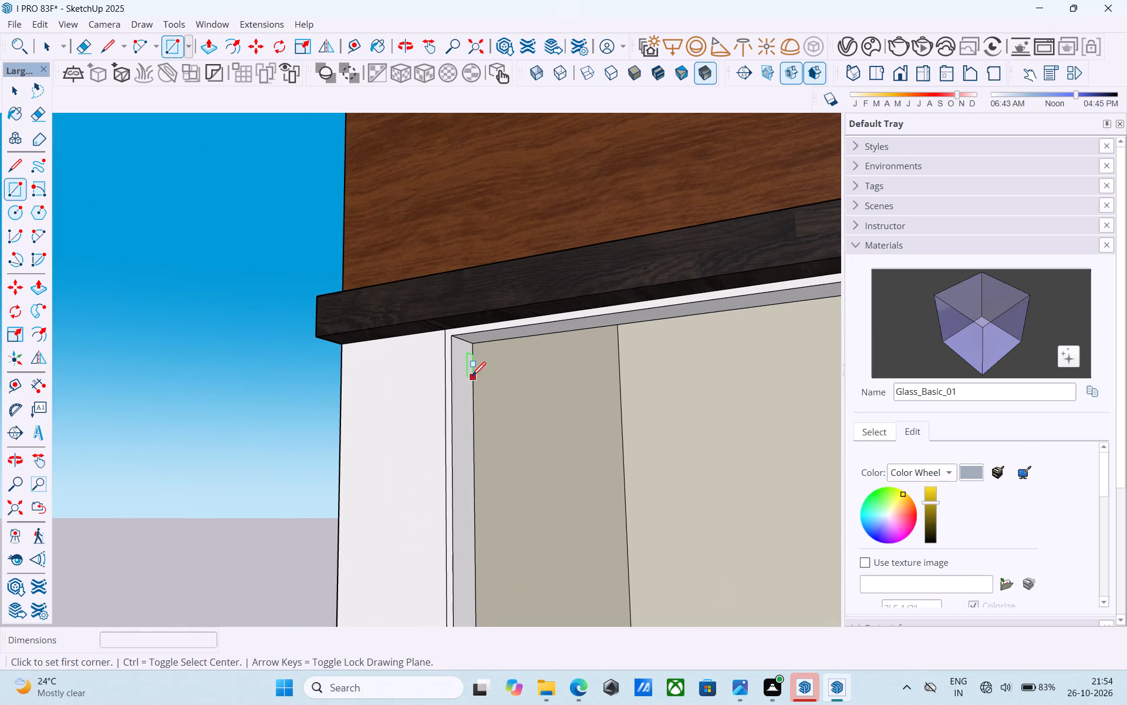
{"action": "scroll", "coordinate": [450, 362], "scroll_direction": "up", "scroll_amount": 5}
{"action": "left_click", "coordinate": [454, 323]}
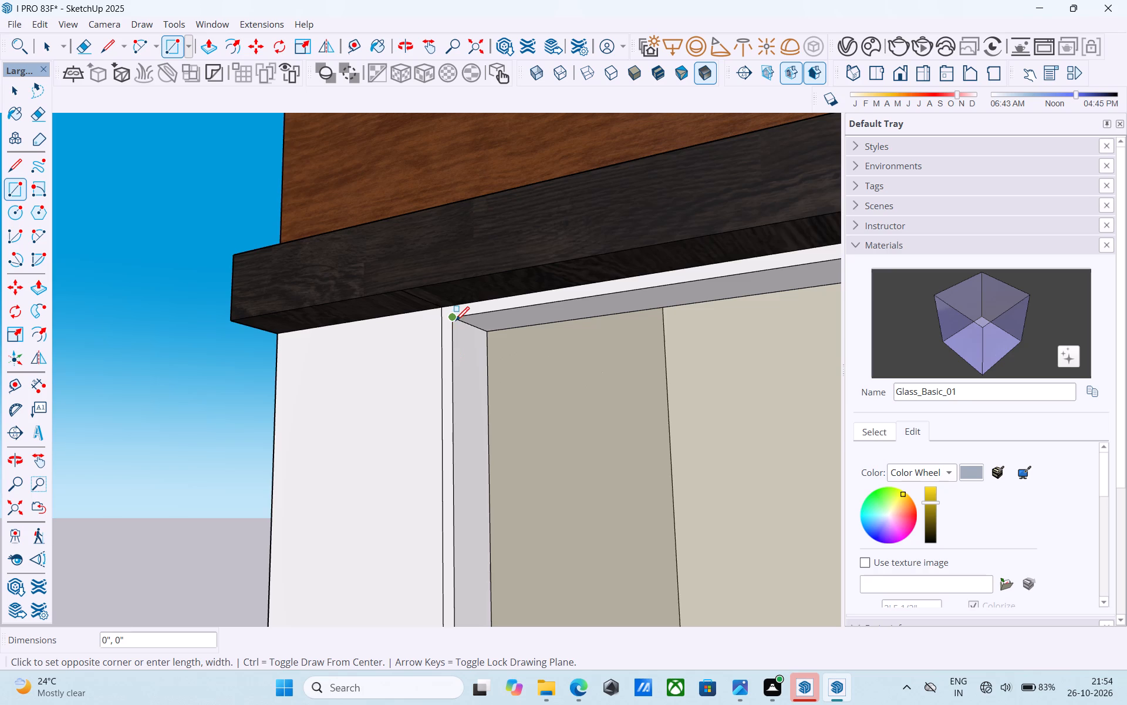
{"action": "scroll", "coordinate": [455, 322], "scroll_direction": "down", "scroll_amount": 8}
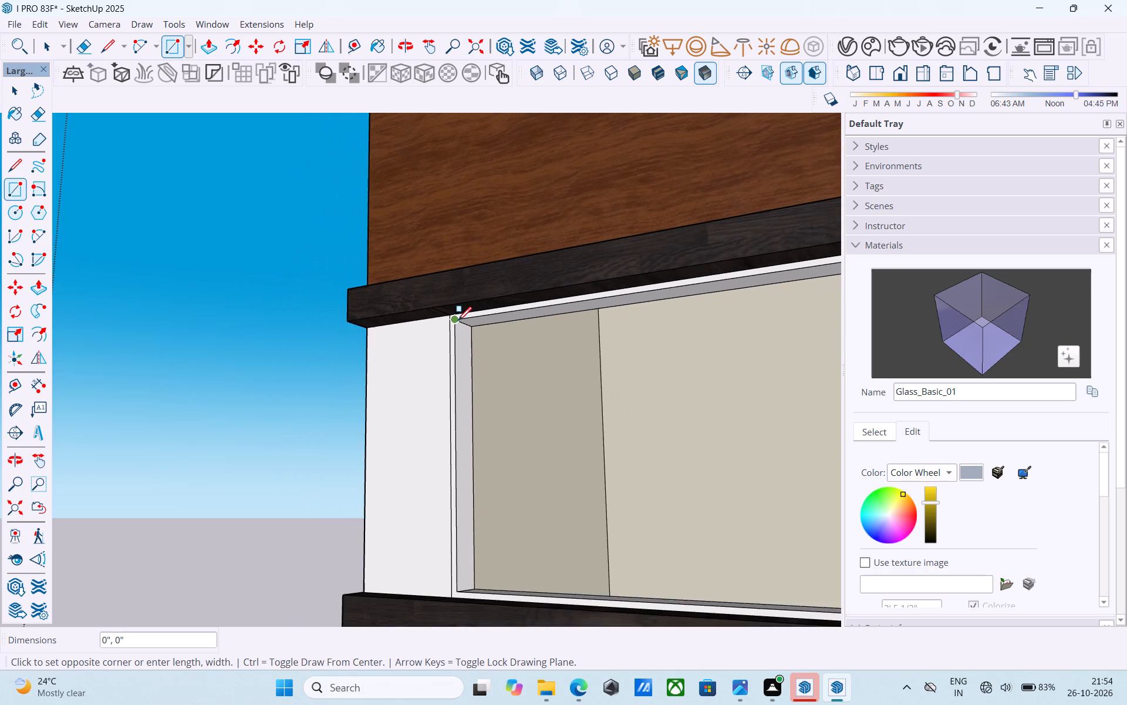
{"action": "scroll", "coordinate": [458, 322], "scroll_direction": "down", "scroll_amount": 10}
{"action": "middle_click_drag", "start_coordinate": [554, 356], "coordinate": [912, 524]}
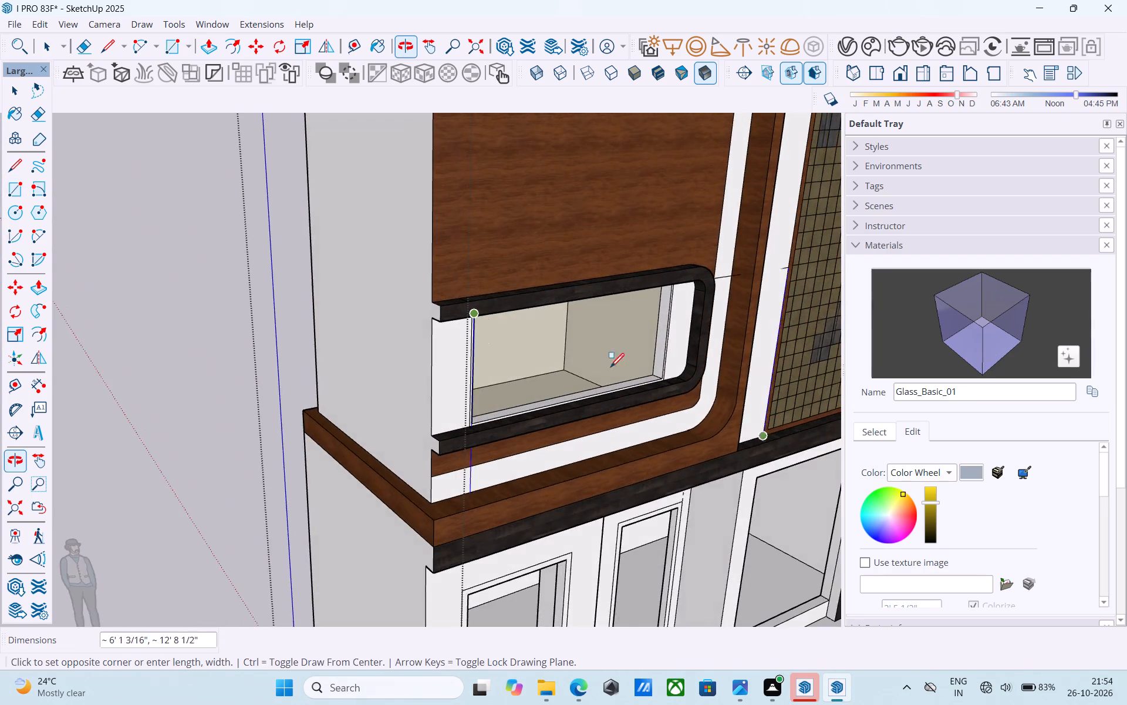
{"action": "scroll", "coordinate": [539, 346], "scroll_direction": "up", "scroll_amount": 5}
{"action": "scroll", "coordinate": [697, 401], "scroll_direction": "up", "scroll_amount": 5}
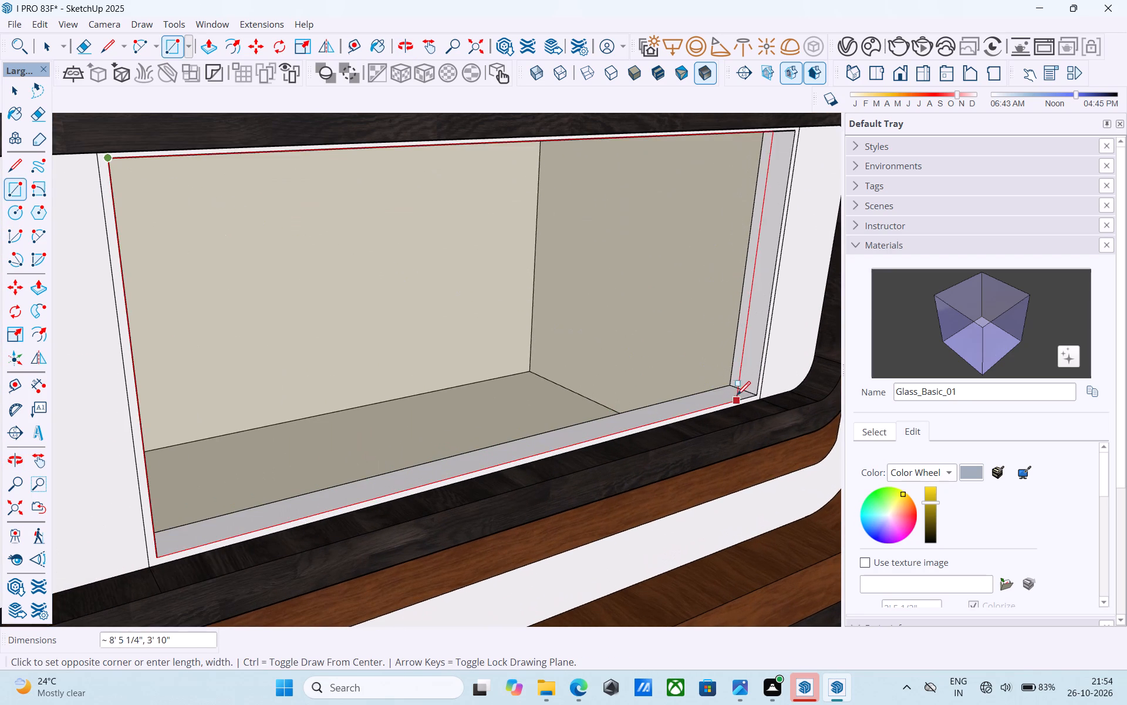
{"action": "left_click", "coordinate": [753, 392]}
Paint the front window pane with the yellow-tinted Glass_Basic_01 material.
{"action": "left_click", "coordinate": [967, 343]}
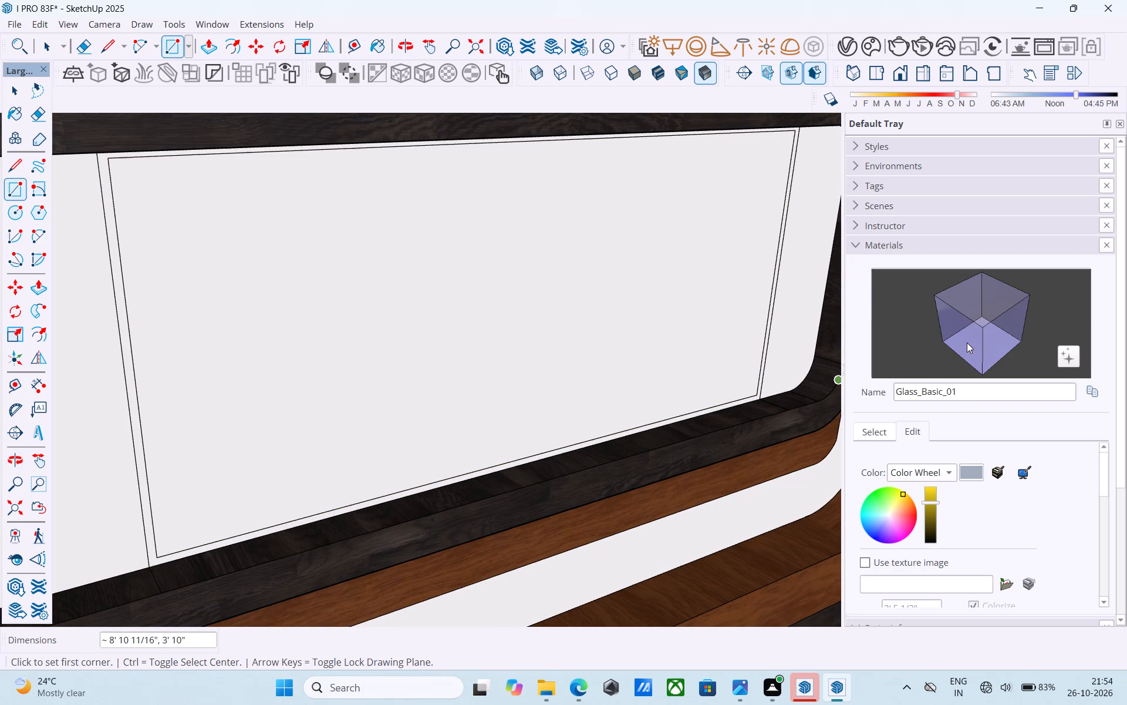
{"action": "left_click", "coordinate": [620, 341]}
Examine the whole facade with the glazed window band from a distance and from several angles.
{"action": "scroll", "coordinate": [598, 347], "scroll_direction": "down", "scroll_amount": 19}
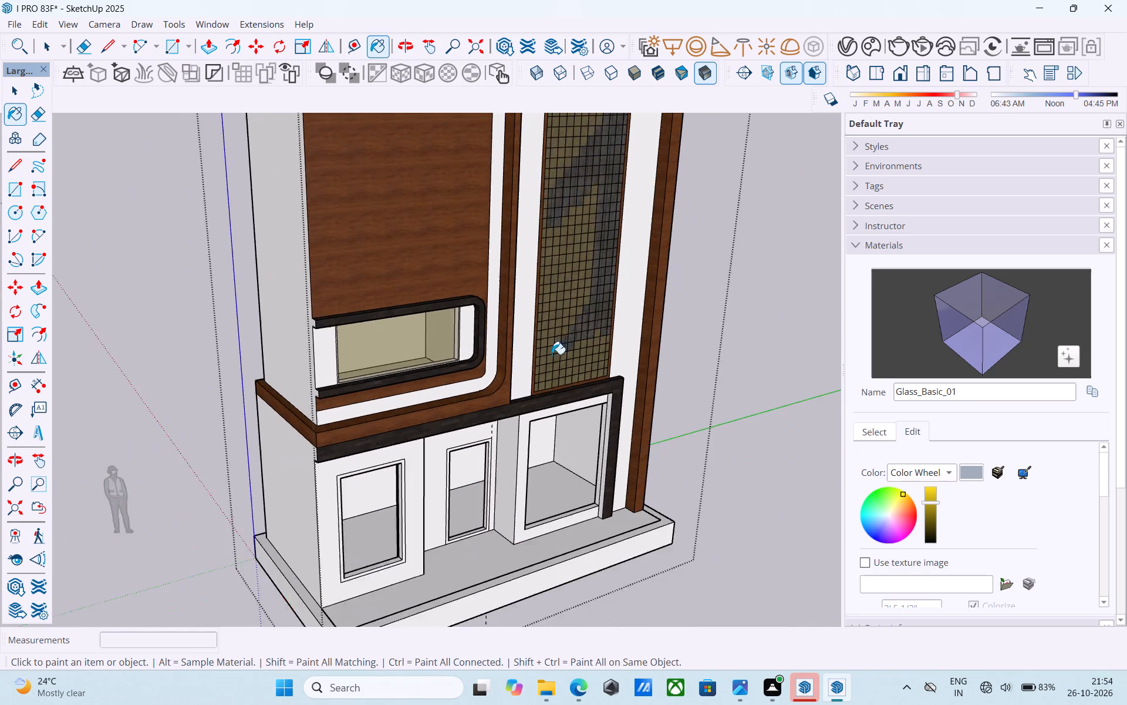
{"action": "scroll", "coordinate": [552, 354], "scroll_direction": "down", "scroll_amount": 2}
{"action": "middle_click_drag", "start_coordinate": [552, 354], "coordinate": [418, 293]}
{"action": "scroll", "coordinate": [545, 350], "scroll_direction": "down", "scroll_amount": 7}
{"action": "middle_click_drag", "start_coordinate": [545, 368], "coordinate": [536, 357]}
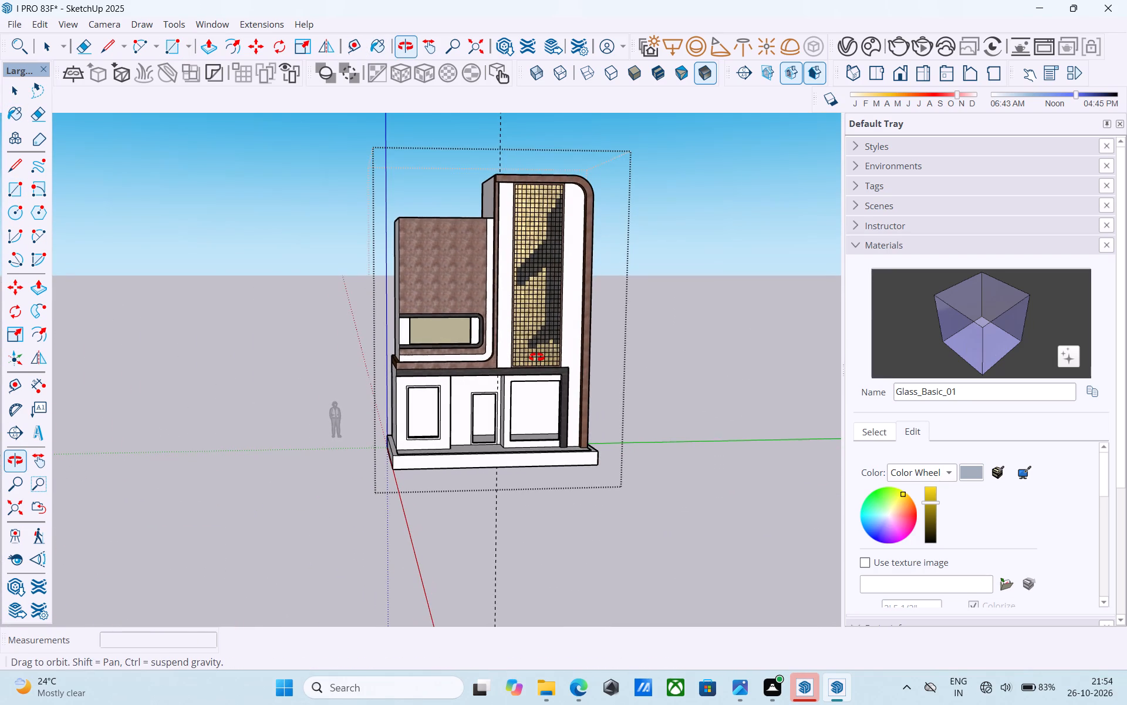
{"action": "middle_click_drag", "start_coordinate": [536, 357], "coordinate": [536, 357]}
{"action": "middle_click_drag", "start_coordinate": [536, 357], "coordinate": [456, 355]}
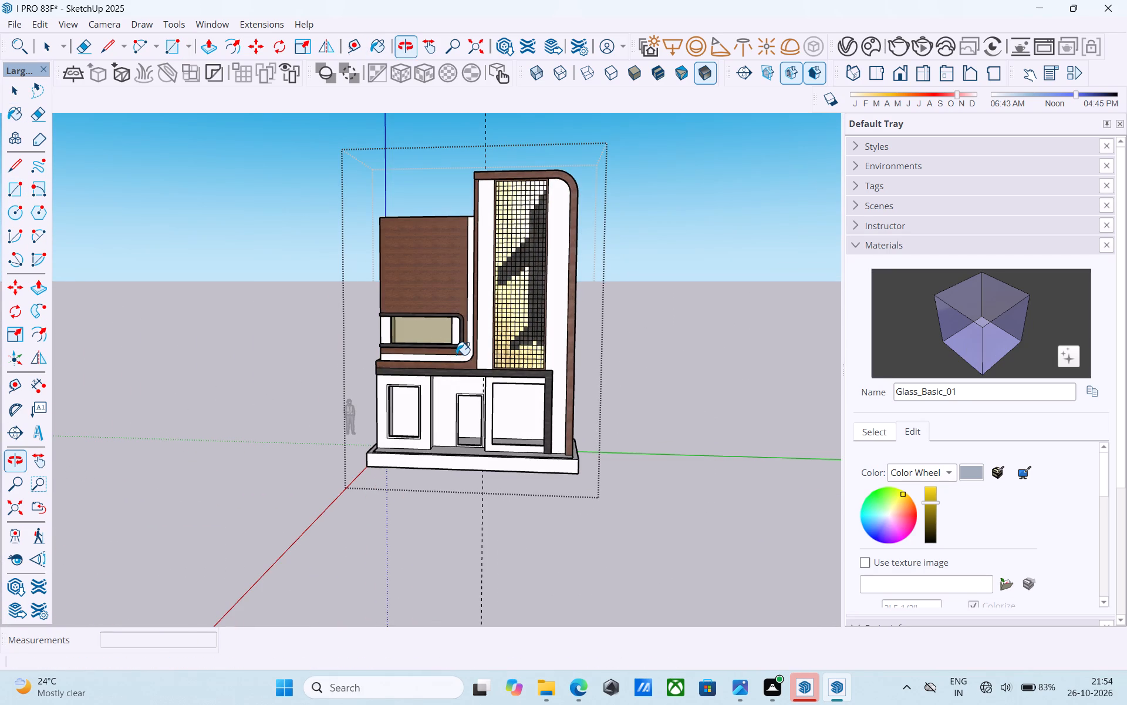
Draw a 4' 6" by 7' 6" pane rectangle across the back edge of the narrow ground-floor window opening beside the door.
{"action": "middle_click_drag", "start_coordinate": [455, 354], "coordinate": [450, 340]}
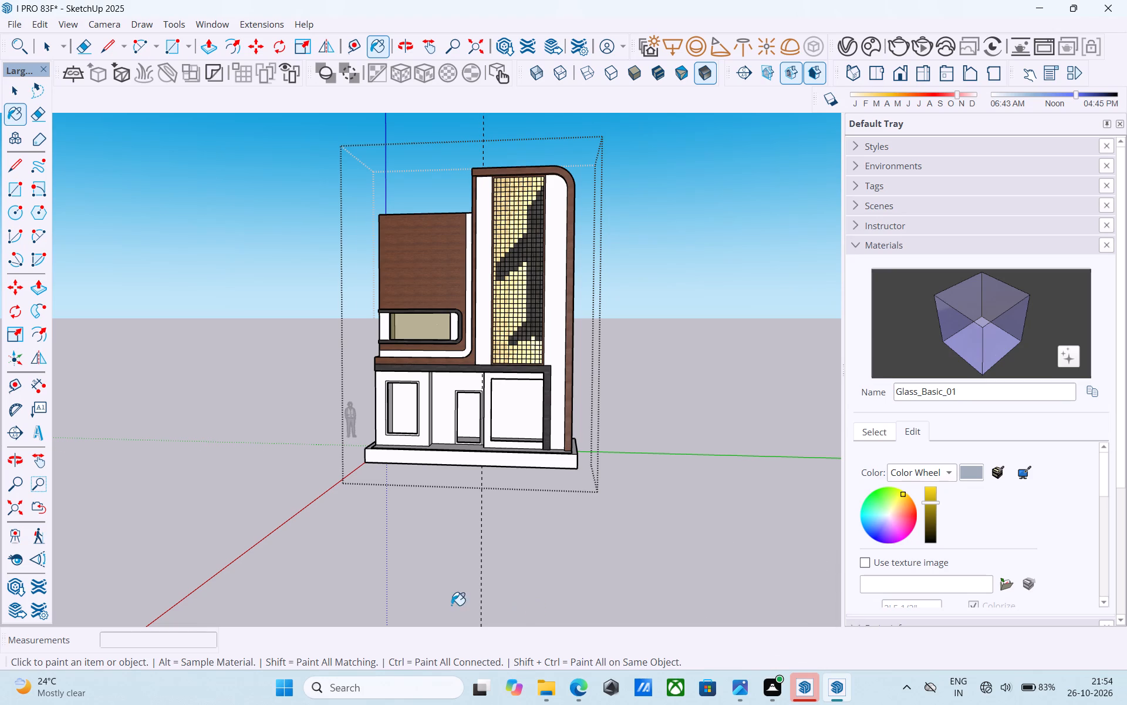
{"action": "scroll", "coordinate": [451, 603], "scroll_direction": "down", "scroll_amount": 2}
{"action": "middle_click_drag", "start_coordinate": [448, 592], "coordinate": [428, 533]}
{"action": "scroll", "coordinate": [406, 452], "scroll_direction": "up", "scroll_amount": 3}
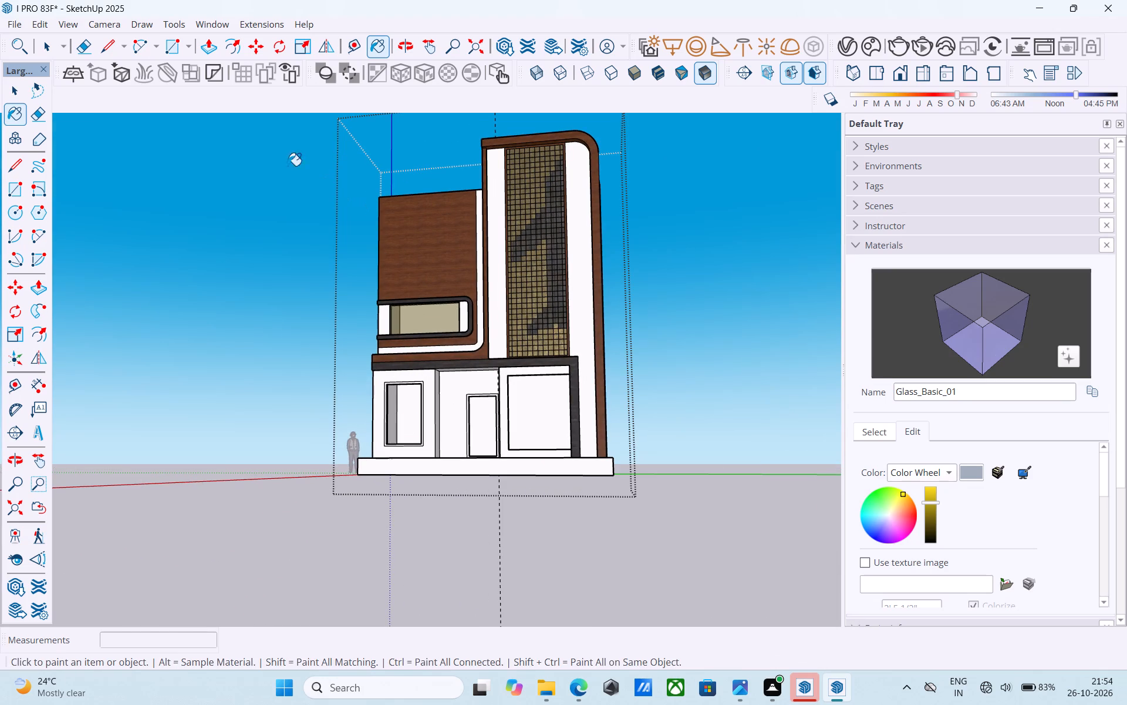
{"action": "left_click", "coordinate": [168, 56]}
{"action": "middle_click_drag", "start_coordinate": [435, 449], "coordinate": [384, 369]}
{"action": "scroll", "coordinate": [374, 360], "scroll_direction": "up", "scroll_amount": 5}
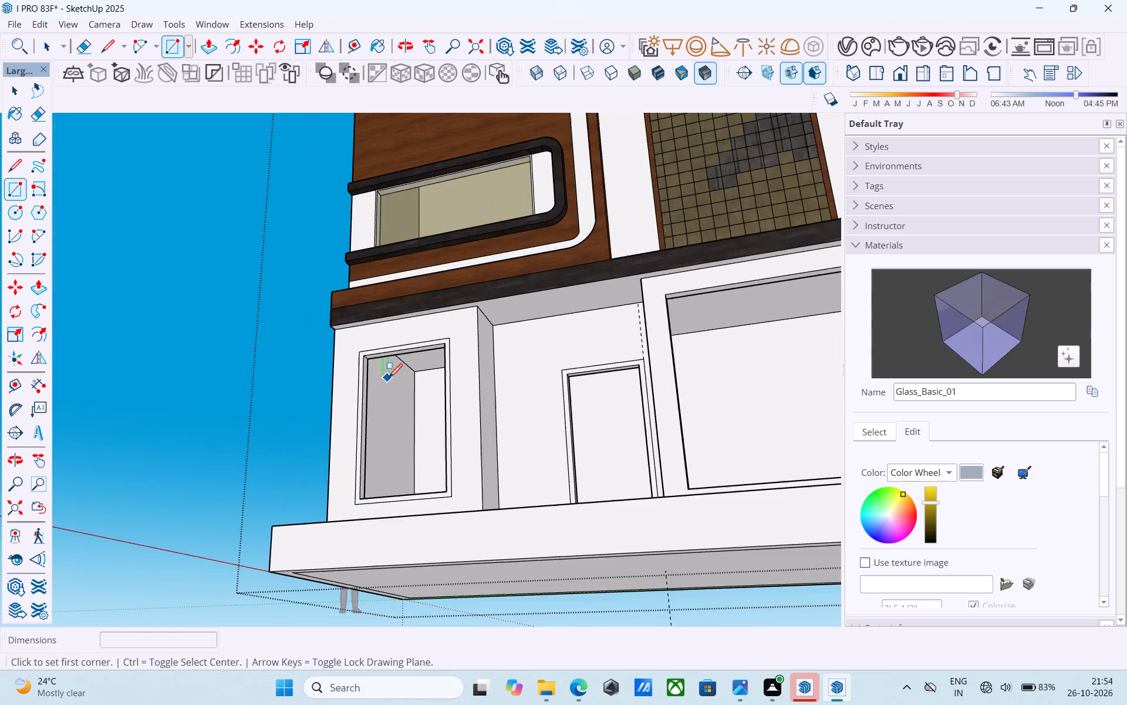
{"action": "scroll", "coordinate": [389, 379], "scroll_direction": "up", "scroll_amount": 14}
{"action": "left_click", "coordinate": [339, 330]}
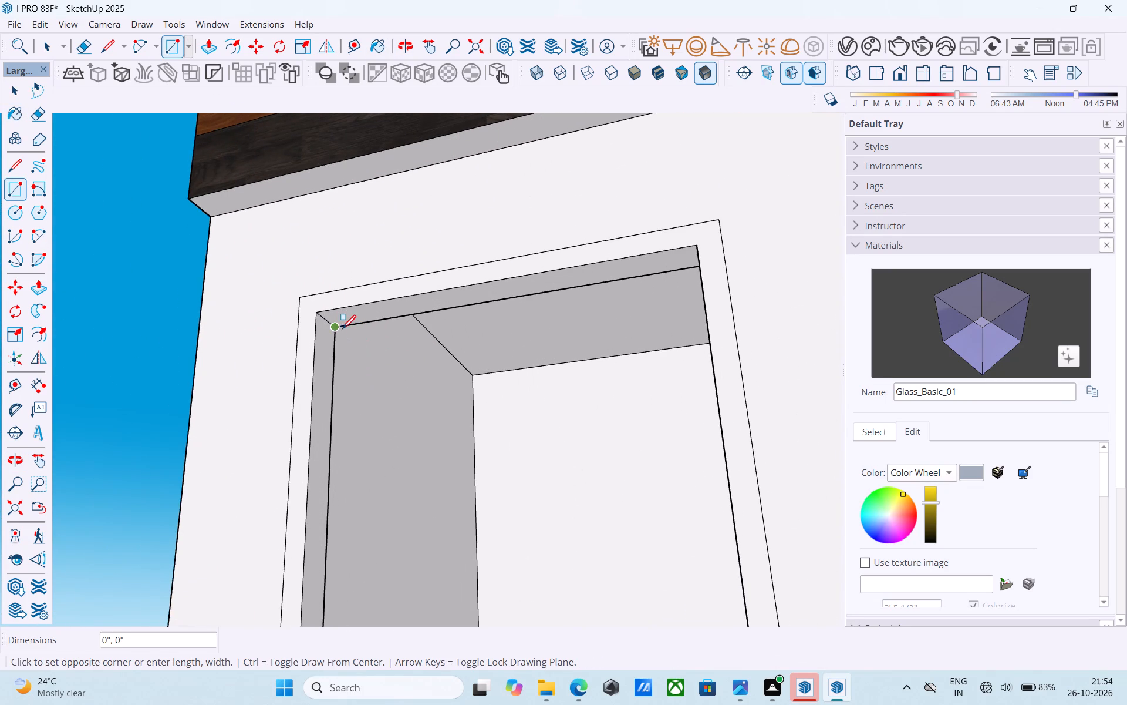
{"action": "scroll", "coordinate": [342, 330], "scroll_direction": "down", "scroll_amount": 16}
{"action": "middle_click_drag", "start_coordinate": [375, 364], "coordinate": [511, 497]}
{"action": "scroll", "coordinate": [424, 397], "scroll_direction": "down", "scroll_amount": 5}
{"action": "middle_click_drag", "start_coordinate": [440, 424], "coordinate": [450, 439]}
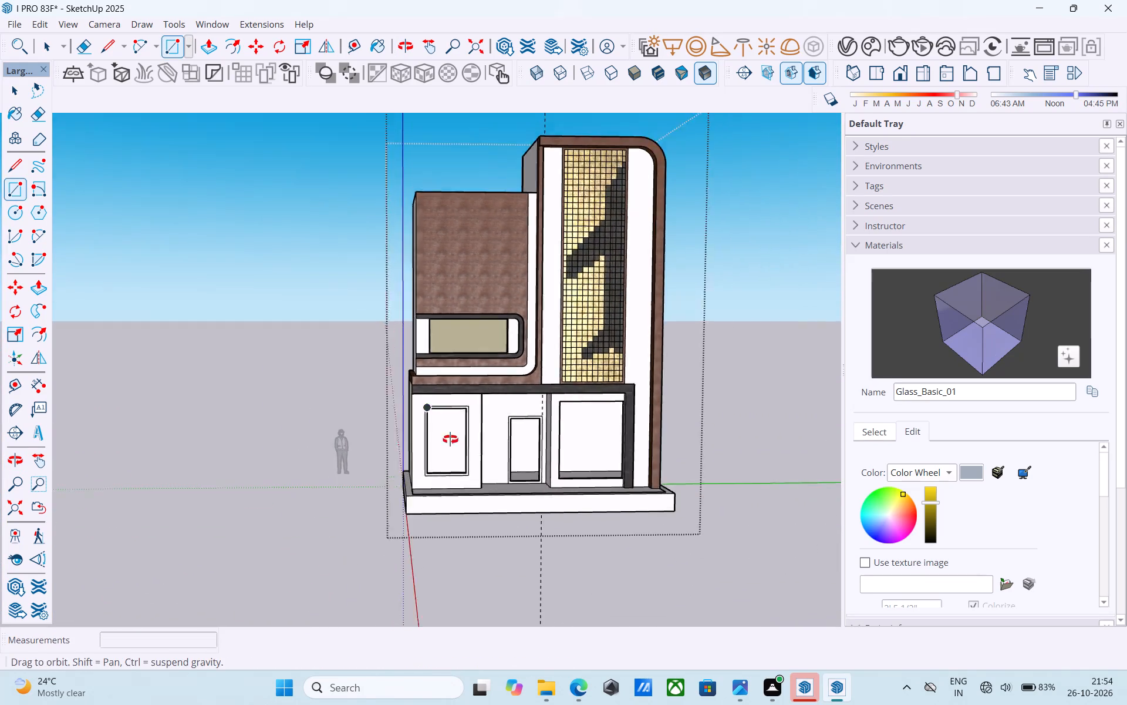
{"action": "middle_click_drag", "start_coordinate": [450, 439], "coordinate": [585, 582]}
{"action": "scroll", "coordinate": [551, 527], "scroll_direction": "up", "scroll_amount": 19}
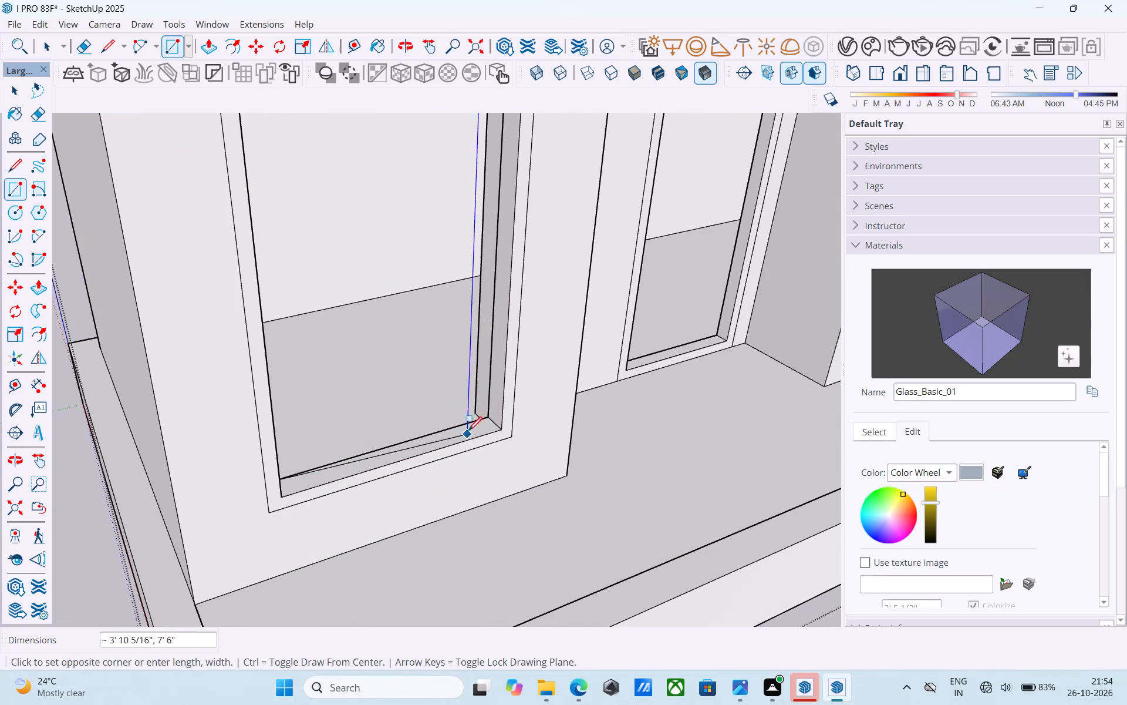
{"action": "left_click", "coordinate": [482, 419]}
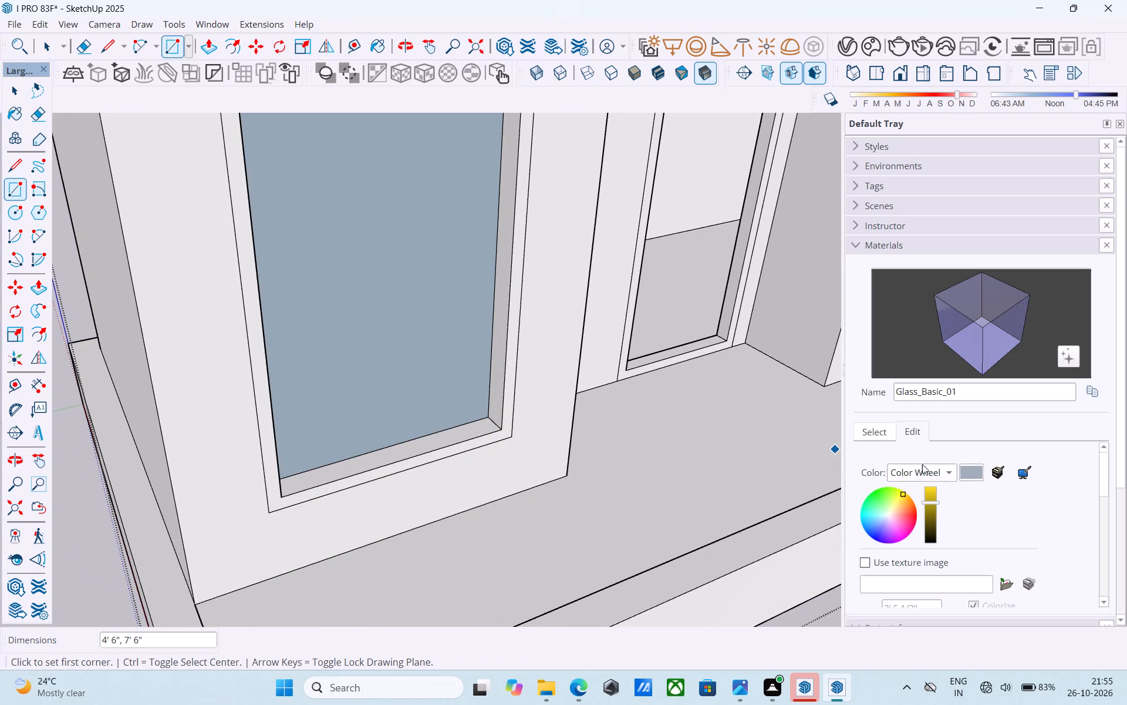
Paint the narrow ground-floor window's back pane with the yellow-tinted Glass_Basic_01 material.
{"action": "left_click", "coordinate": [958, 337]}
{"action": "left_click", "coordinate": [441, 336]}
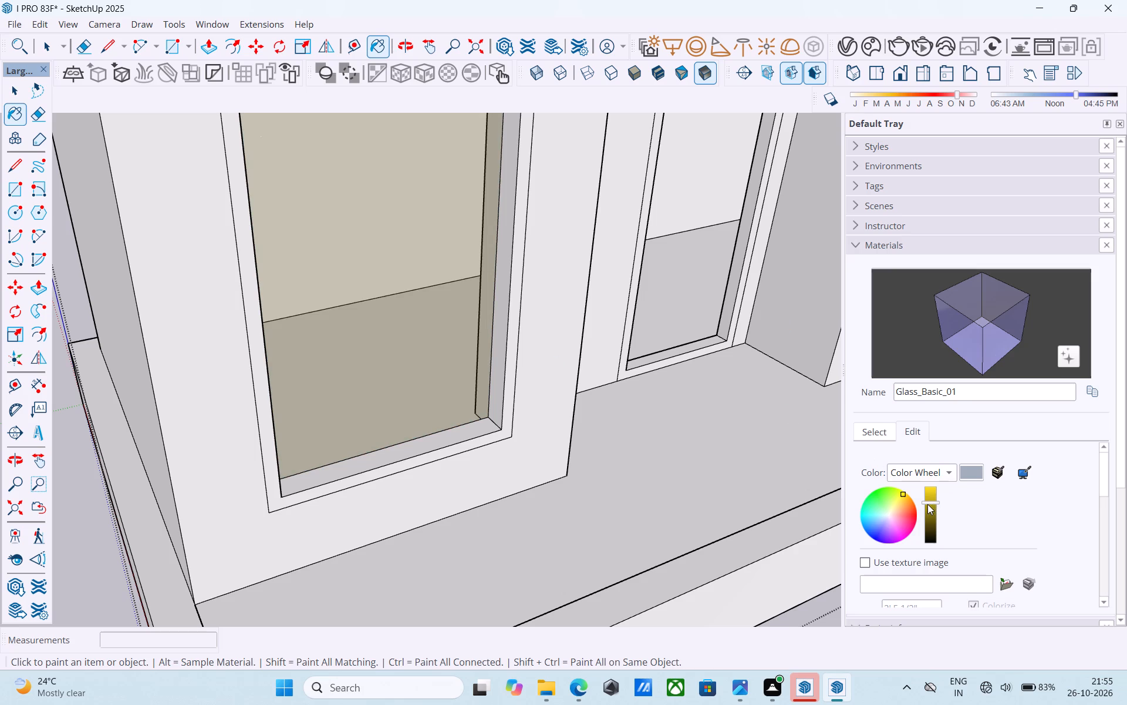
Raise the yellow tint of the Glass_Basic_01 material to full brightness.
{"action": "left_click_drag", "start_coordinate": [927, 504], "coordinate": [947, 465]}
Examine the brighter glass tint on the ground-floor window and the window band above from farther away.
{"action": "scroll", "coordinate": [745, 506], "scroll_direction": "down", "scroll_amount": 6}
{"action": "middle_click_drag", "start_coordinate": [745, 506], "coordinate": [699, 485]}
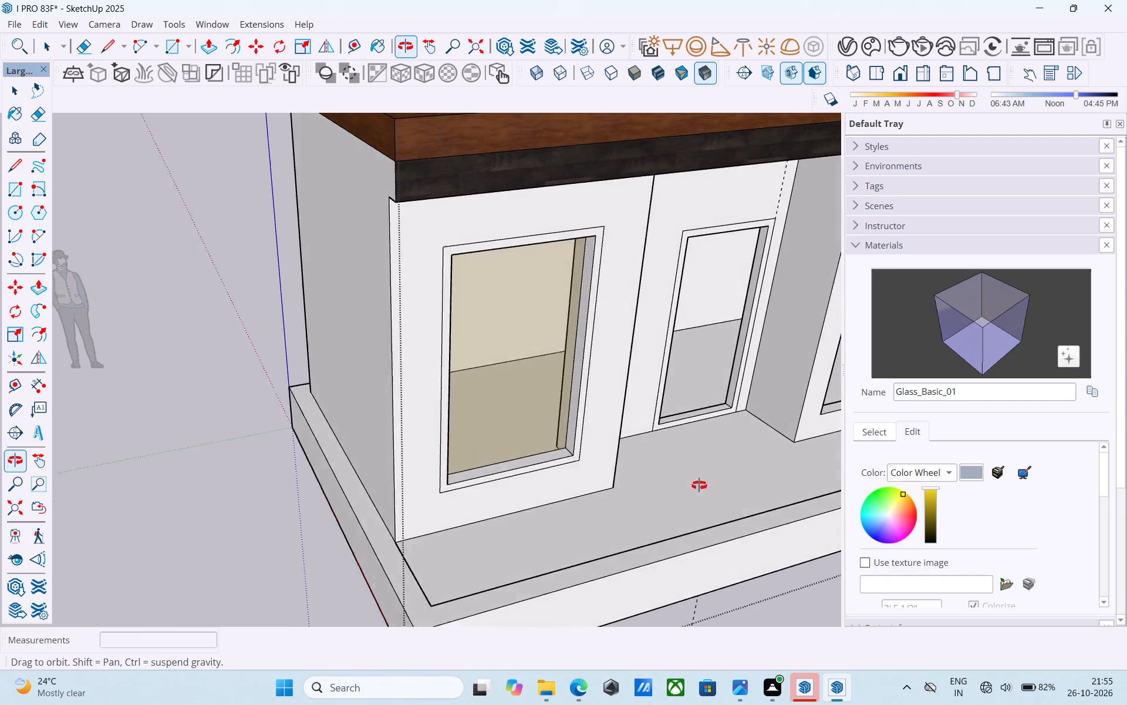
{"action": "middle_click_drag", "start_coordinate": [699, 485], "coordinate": [655, 478]}
{"action": "scroll", "coordinate": [756, 513], "scroll_direction": "down", "scroll_amount": 5}
{"action": "middle_click_drag", "start_coordinate": [756, 513], "coordinate": [705, 482]}
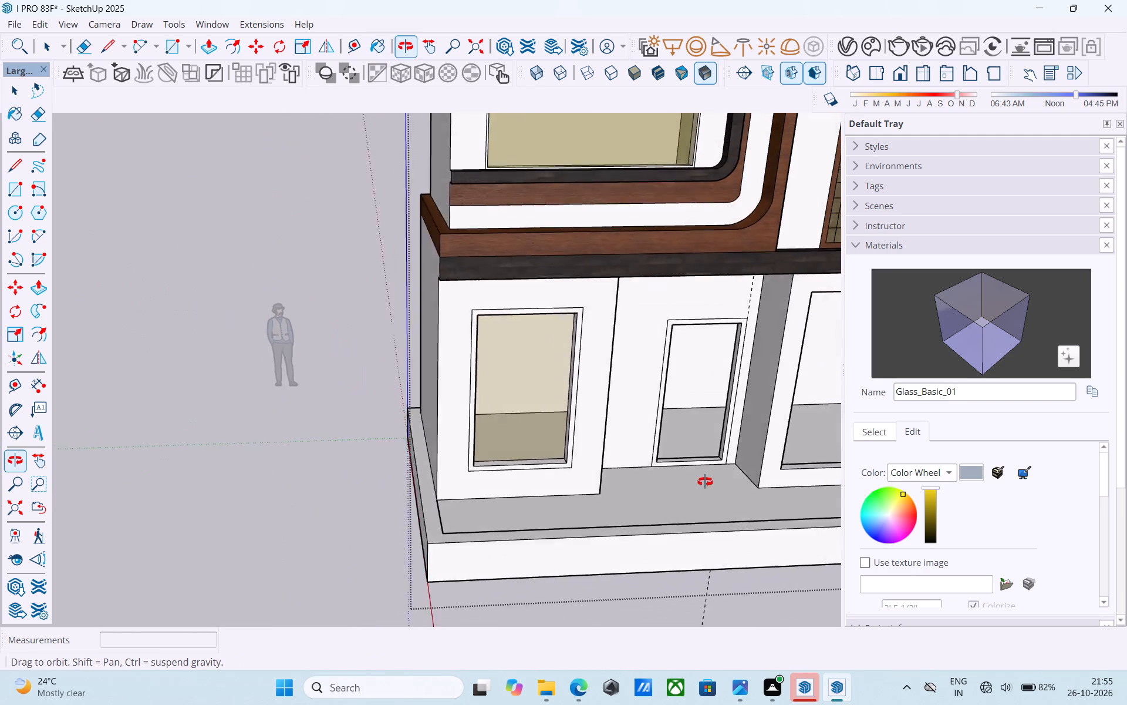
{"action": "middle_click_drag", "start_coordinate": [705, 482], "coordinate": [668, 473]}
{"action": "scroll", "coordinate": [659, 498], "scroll_direction": "down", "scroll_amount": 3}
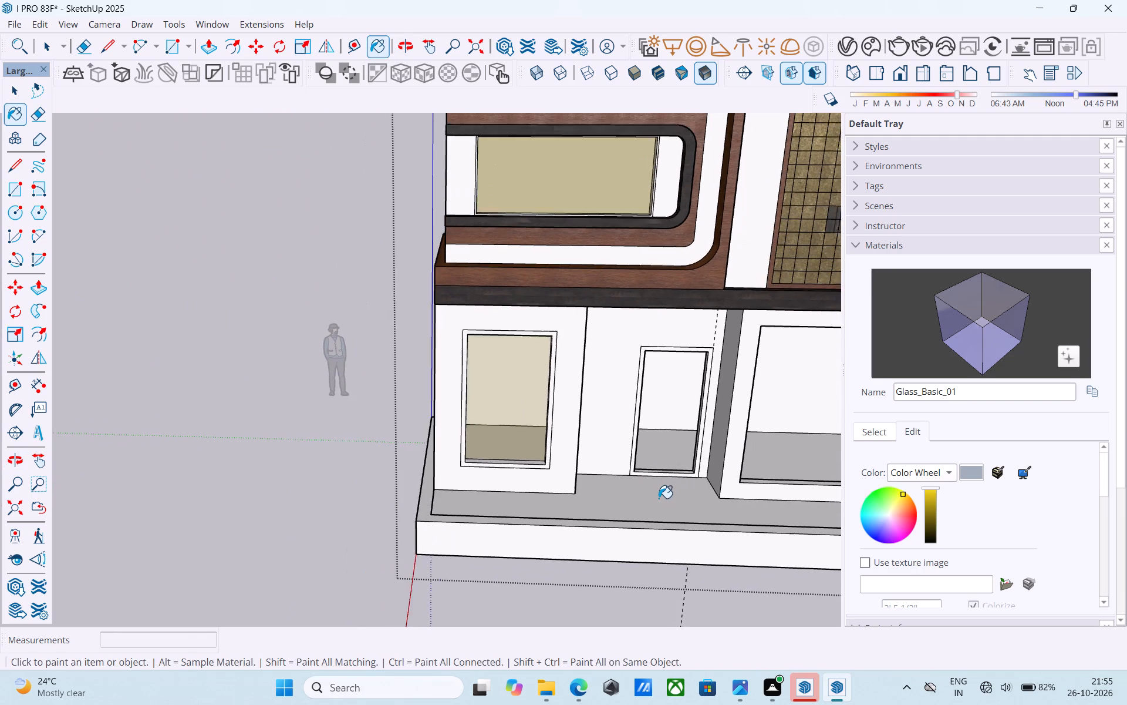
{"action": "scroll", "coordinate": [659, 498], "scroll_direction": "down", "scroll_amount": 4}
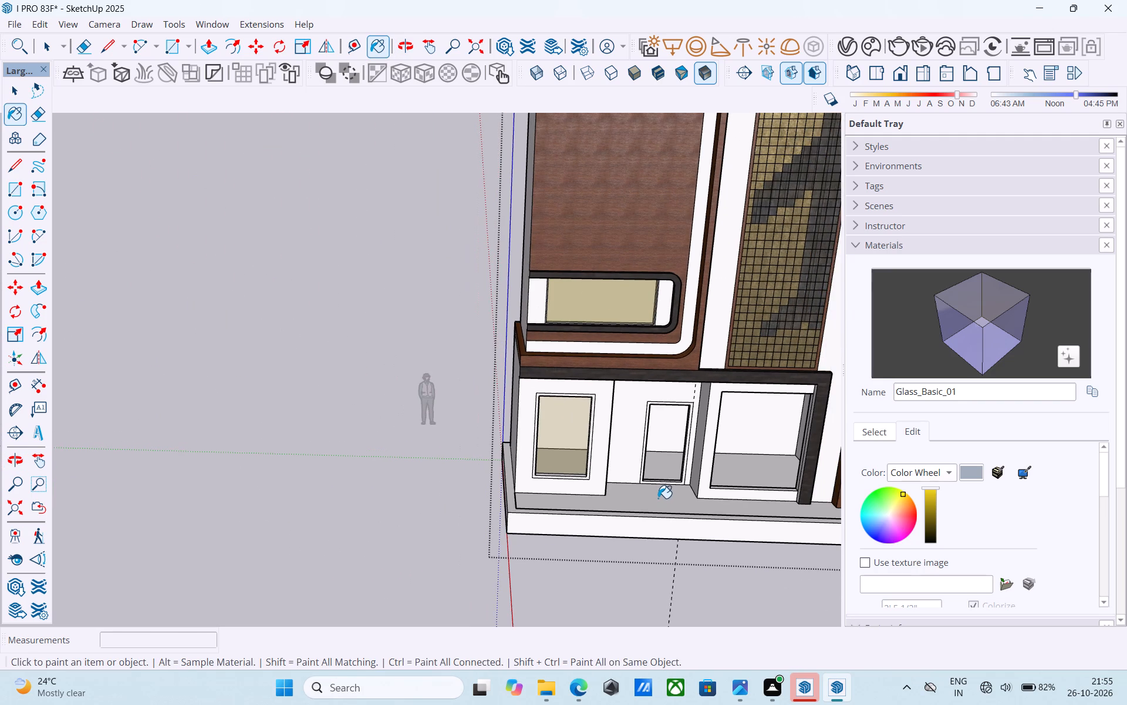
Draw a second pane rectangle across the front edge of the narrow ground-floor window, between the frame's inner corners.
{"action": "middle_click_drag", "start_coordinate": [691, 533], "coordinate": [562, 459]}
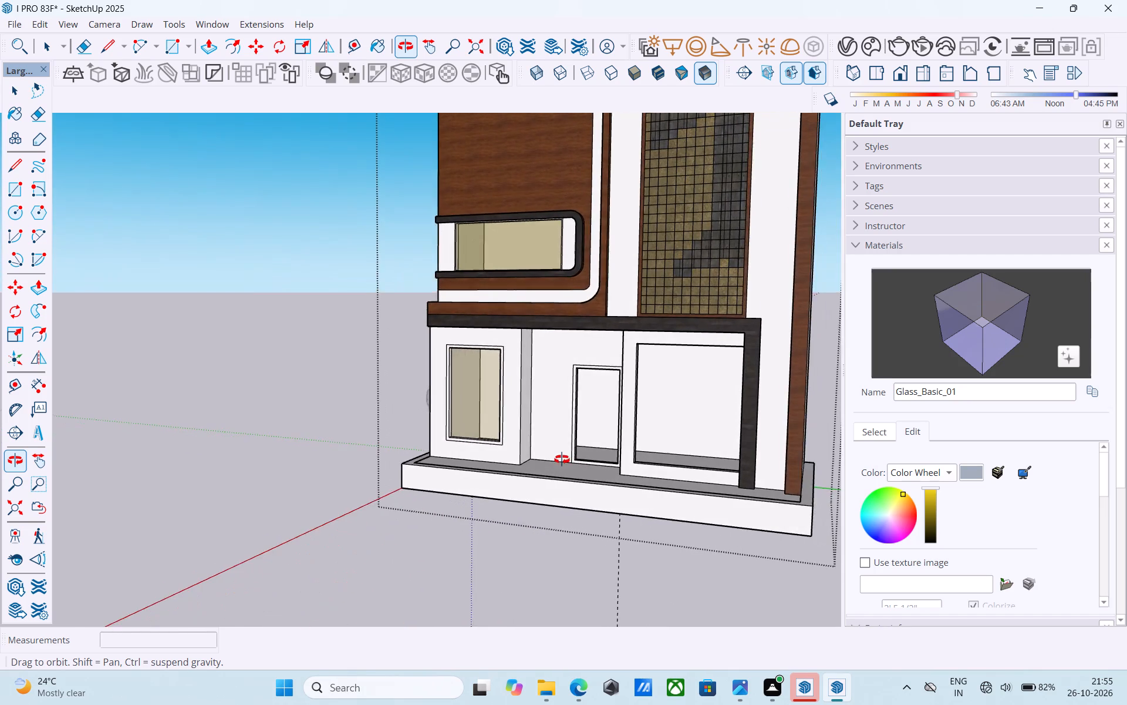
{"action": "middle_click_drag", "start_coordinate": [562, 459], "coordinate": [555, 419]}
{"action": "middle_click_drag", "start_coordinate": [555, 417], "coordinate": [549, 401]}
{"action": "scroll", "coordinate": [419, 335], "scroll_direction": "up", "scroll_amount": 1}
{"action": "scroll", "coordinate": [457, 303], "scroll_direction": "up", "scroll_amount": 2}
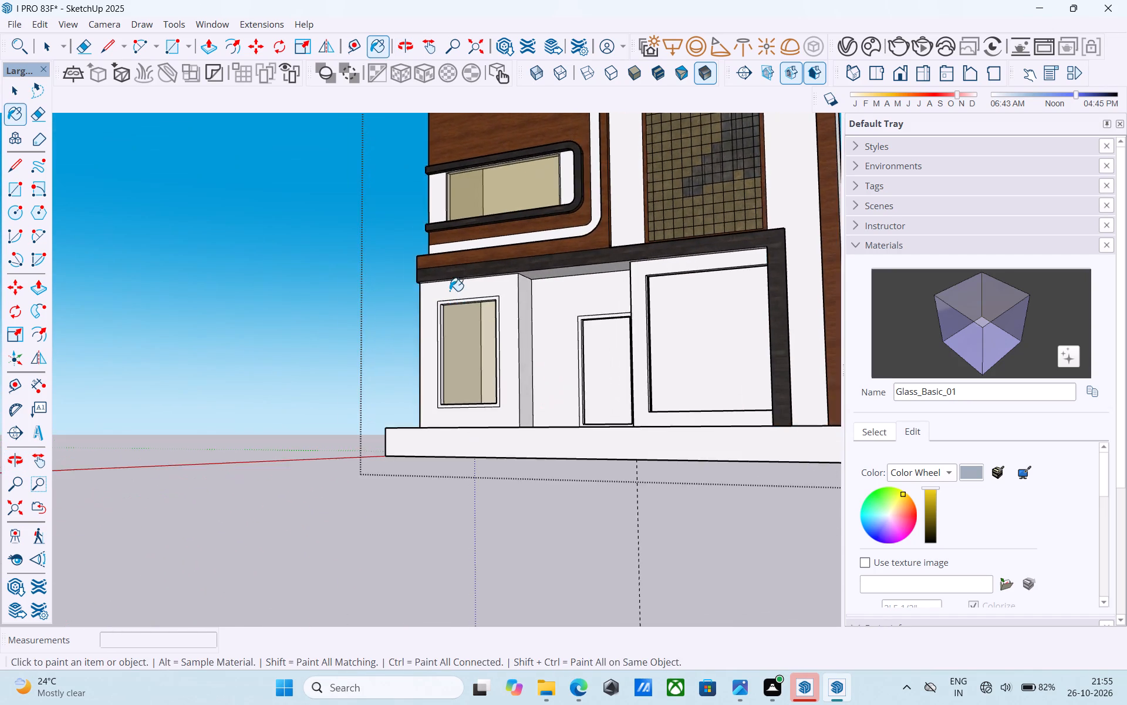
{"action": "scroll", "coordinate": [450, 291], "scroll_direction": "up", "scroll_amount": 5}
{"action": "middle_click_drag", "start_coordinate": [448, 290], "coordinate": [444, 277]}
{"action": "key", "text": "r"}
{"action": "scroll", "coordinate": [443, 311], "scroll_direction": "up", "scroll_amount": 7}
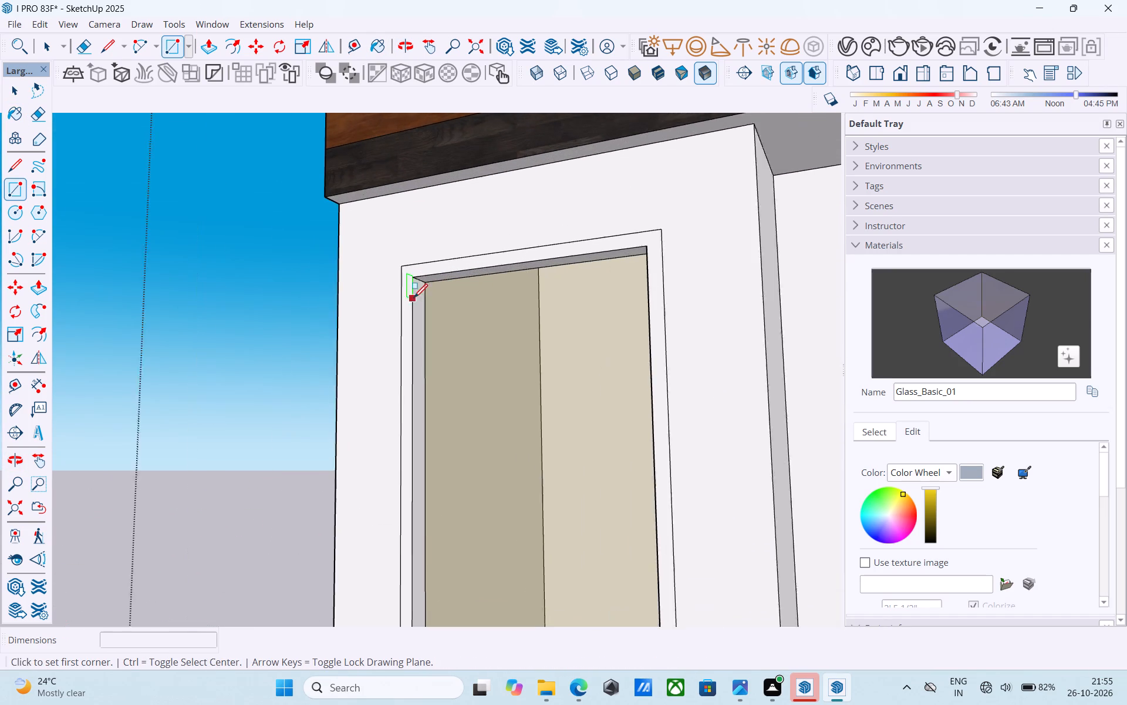
{"action": "left_click", "coordinate": [409, 274]}
{"action": "scroll", "coordinate": [411, 271], "scroll_direction": "down", "scroll_amount": 5}
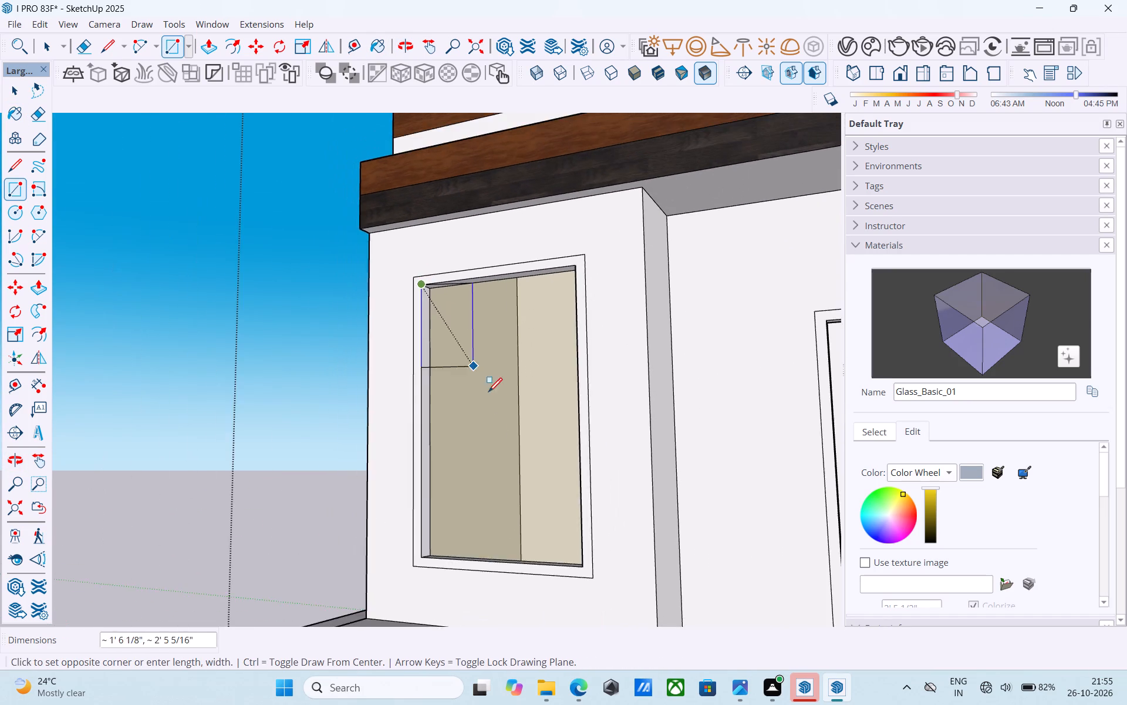
{"action": "middle_click_drag", "start_coordinate": [521, 487], "coordinate": [493, 389]}
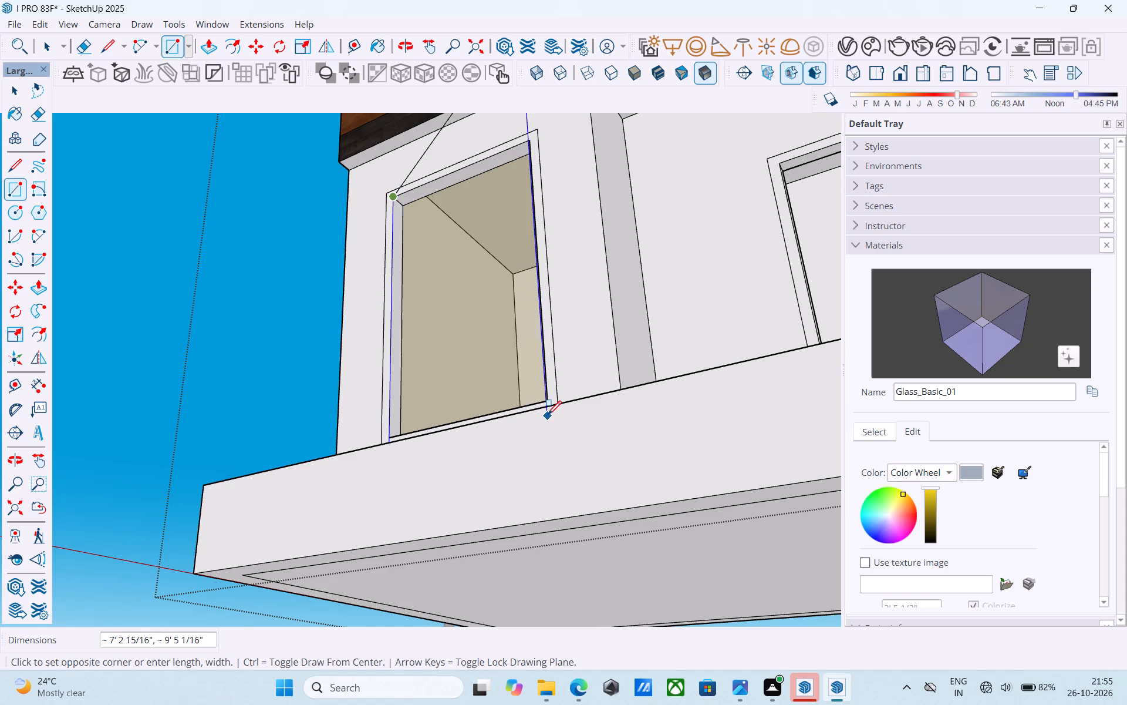
{"action": "middle_click_drag", "start_coordinate": [550, 402], "coordinate": [556, 466]}
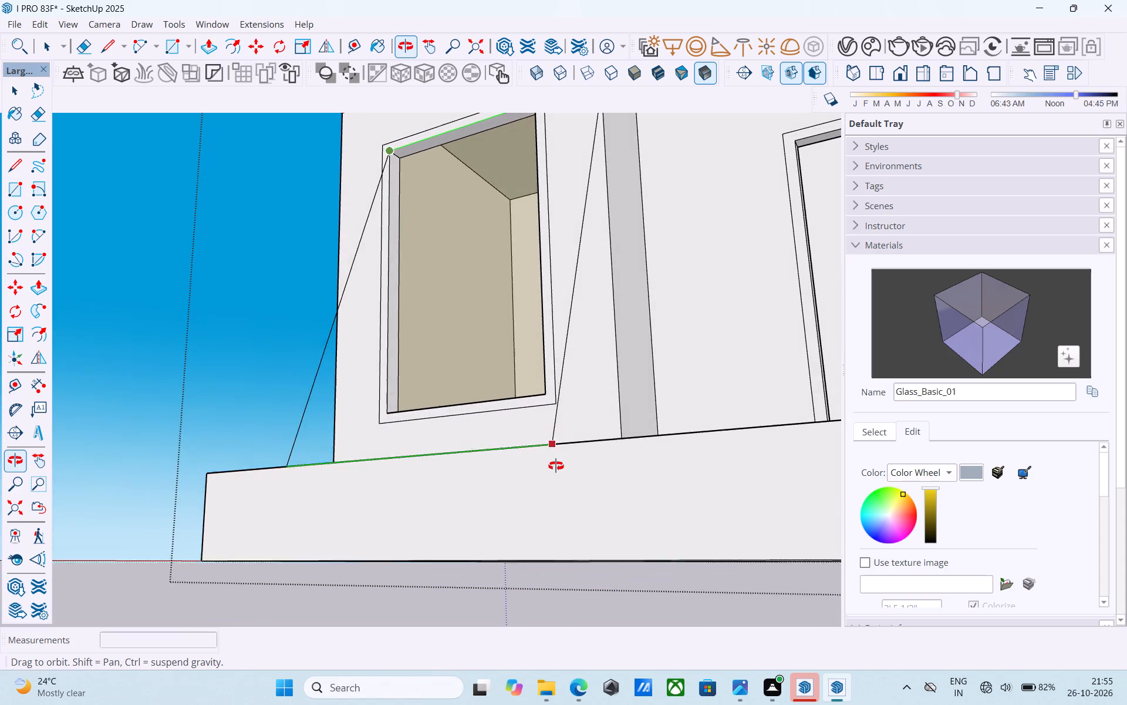
{"action": "middle_click_drag", "start_coordinate": [556, 466], "coordinate": [736, 352]}
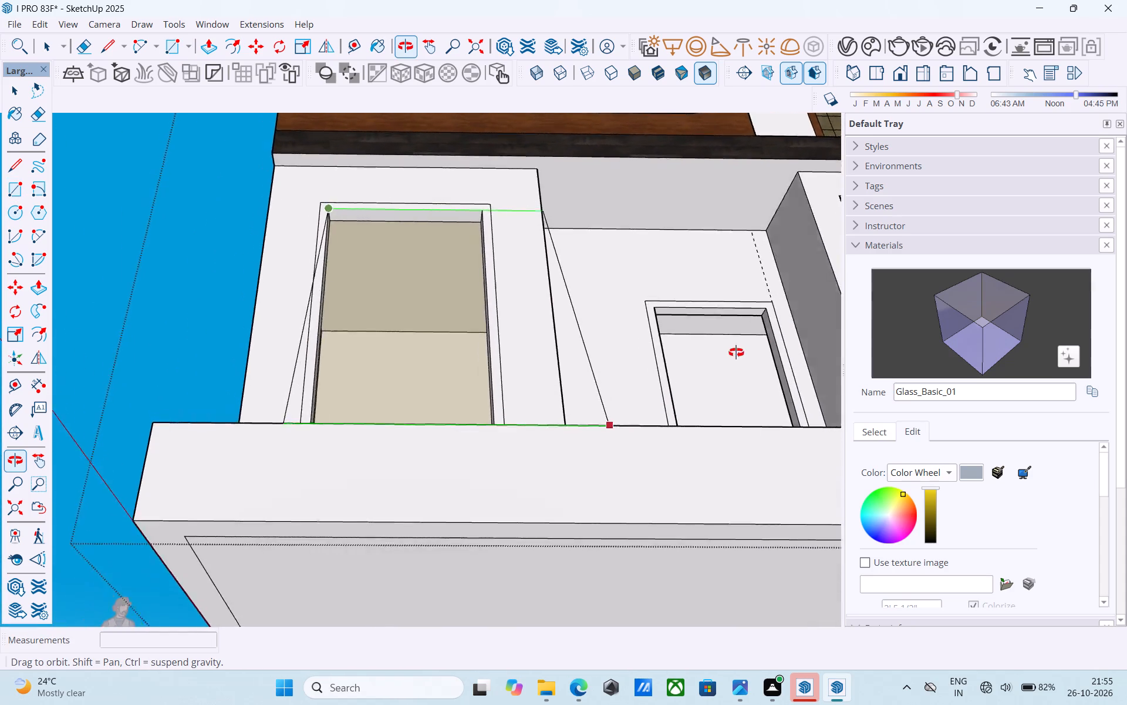
{"action": "middle_click_drag", "start_coordinate": [736, 352], "coordinate": [515, 533]}
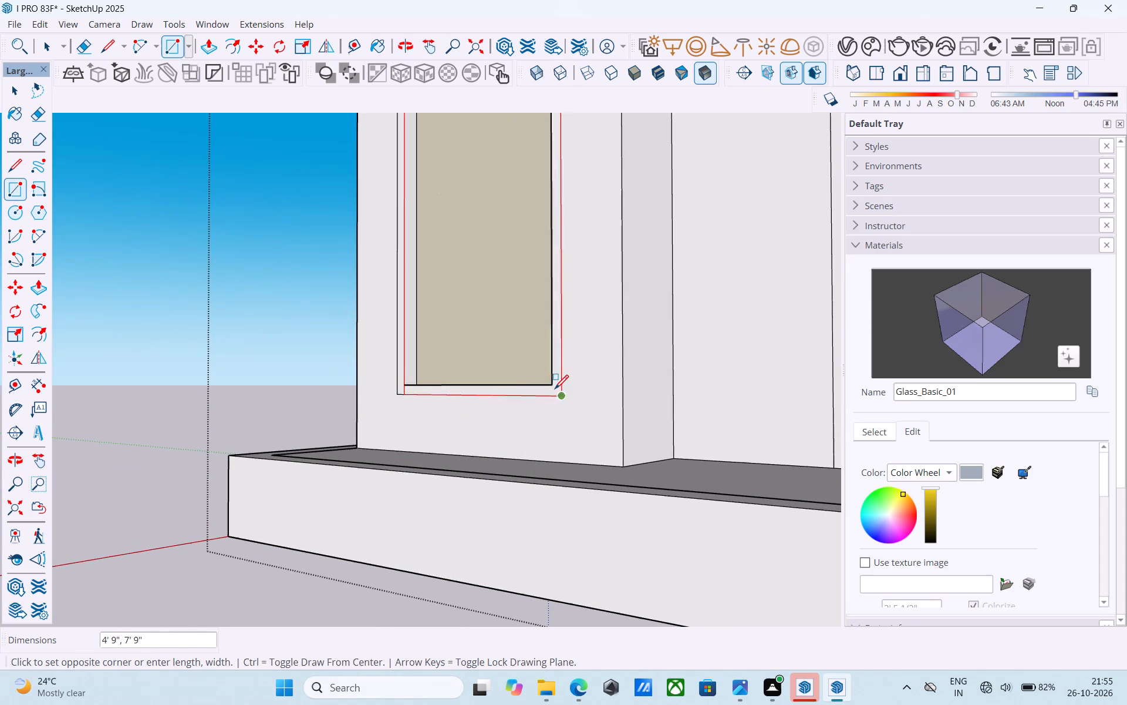
{"action": "left_click", "coordinate": [554, 387]}
Paint the narrow ground-floor window's front pane with the yellow-tinted Glass_Basic_01 material.
{"action": "left_click", "coordinate": [954, 351]}
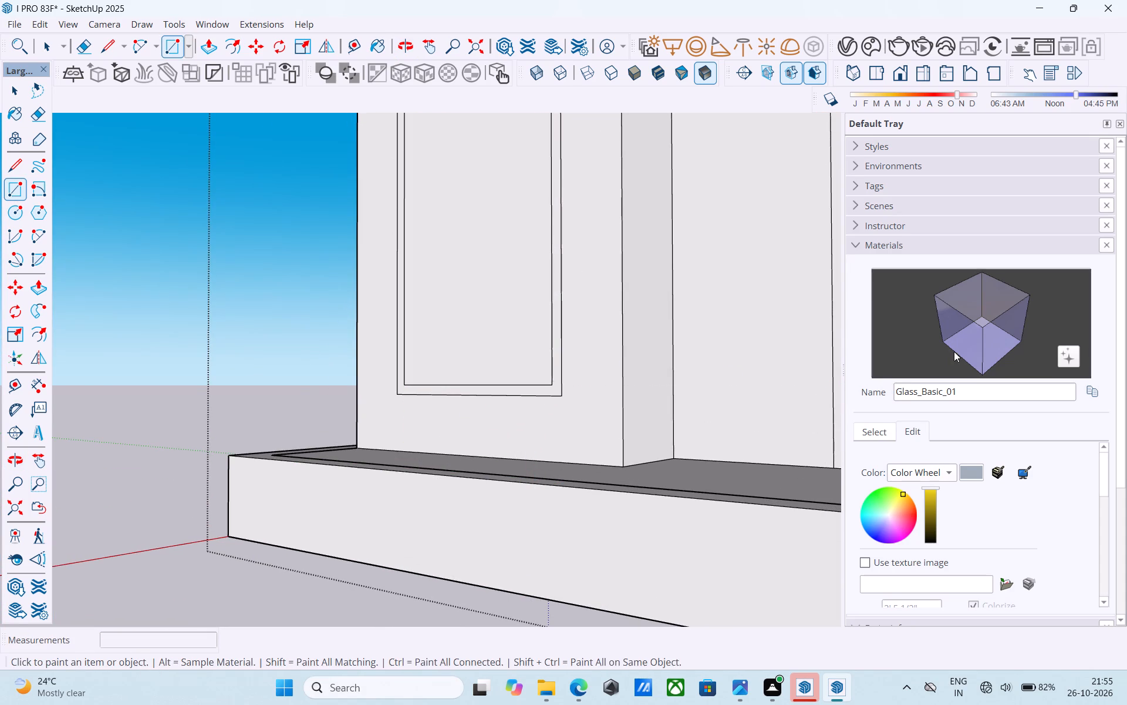
{"action": "left_click", "coordinate": [447, 295]}
Examine the double-glazed ground-floor window and the remaining openings from several angles.
{"action": "middle_click_drag", "start_coordinate": [303, 333], "coordinate": [480, 311]}
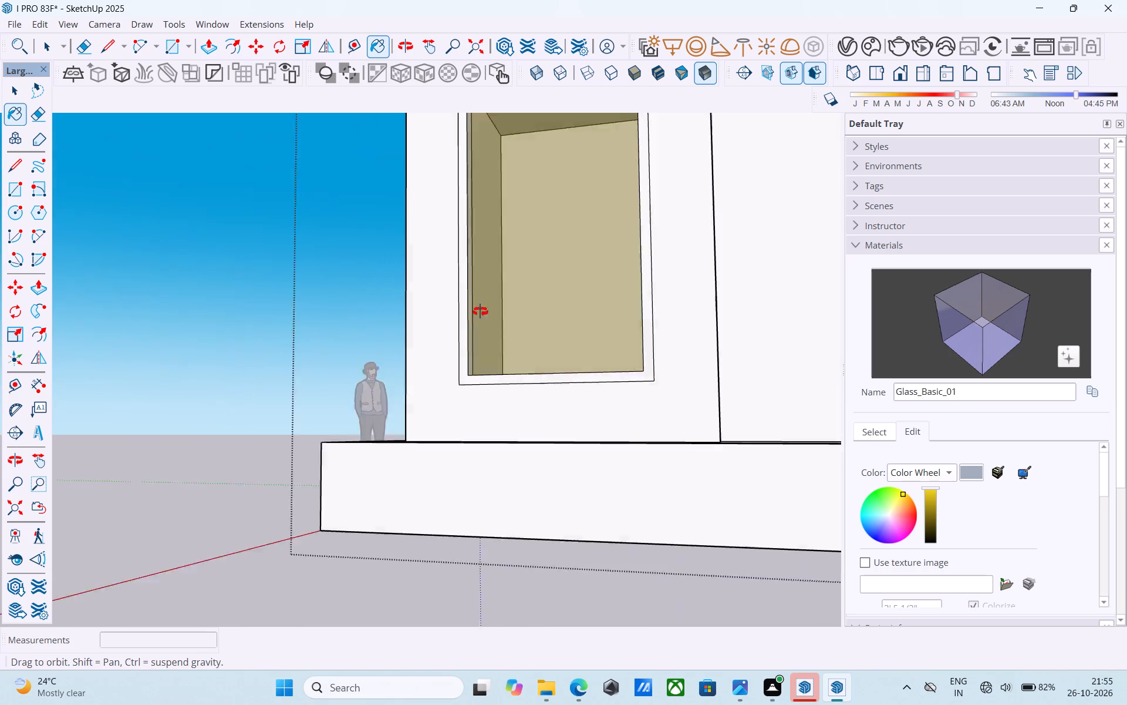
{"action": "middle_click_drag", "start_coordinate": [480, 311], "coordinate": [376, 335]}
{"action": "scroll", "coordinate": [332, 325], "scroll_direction": "down", "scroll_amount": 11}
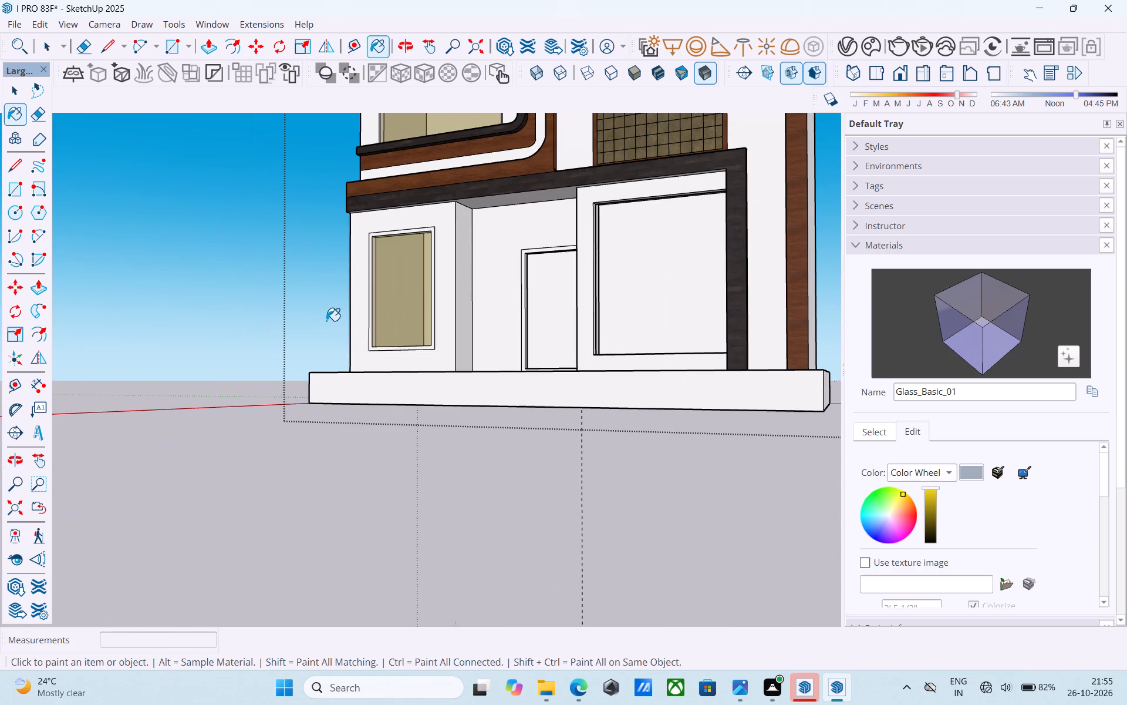
{"action": "scroll", "coordinate": [326, 320], "scroll_direction": "down", "scroll_amount": 3}
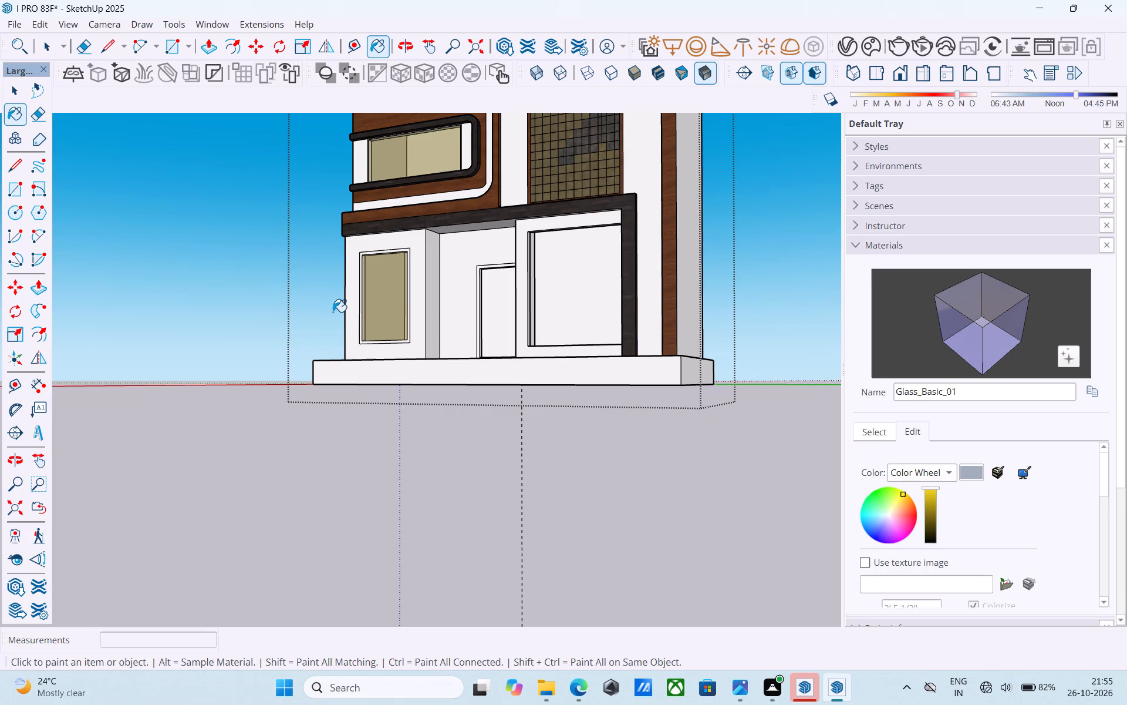
{"action": "scroll", "coordinate": [333, 310], "scroll_direction": "down", "scroll_amount": 5}
{"action": "middle_click_drag", "start_coordinate": [333, 310], "coordinate": [659, 332]}
{"action": "middle_click_drag", "start_coordinate": [706, 334], "coordinate": [248, 274]}
Draw a 9' by 7' 6" pane rectangle across the back edge of the large ground-floor window opening.
{"action": "scroll", "coordinate": [330, 176], "scroll_direction": "up", "scroll_amount": 2}
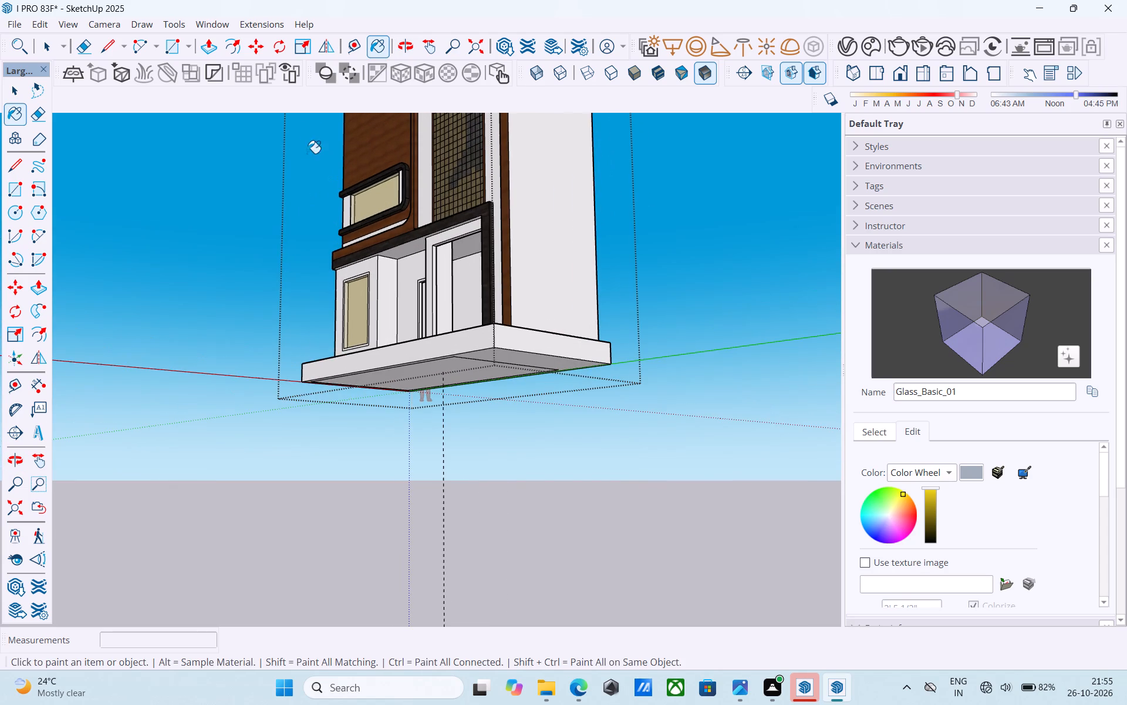
{"action": "scroll", "coordinate": [188, 78], "scroll_direction": "up", "scroll_amount": 3}
{"action": "left_click", "coordinate": [173, 51]}
{"action": "scroll", "coordinate": [468, 254], "scroll_direction": "up", "scroll_amount": 7}
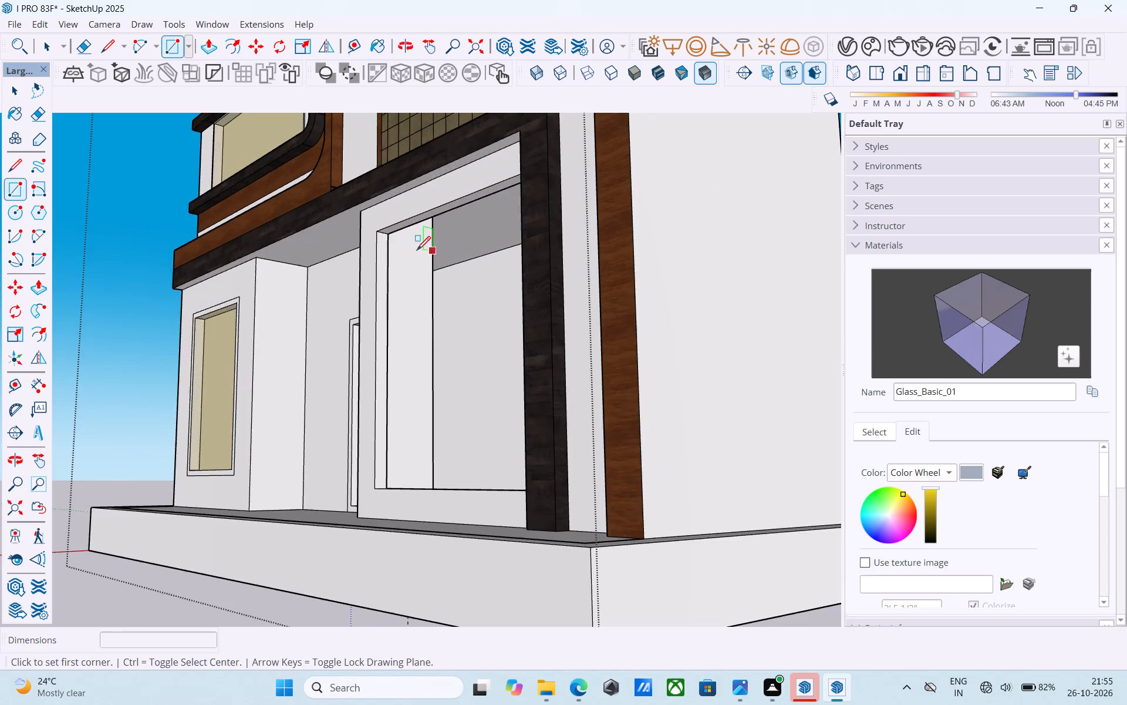
{"action": "scroll", "coordinate": [417, 251], "scroll_direction": "up", "scroll_amount": 7}
{"action": "left_click", "coordinate": [362, 223]}
{"action": "scroll", "coordinate": [377, 255], "scroll_direction": "down", "scroll_amount": 6}
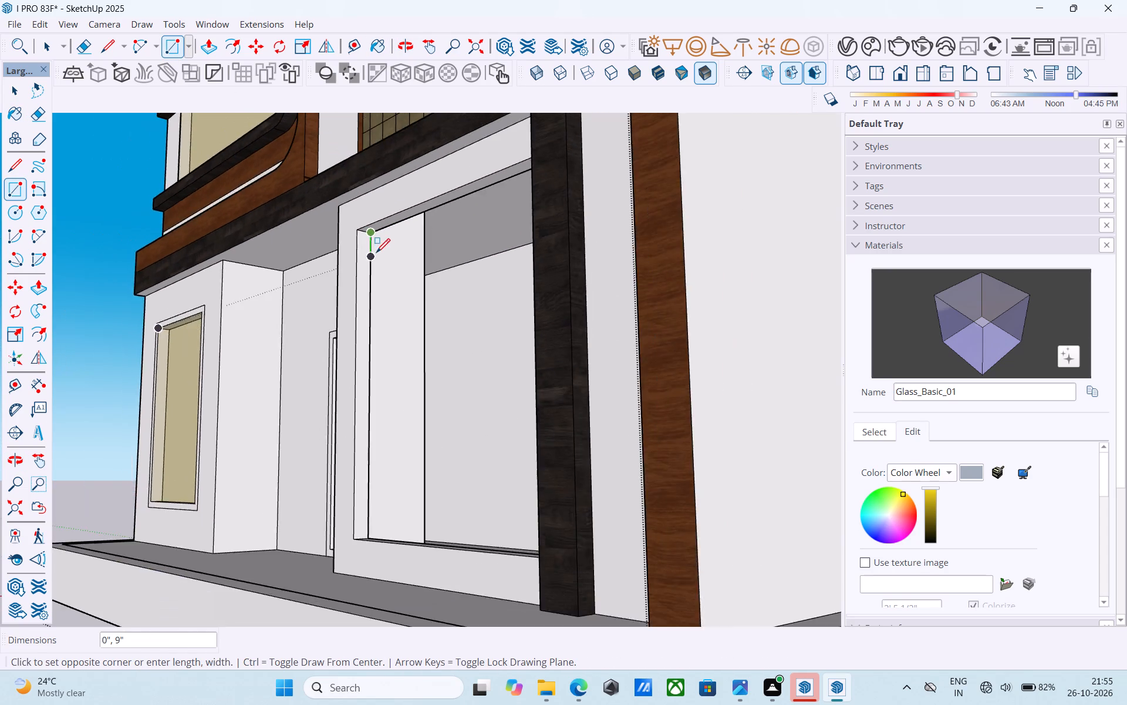
{"action": "scroll", "coordinate": [376, 254], "scroll_direction": "down", "scroll_amount": 5}
{"action": "middle_click_drag", "start_coordinate": [391, 269], "coordinate": [697, 417]}
{"action": "scroll", "coordinate": [307, 284], "scroll_direction": "down", "scroll_amount": 9}
{"action": "middle_click_drag", "start_coordinate": [443, 303], "coordinate": [659, 378]}
{"action": "scroll", "coordinate": [618, 364], "scroll_direction": "up", "scroll_amount": 17}
{"action": "left_click", "coordinate": [554, 387]}
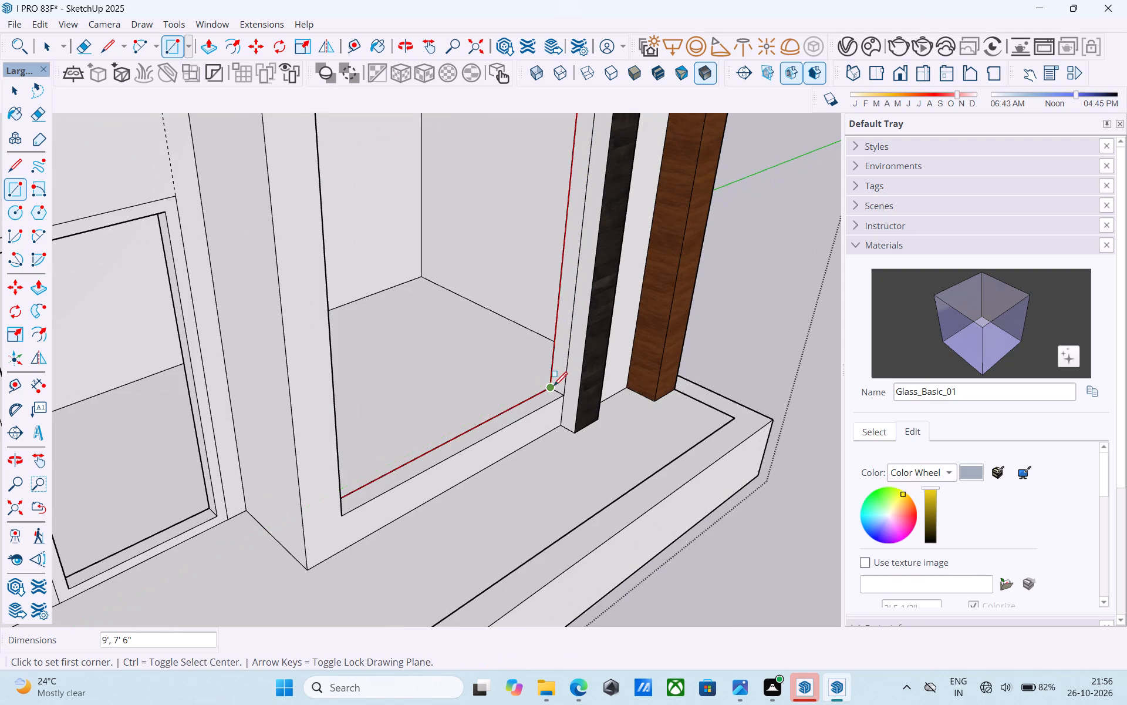
Paint the large ground-floor window's back pane with the yellow-tinted Glass_Basic_01 material, undoing any misplaced paint.
{"action": "scroll", "coordinate": [595, 381], "scroll_direction": "down", "scroll_amount": 5}
{"action": "left_click", "coordinate": [983, 308]}
{"action": "left_click", "coordinate": [616, 315]}
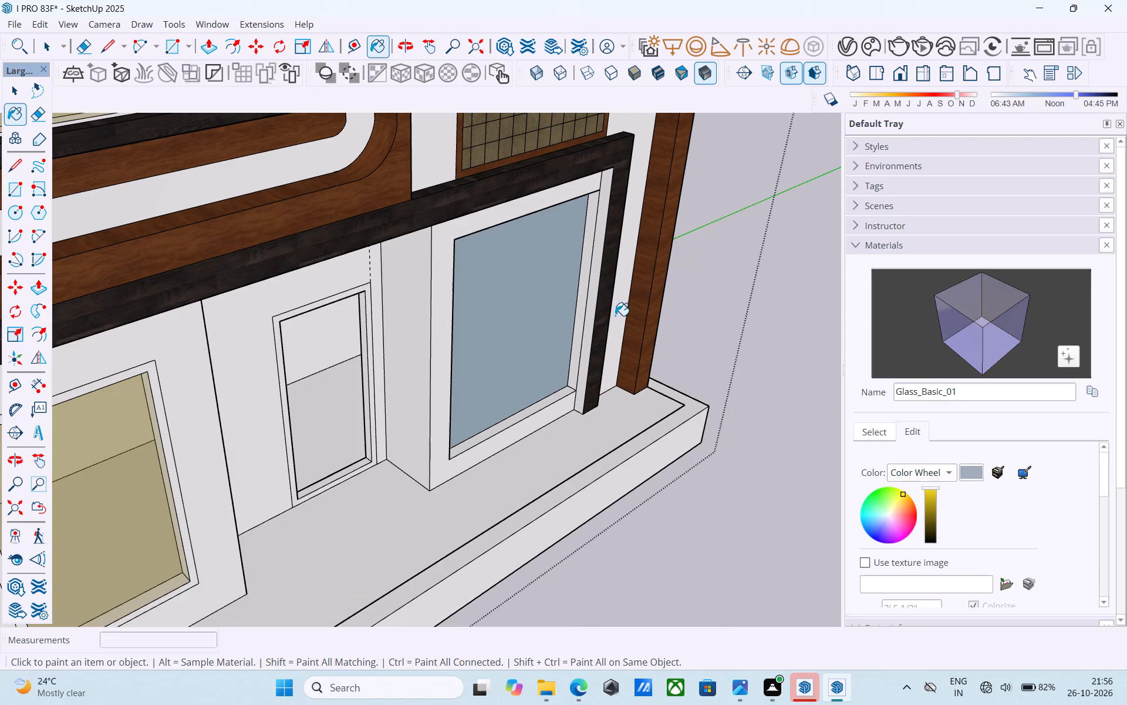
{"action": "key", "text": "ctrl+z"}
{"action": "left_click", "coordinate": [504, 319]}
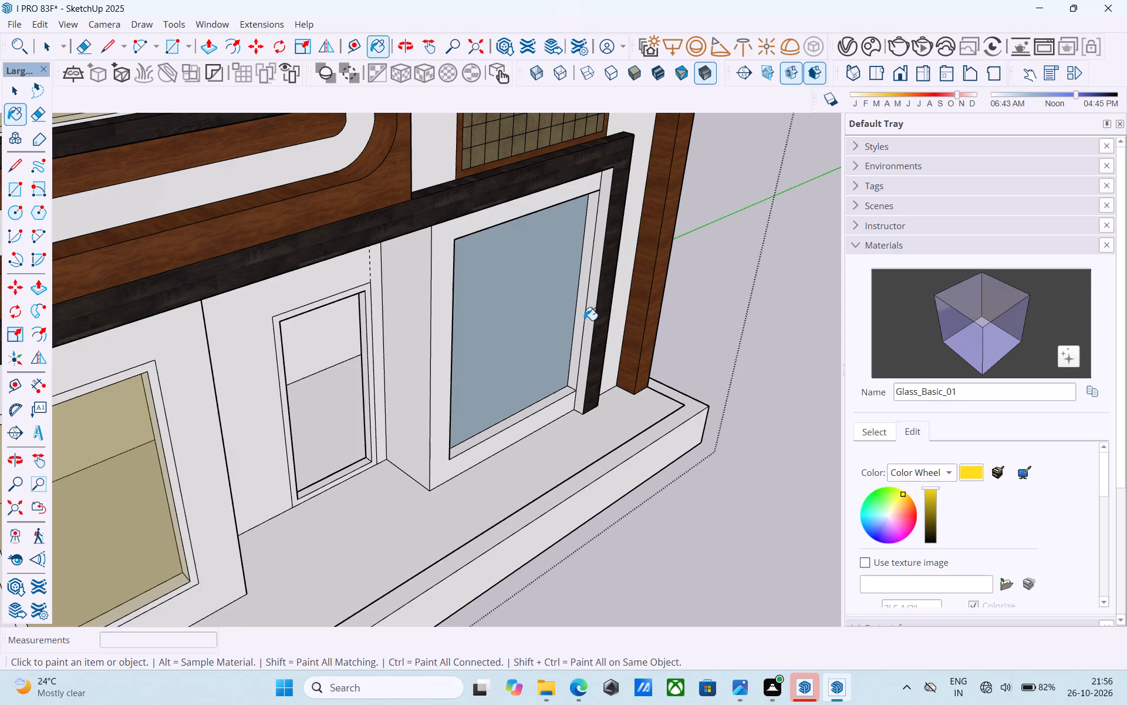
Draw a 9' by 7' 6" pane rectangle across the front edge of the large ground-floor window opening.
{"action": "scroll", "coordinate": [611, 317], "scroll_direction": "down", "scroll_amount": 4}
{"action": "middle_click_drag", "start_coordinate": [609, 317], "coordinate": [163, 198]}
{"action": "scroll", "coordinate": [252, 168], "scroll_direction": "up", "scroll_amount": 1}
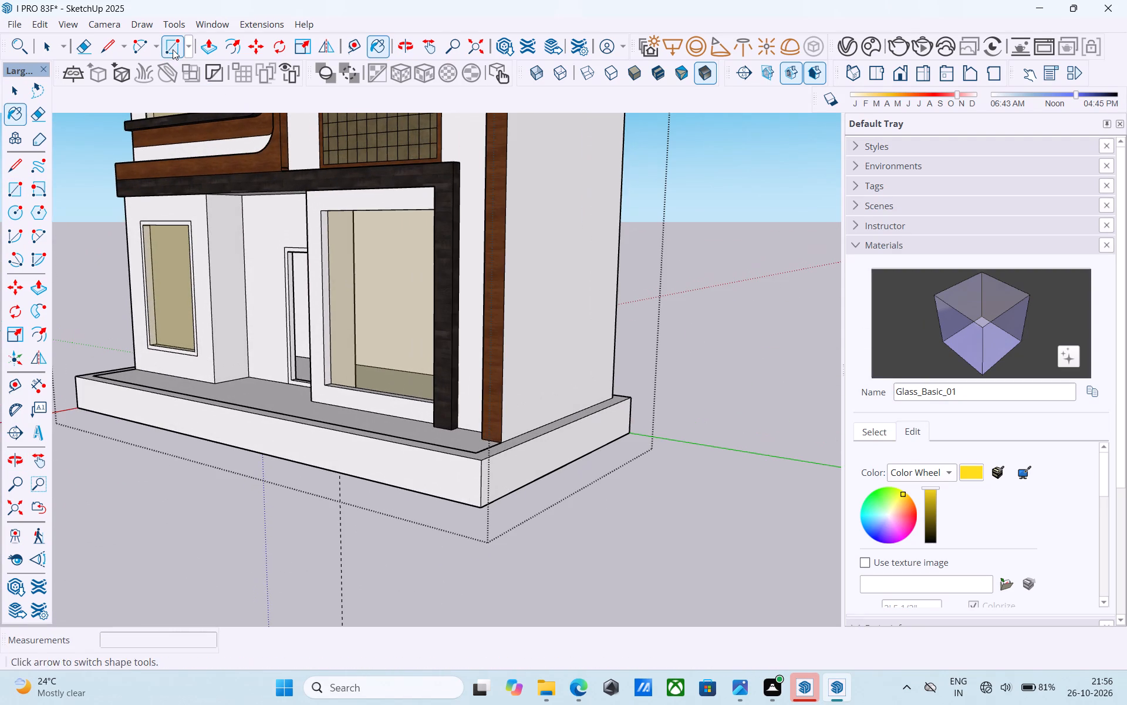
{"action": "left_click", "coordinate": [173, 49]}
{"action": "middle_click_drag", "start_coordinate": [397, 438], "coordinate": [397, 499]}
{"action": "scroll", "coordinate": [352, 233], "scroll_direction": "up", "scroll_amount": 8}
{"action": "middle_click_drag", "start_coordinate": [311, 231], "coordinate": [311, 231]}
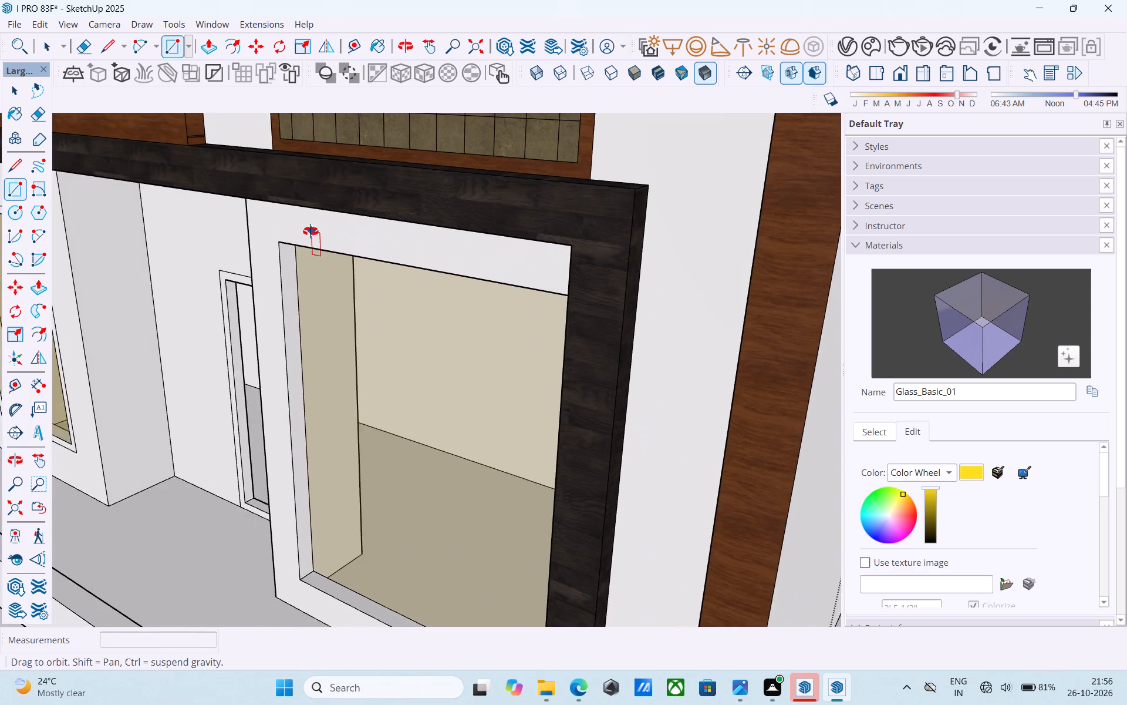
{"action": "middle_click_drag", "start_coordinate": [311, 231], "coordinate": [321, 79]}
{"action": "left_click", "coordinate": [279, 253]}
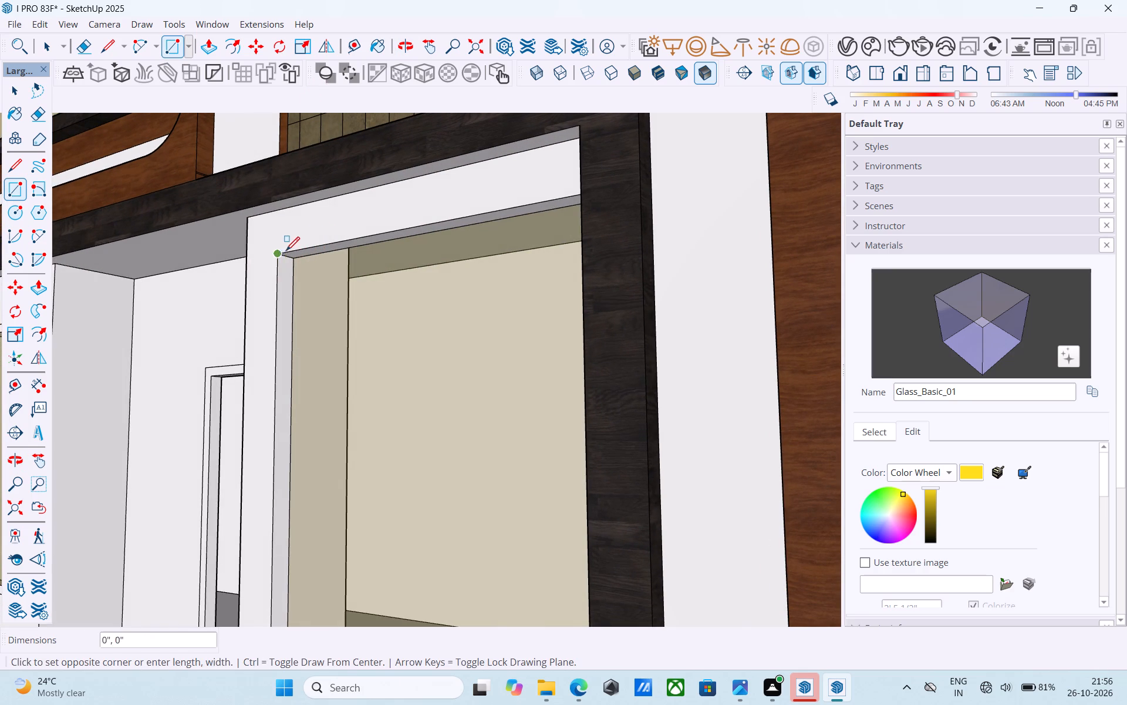
{"action": "scroll", "coordinate": [329, 214], "scroll_direction": "down", "scroll_amount": 10}
{"action": "middle_click_drag", "start_coordinate": [379, 263], "coordinate": [683, 446]}
{"action": "scroll", "coordinate": [746, 509], "scroll_direction": "up", "scroll_amount": 10}
{"action": "left_click", "coordinate": [747, 539]}
Paint the large ground-floor window's front pane with the yellow-tinted Glass_Basic_01 material.
{"action": "left_click", "coordinate": [983, 318]}
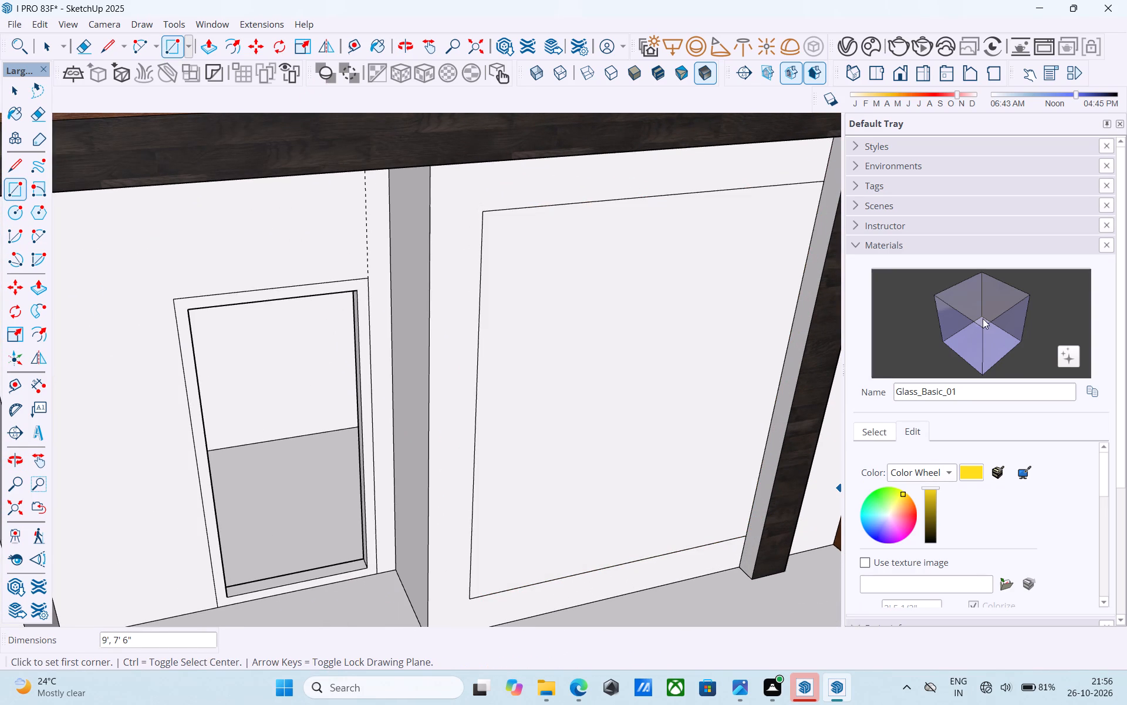
{"action": "left_click", "coordinate": [633, 375]}
Save the building model with the whole facade in view.
{"action": "scroll", "coordinate": [633, 382], "scroll_direction": "down", "scroll_amount": 19}
{"action": "middle_click_drag", "start_coordinate": [576, 444], "coordinate": [574, 524]}
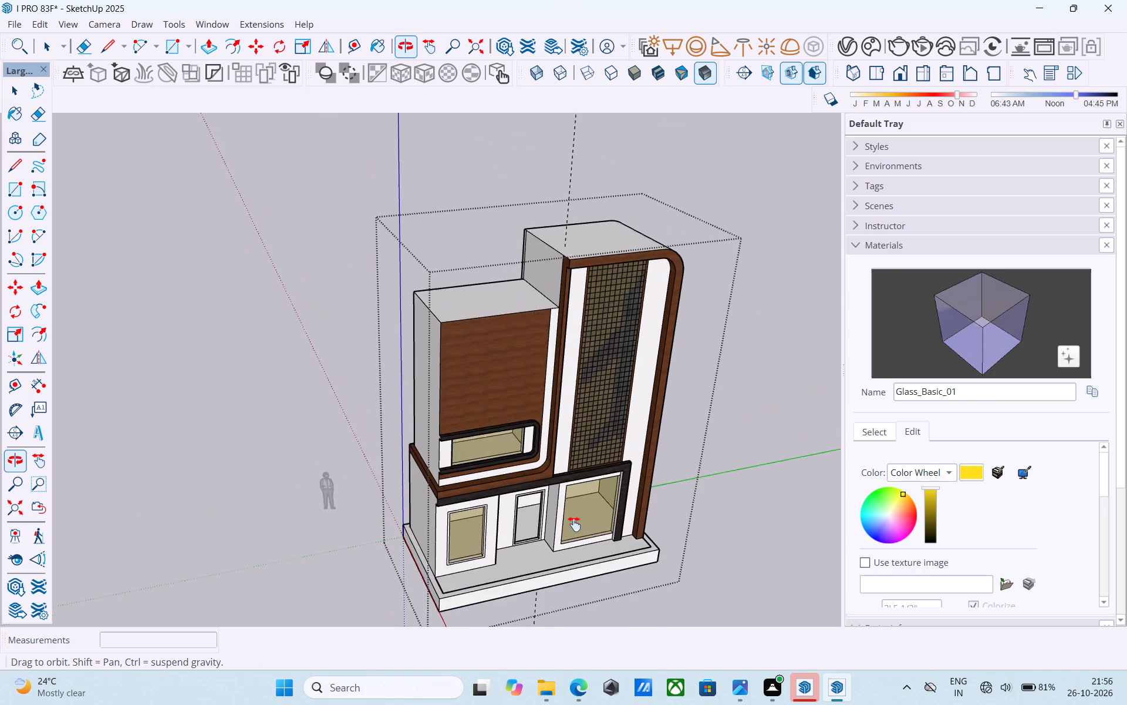
{"action": "middle_click_drag", "start_coordinate": [574, 524], "coordinate": [556, 387]}
{"action": "scroll", "coordinate": [556, 387], "scroll_direction": "up", "scroll_amount": 4}
{"action": "scroll", "coordinate": [556, 387], "scroll_direction": "down", "scroll_amount": 4}
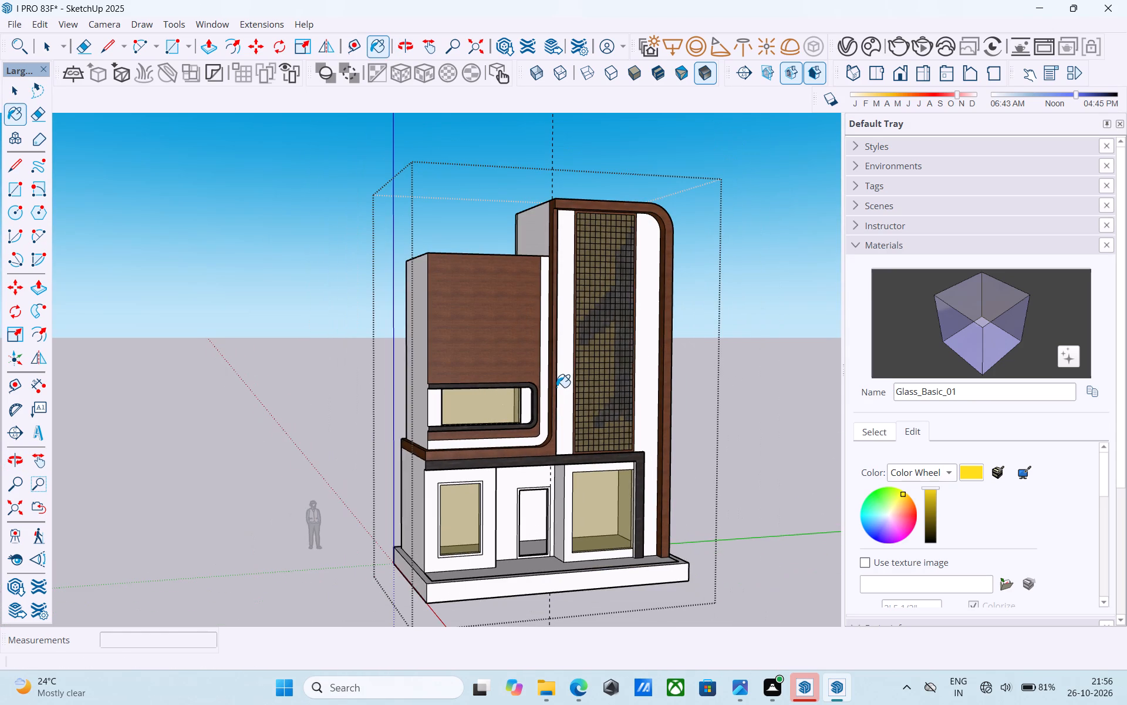
{"action": "middle_click_drag", "start_coordinate": [556, 387], "coordinate": [545, 380]}
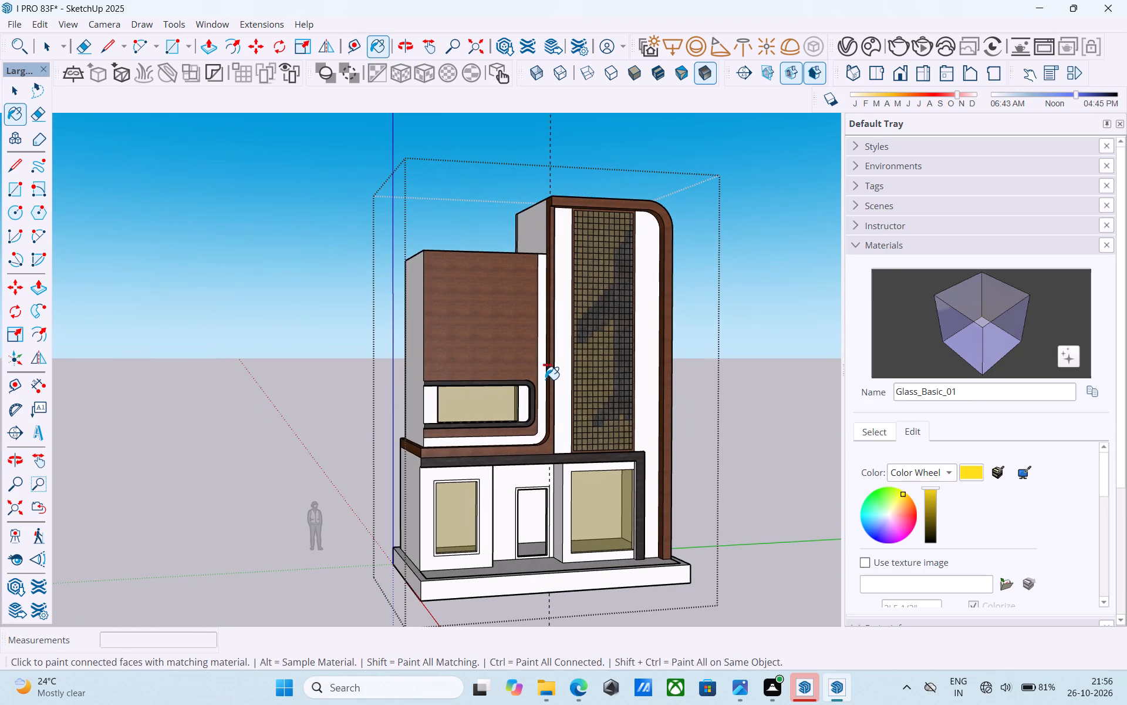
{"action": "key", "text": "ctrl+s"}
{"action": "left_click", "coordinate": [515, 435]}
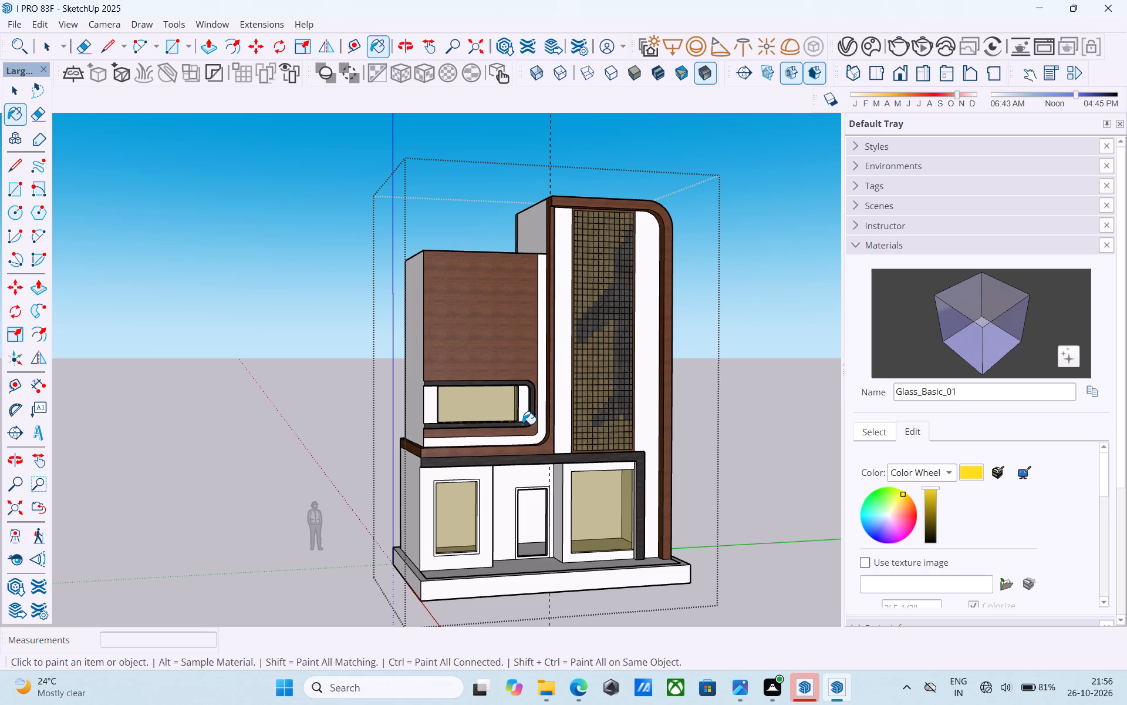
Examine the facade's wood cladding, tall tiled panel, frame and windows from several angles and distances.
{"action": "middle_click_drag", "start_coordinate": [526, 419], "coordinate": [495, 431]}
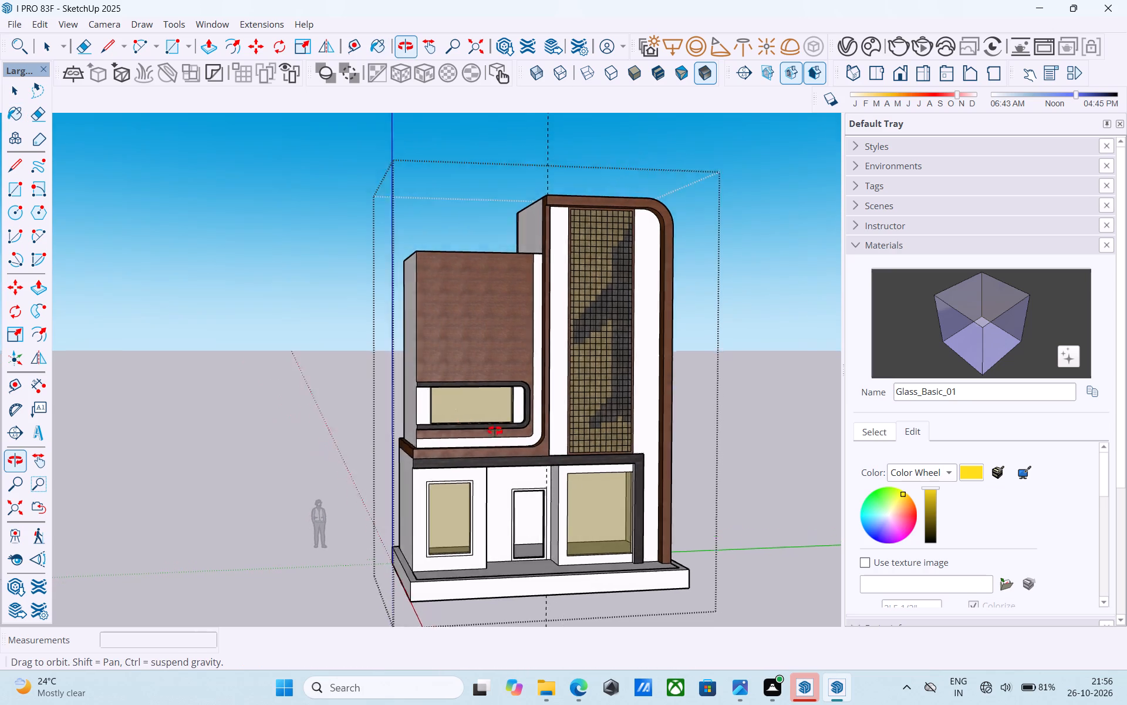
{"action": "middle_click_drag", "start_coordinate": [495, 431], "coordinate": [314, 501]}
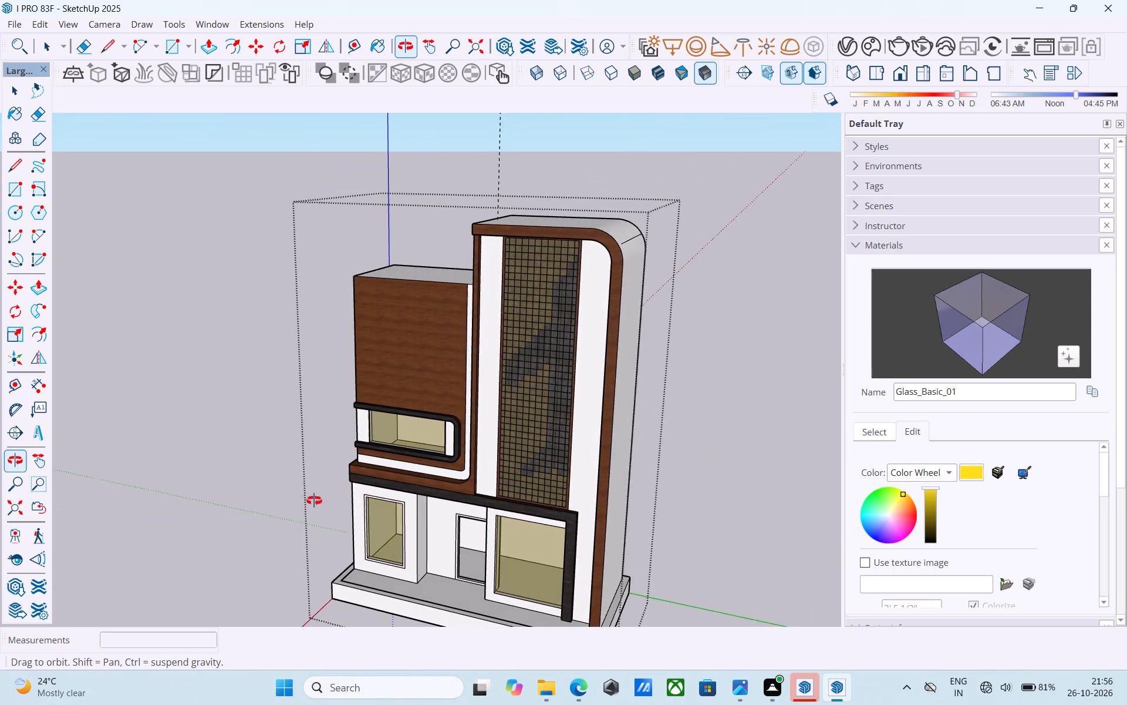
{"action": "middle_click_drag", "start_coordinate": [314, 501], "coordinate": [303, 491]}
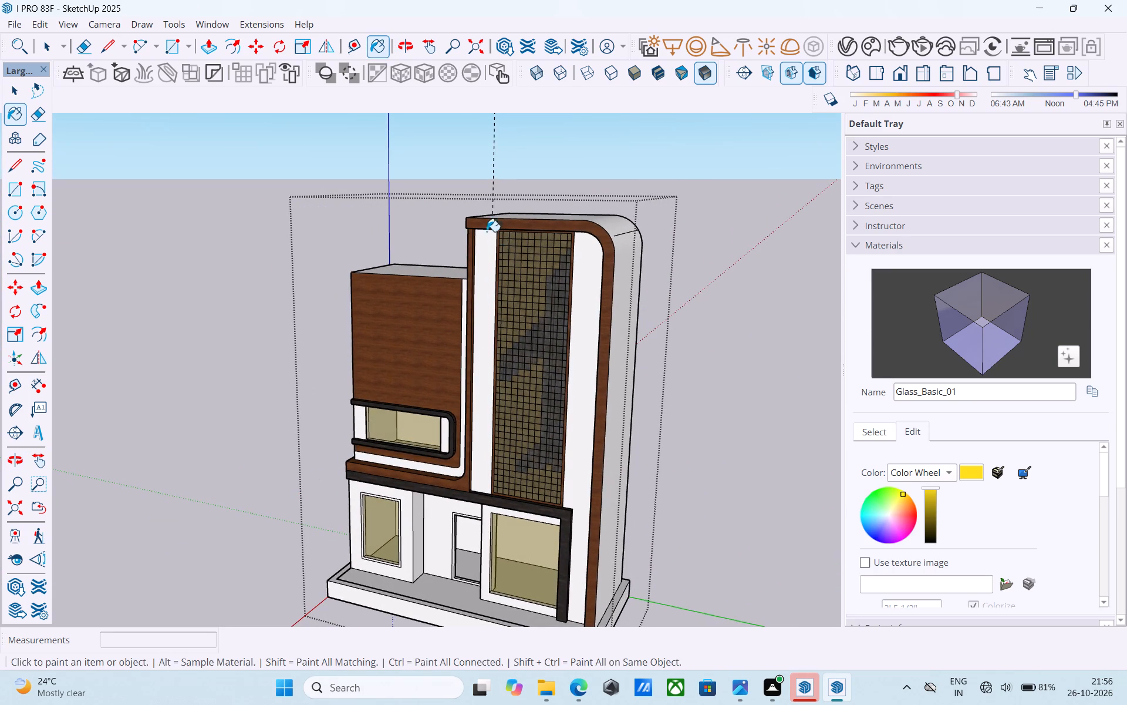
{"action": "middle_click_drag", "start_coordinate": [492, 244], "coordinate": [544, 209]}
{"action": "scroll", "coordinate": [544, 209], "scroll_direction": "up", "scroll_amount": 5}
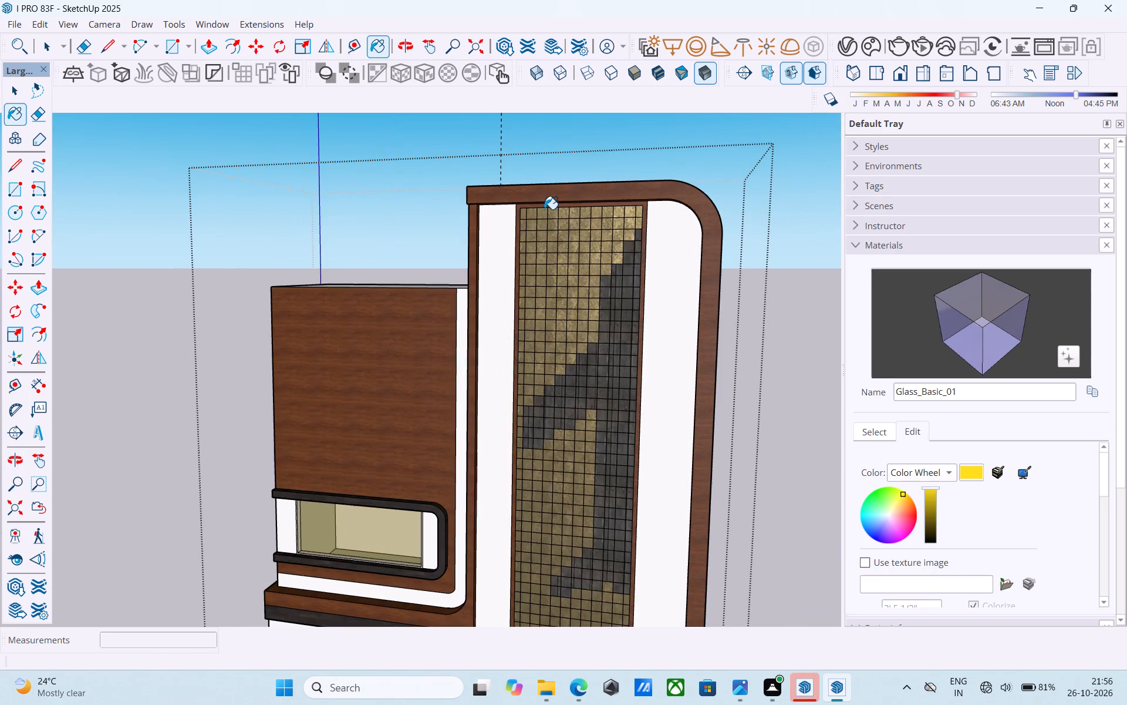
{"action": "scroll", "coordinate": [505, 241], "scroll_direction": "up", "scroll_amount": 4}
{"action": "scroll", "coordinate": [562, 223], "scroll_direction": "up", "scroll_amount": 5}
{"action": "scroll", "coordinate": [562, 223], "scroll_direction": "down", "scroll_amount": 1}
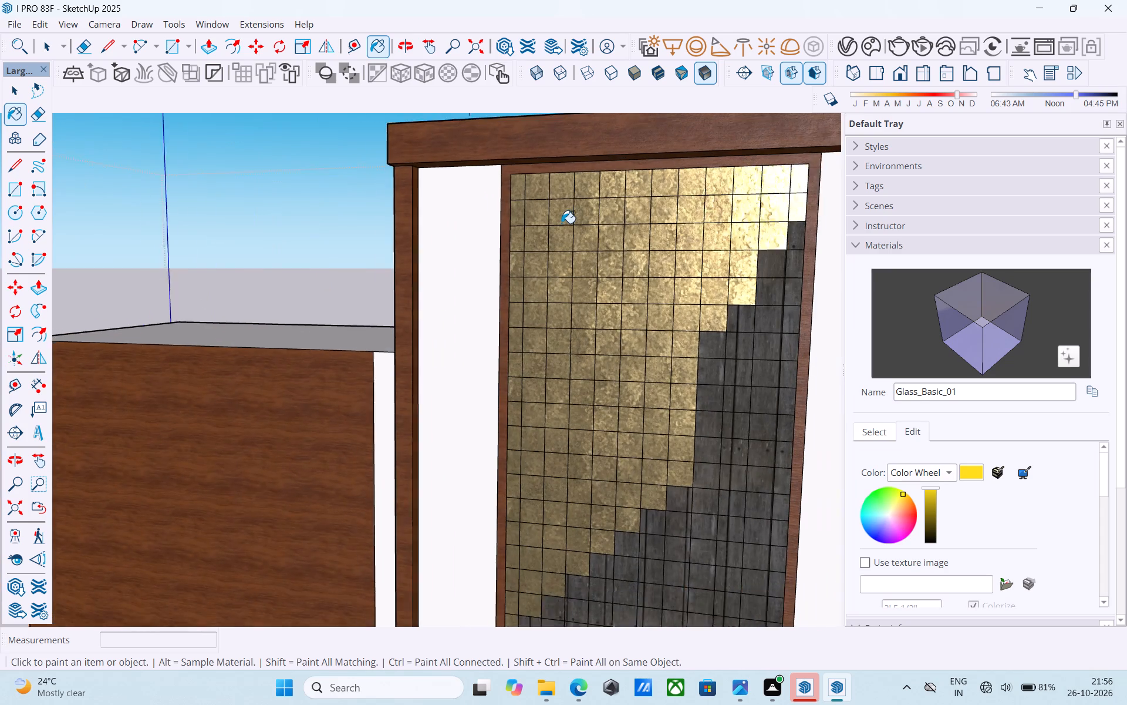
{"action": "scroll", "coordinate": [562, 223], "scroll_direction": "down", "scroll_amount": 2}
{"action": "middle_click_drag", "start_coordinate": [562, 223], "coordinate": [707, 187]}
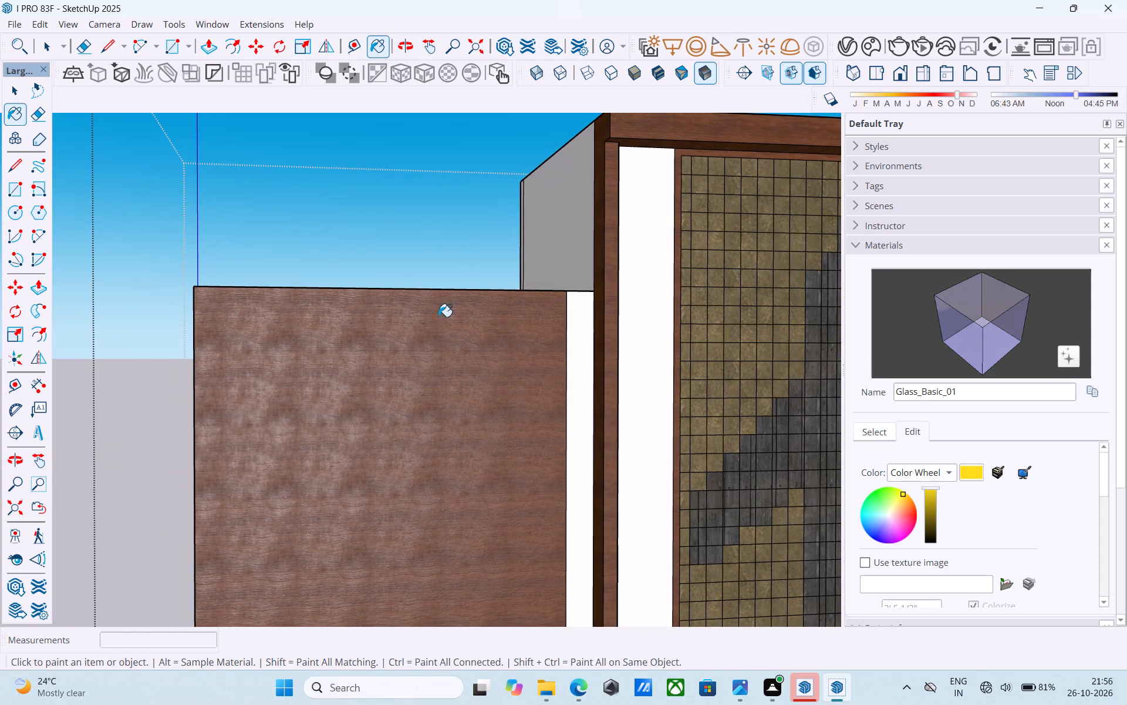
{"action": "scroll", "coordinate": [421, 530], "scroll_direction": "down", "scroll_amount": 4}
{"action": "scroll", "coordinate": [573, 300], "scroll_direction": "up", "scroll_amount": 1}
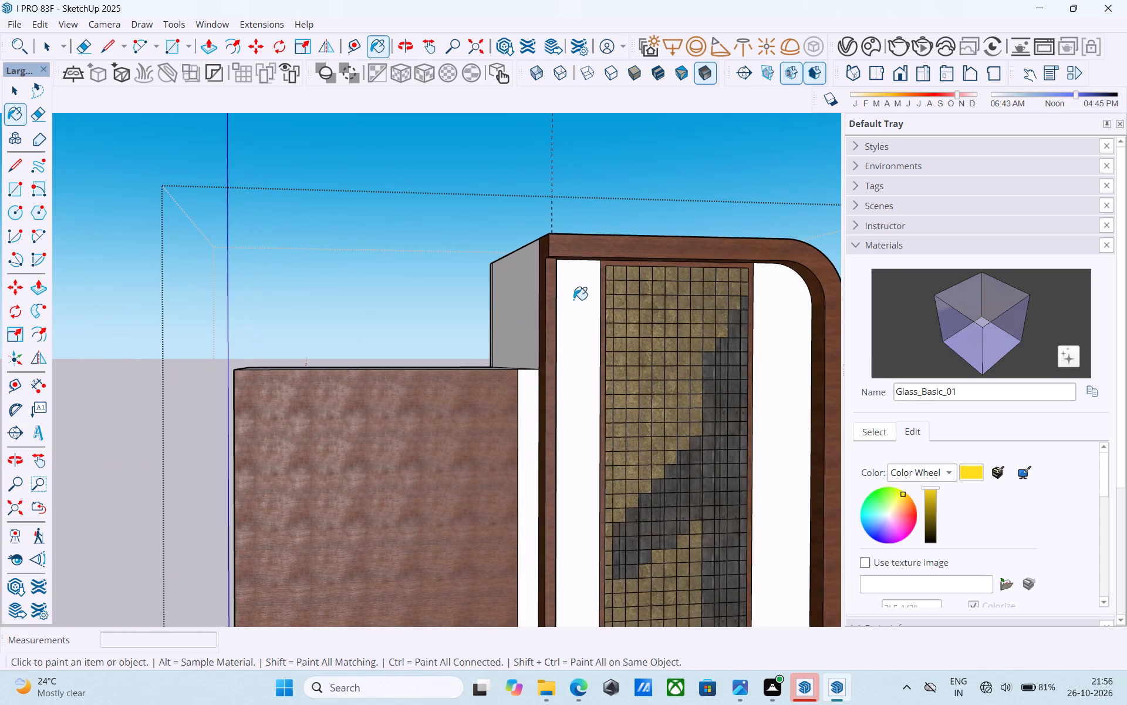
{"action": "scroll", "coordinate": [575, 300], "scroll_direction": "up", "scroll_amount": 2}
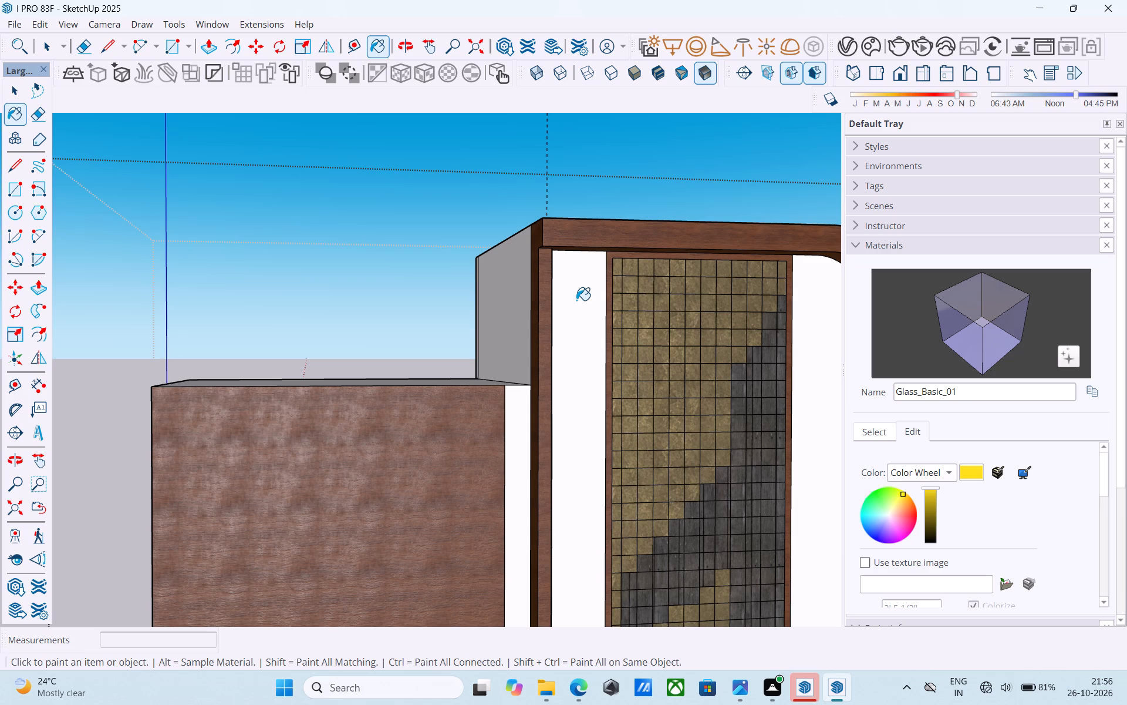
{"action": "scroll", "coordinate": [576, 300], "scroll_direction": "down", "scroll_amount": 7}
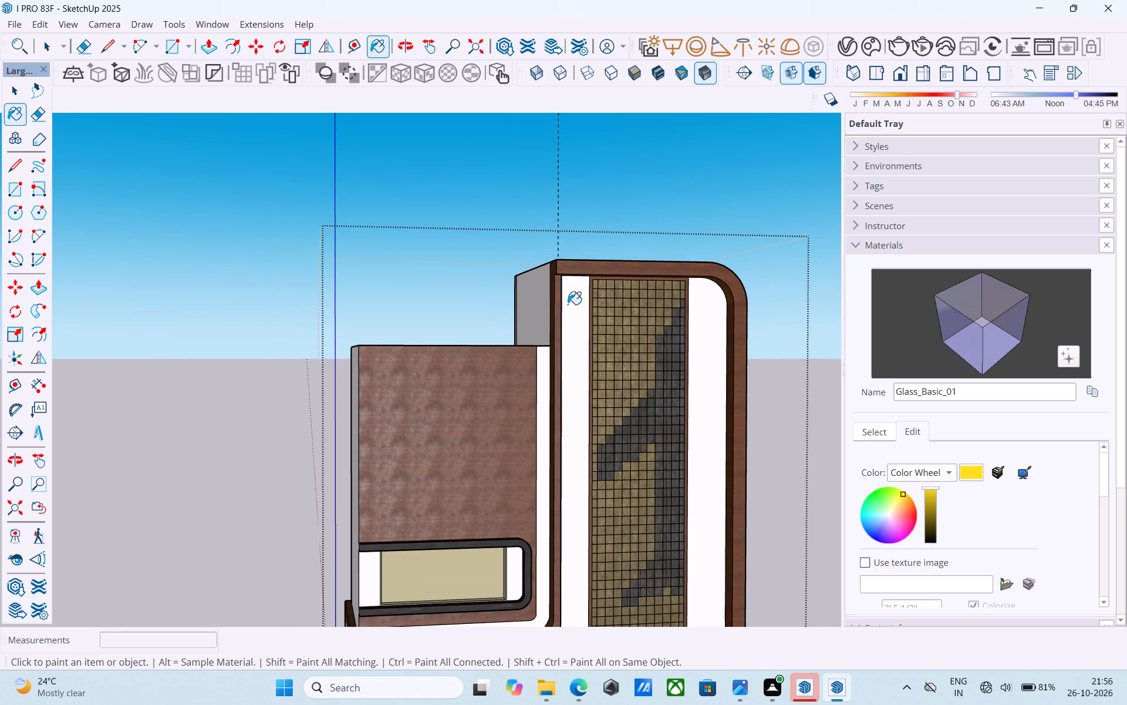
{"action": "scroll", "coordinate": [568, 304], "scroll_direction": "down", "scroll_amount": 13}
{"action": "middle_click", "coordinate": [653, 455]}
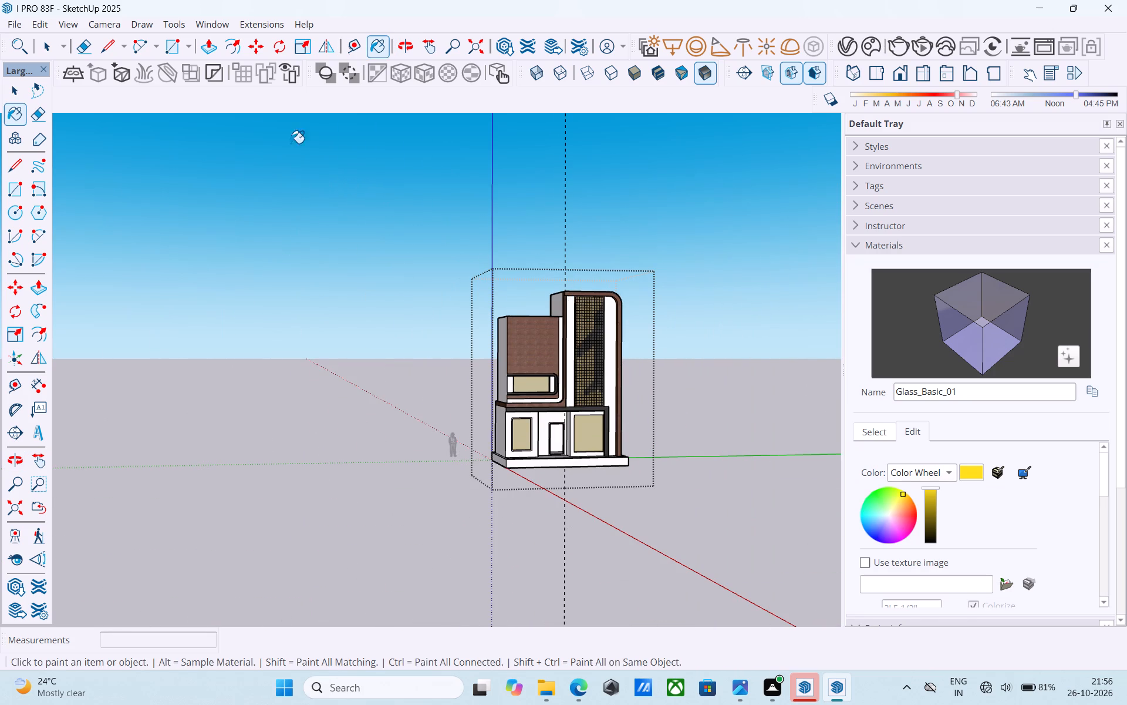
Import the porta+4 door model from the Downloads folder and place it on the ground in front of the building.
{"action": "left_click", "coordinate": [7, 24]}
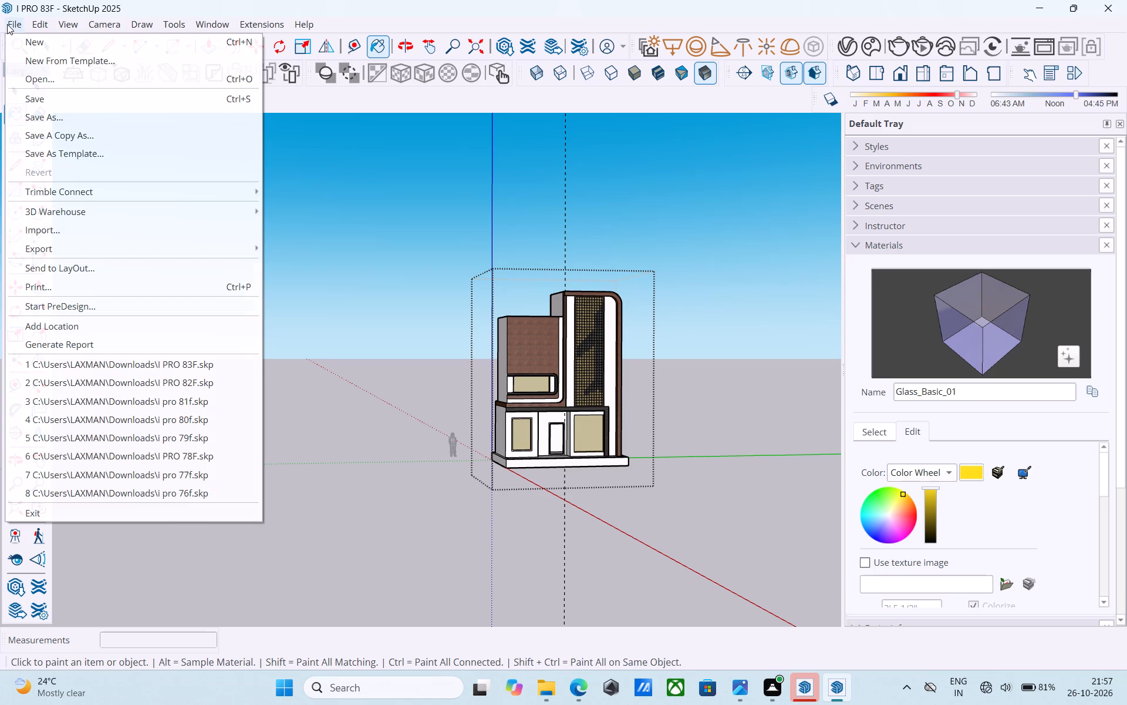
{"action": "left_click", "coordinate": [72, 226]}
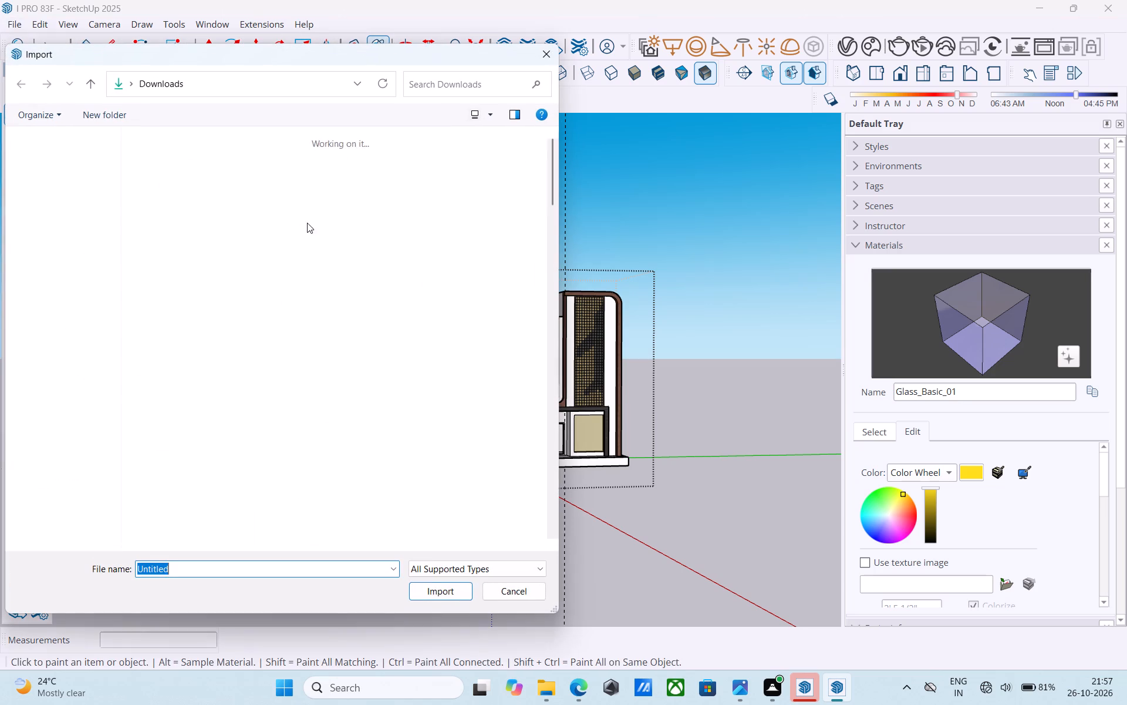
{"action": "scroll", "coordinate": [308, 223], "scroll_direction": "down", "scroll_amount": 8}
{"action": "scroll", "coordinate": [337, 261], "scroll_direction": "down", "scroll_amount": 5}
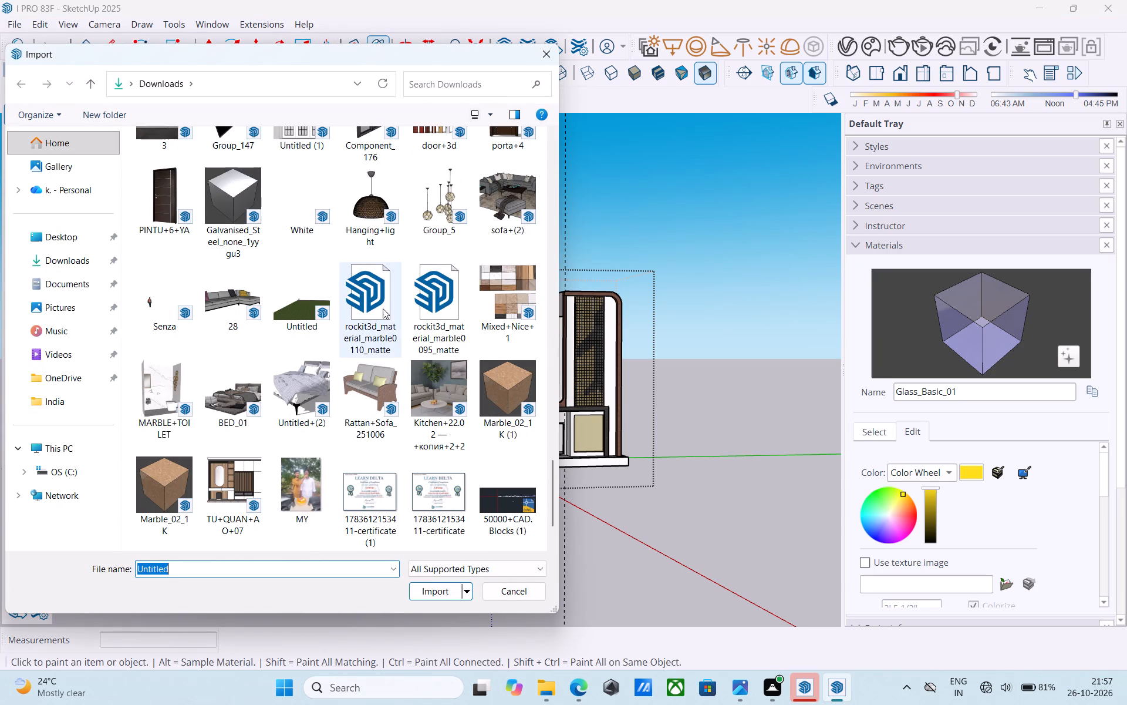
{"action": "scroll", "coordinate": [489, 401], "scroll_direction": "down", "scroll_amount": 8}
{"action": "scroll", "coordinate": [488, 398], "scroll_direction": "up", "scroll_amount": 2}
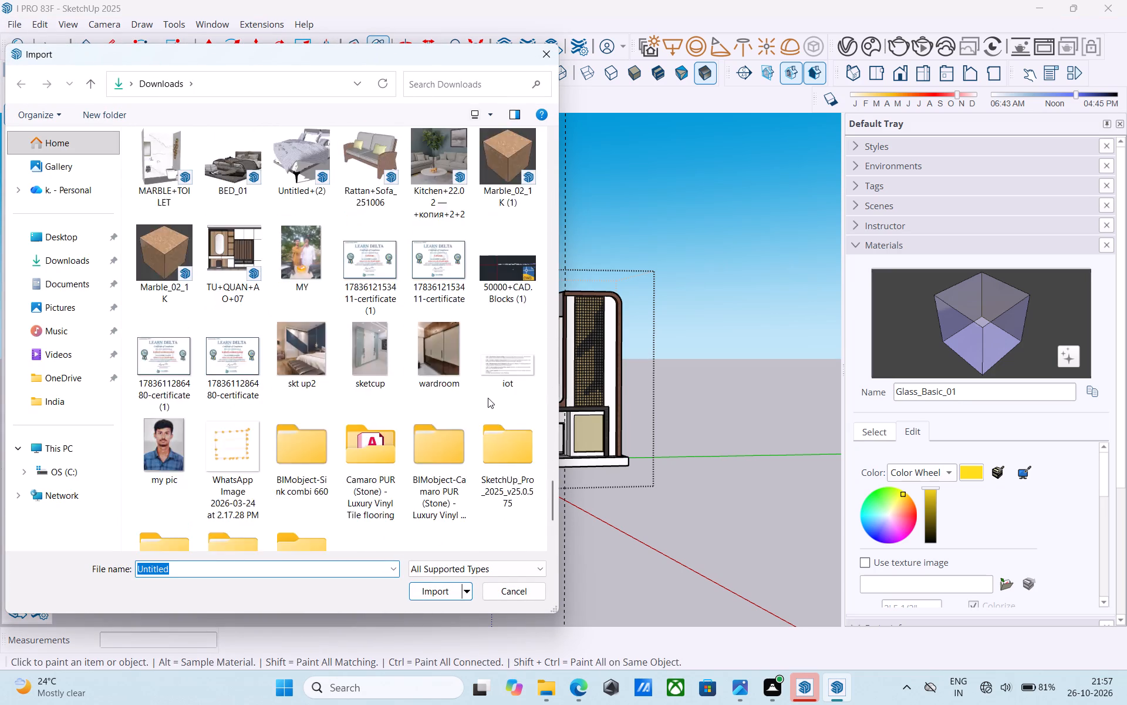
{"action": "scroll", "coordinate": [488, 398], "scroll_direction": "up", "scroll_amount": 2}
{"action": "scroll", "coordinate": [487, 394], "scroll_direction": "down", "scroll_amount": 1}
{"action": "left_click", "coordinate": [494, 478]}
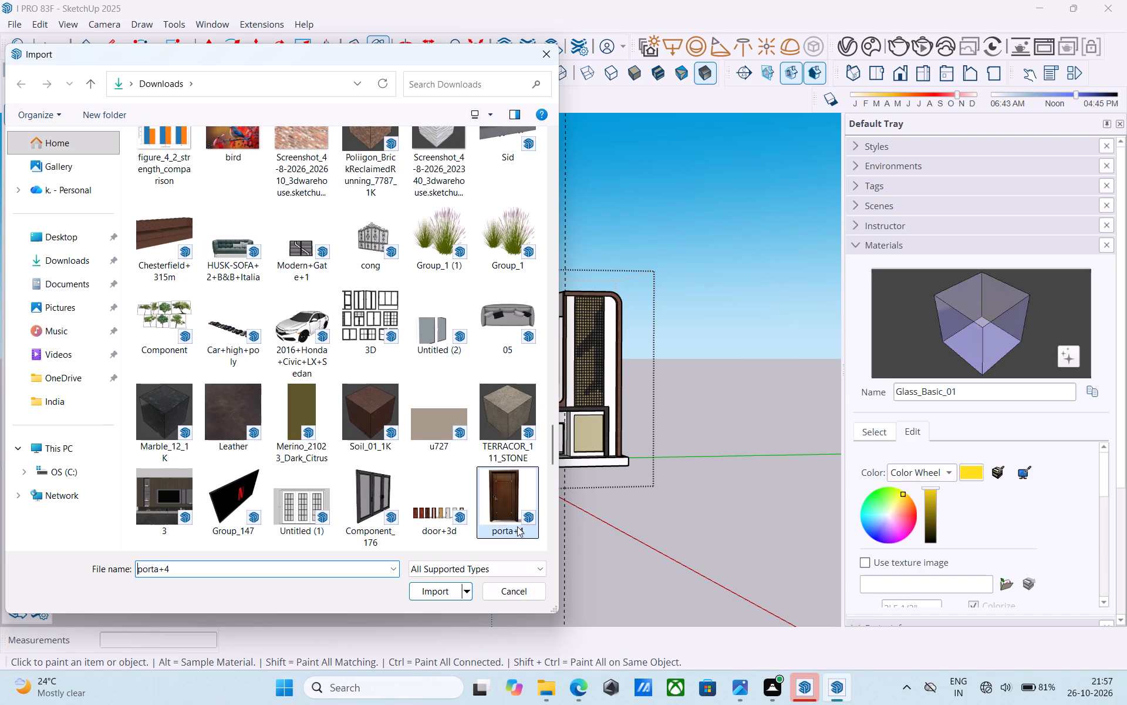
{"action": "left_click", "coordinate": [454, 590]}
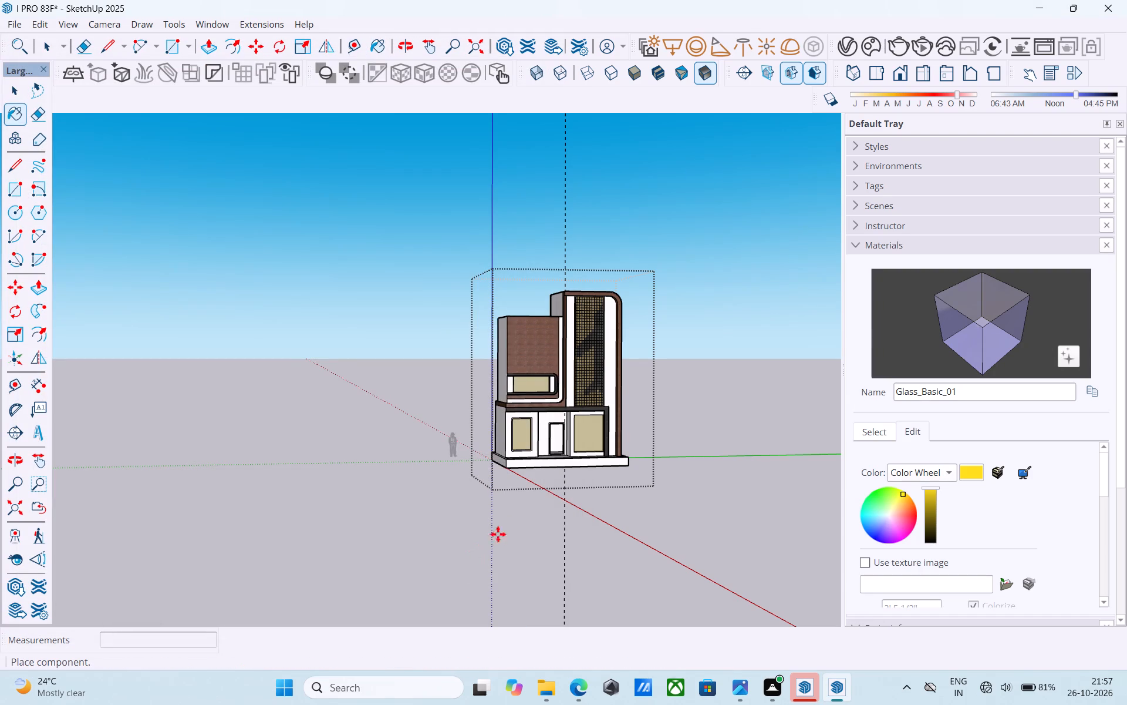
{"action": "left_click", "coordinate": [549, 505]}
Move the imported door to a new spot on the ground in front of the building.
{"action": "middle_click_drag", "start_coordinate": [552, 506], "coordinate": [578, 472]}
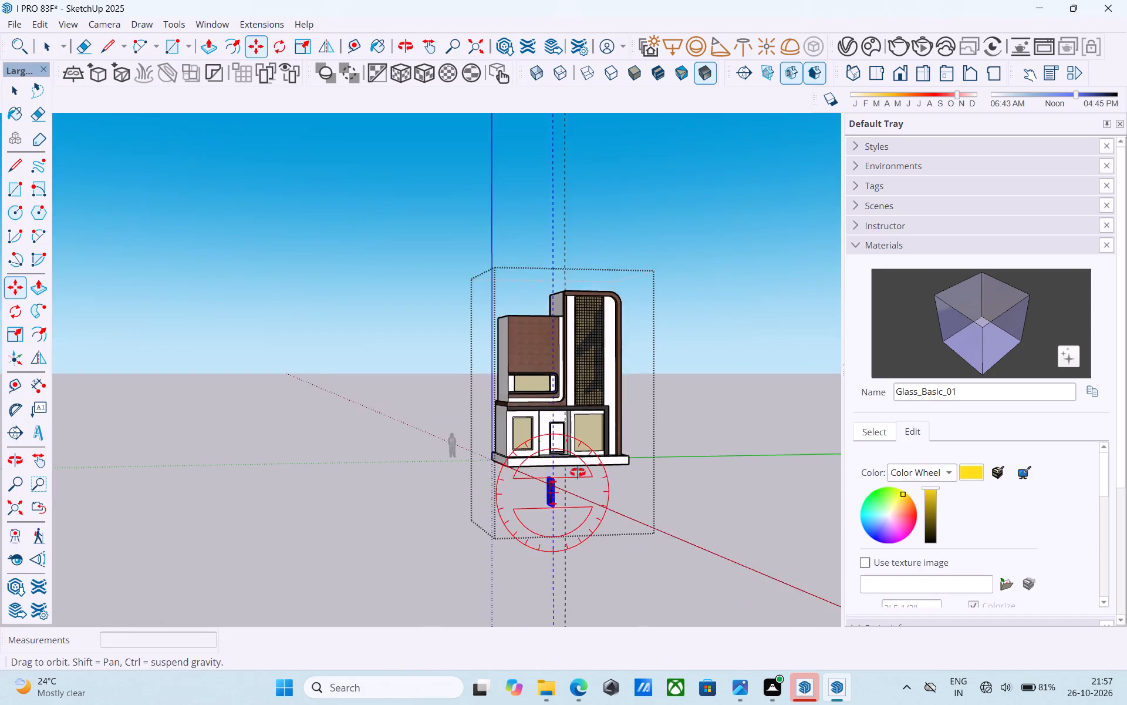
{"action": "middle_click_drag", "start_coordinate": [578, 472], "coordinate": [501, 553]}
{"action": "scroll", "coordinate": [501, 553], "scroll_direction": "up", "scroll_amount": 1}
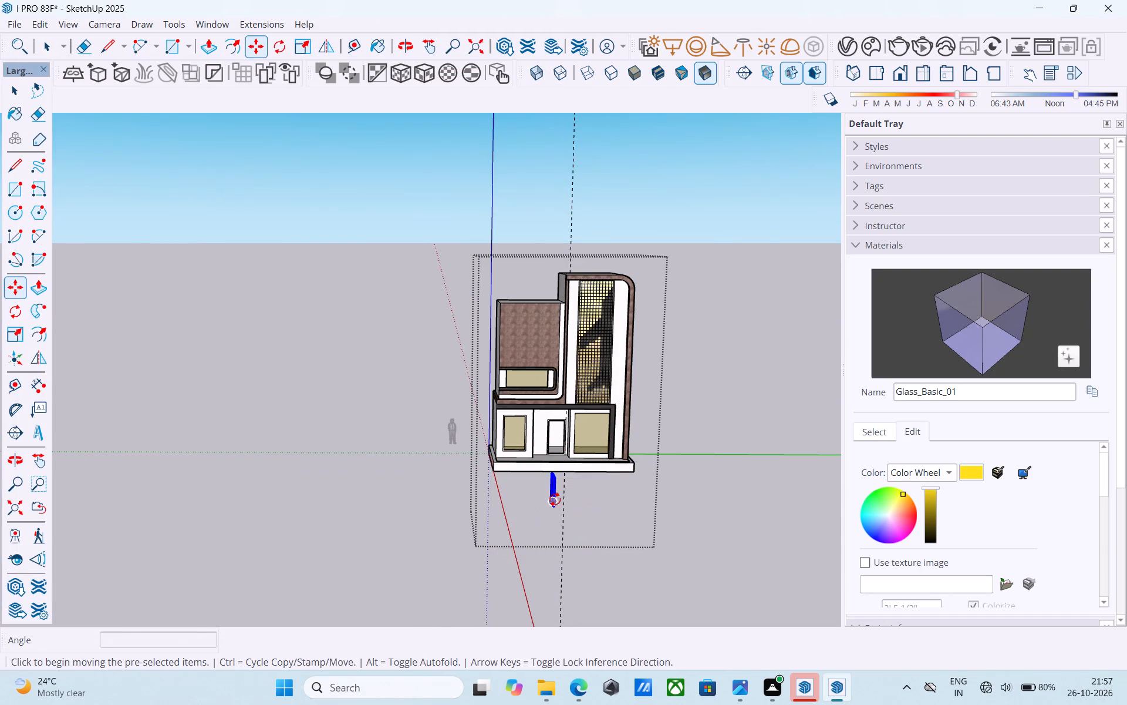
{"action": "left_click", "coordinate": [556, 497]}
{"action": "scroll", "coordinate": [630, 476], "scroll_direction": "down", "scroll_amount": 6}
{"action": "middle_click_drag", "start_coordinate": [630, 476], "coordinate": [620, 557]}
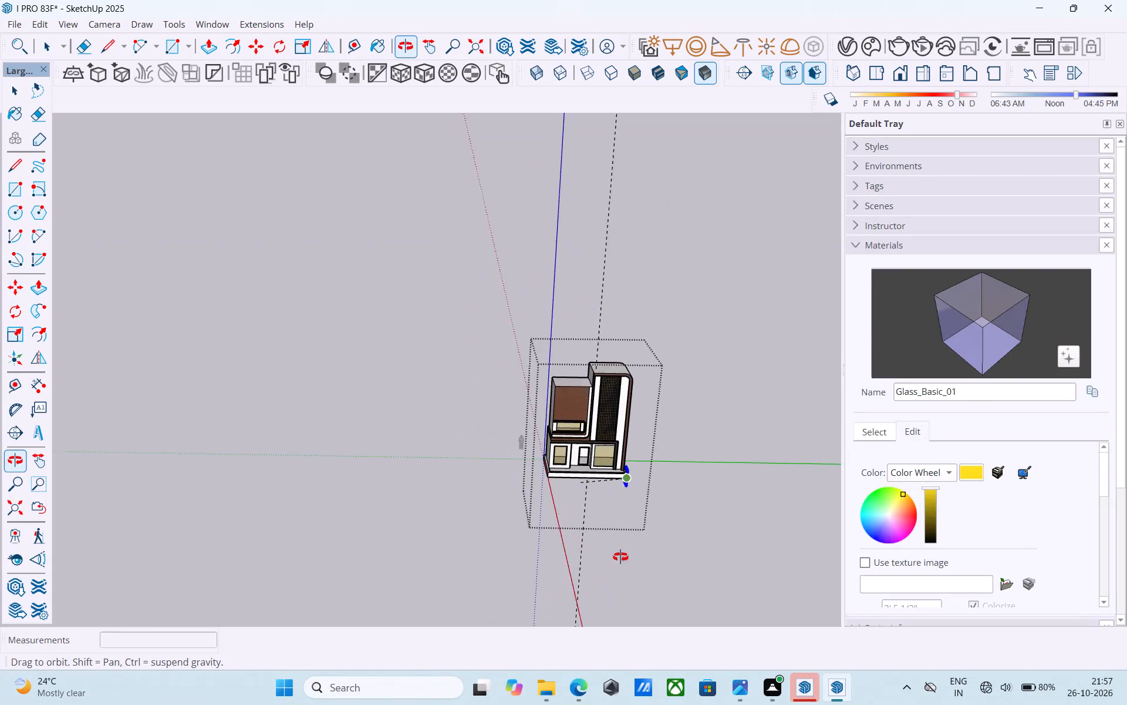
{"action": "middle_click_drag", "start_coordinate": [620, 557], "coordinate": [609, 627]}
{"action": "left_click", "coordinate": [583, 559]}
{"action": "middle_click_drag", "start_coordinate": [613, 580], "coordinate": [618, 304]}
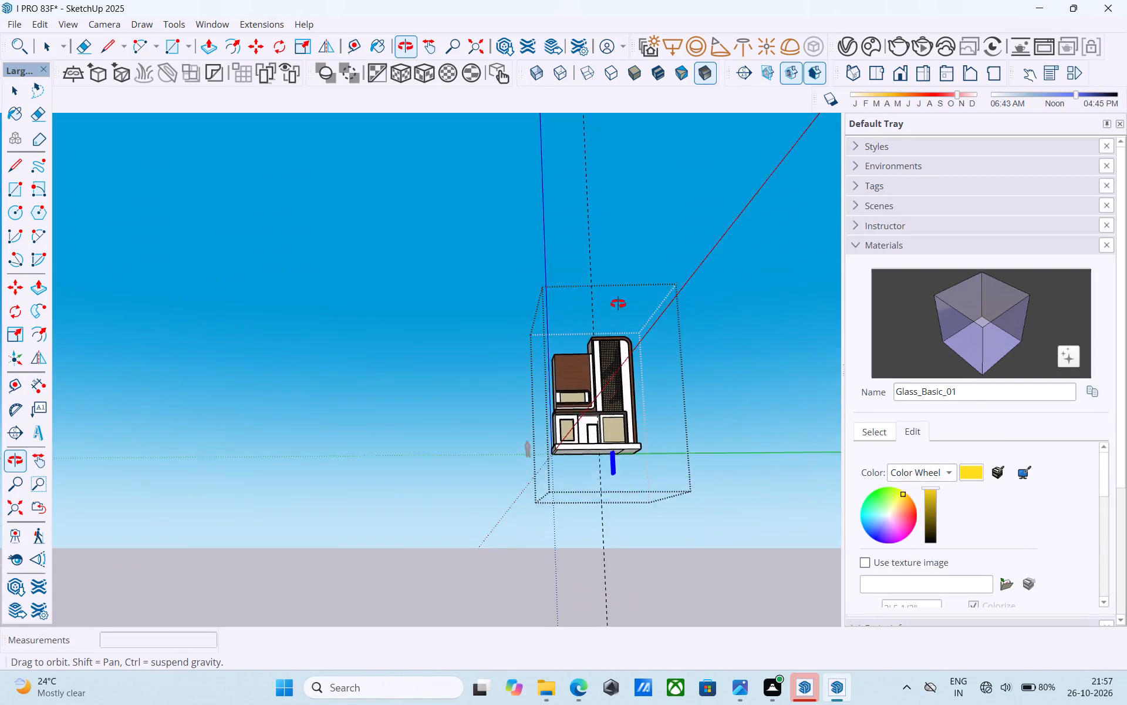
{"action": "middle_click_drag", "start_coordinate": [618, 304], "coordinate": [609, 337]}
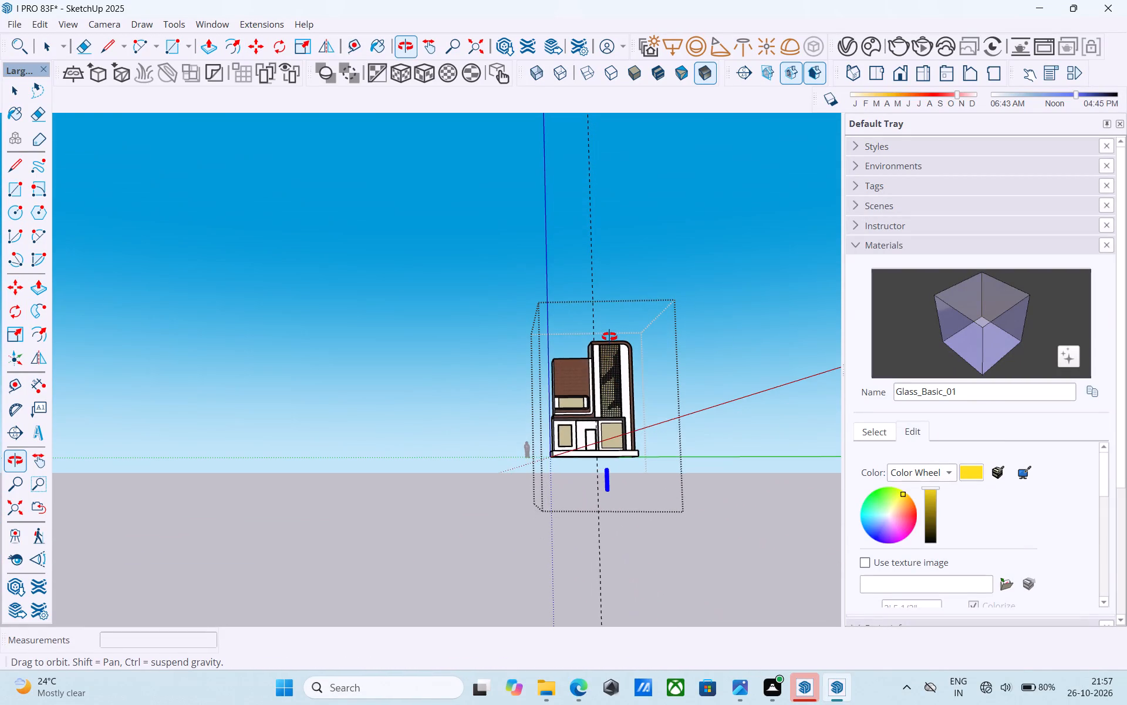
{"action": "middle_click_drag", "start_coordinate": [609, 337], "coordinate": [565, 354]}
{"action": "scroll", "coordinate": [565, 354], "scroll_direction": "up", "scroll_amount": 1}
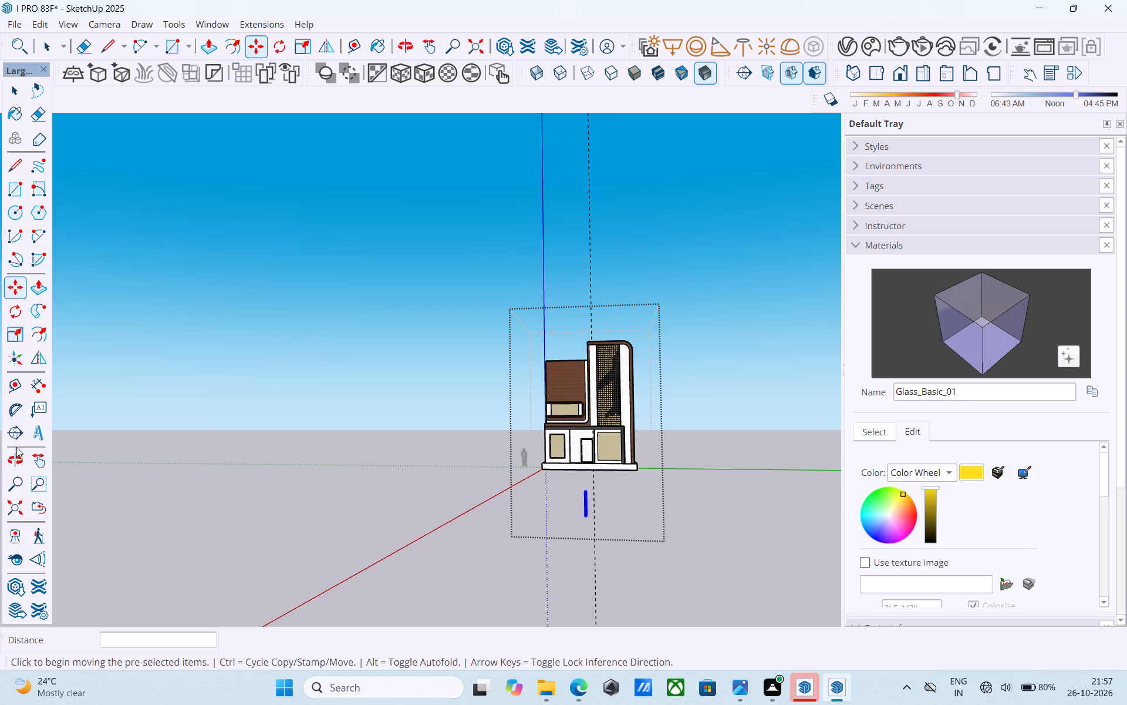
Place a protractor guide line at 180° on the ground in front of the building, crossing near the imported door.
{"action": "left_click", "coordinate": [22, 412]}
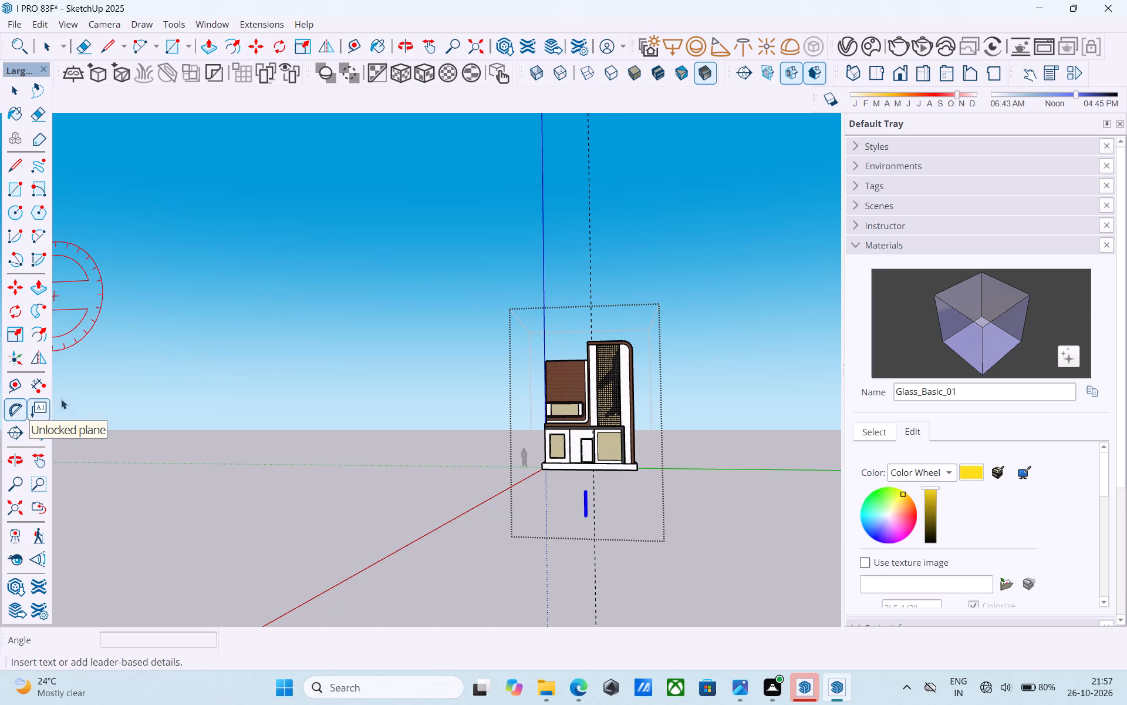
{"action": "scroll", "coordinate": [399, 324], "scroll_direction": "down", "scroll_amount": 7}
{"action": "middle_click_drag", "start_coordinate": [411, 325], "coordinate": [423, 464]}
{"action": "scroll", "coordinate": [460, 444], "scroll_direction": "up", "scroll_amount": 10}
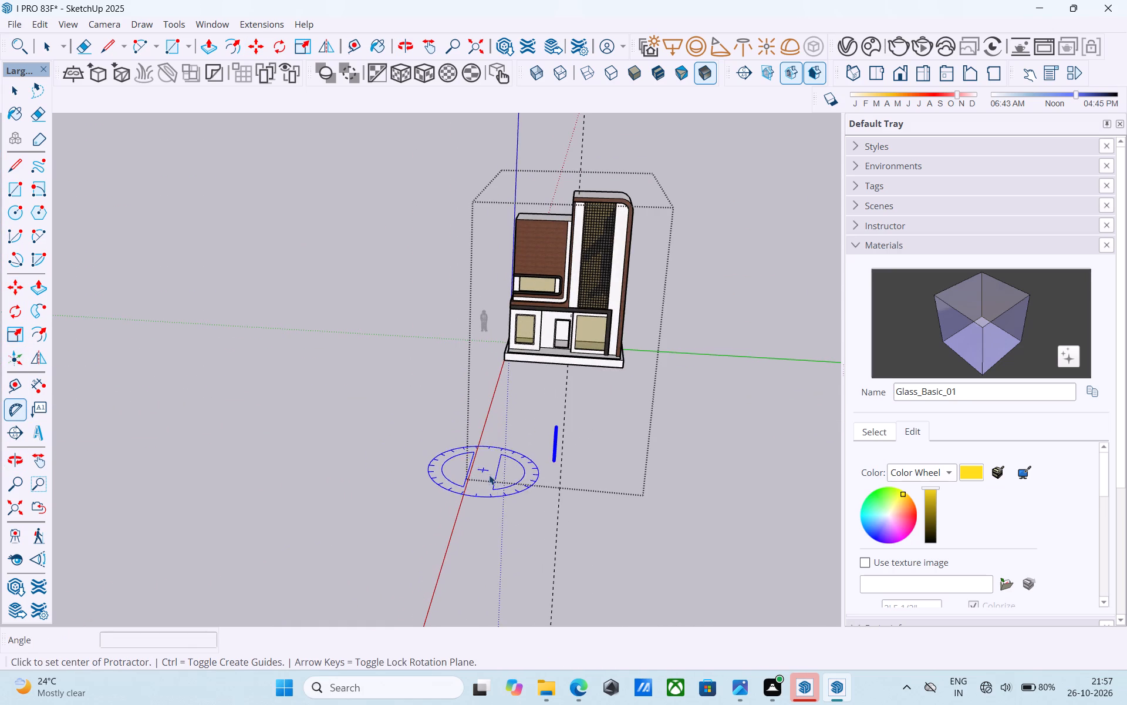
{"action": "left_click", "coordinate": [494, 476]}
{"action": "left_click", "coordinate": [624, 489]}
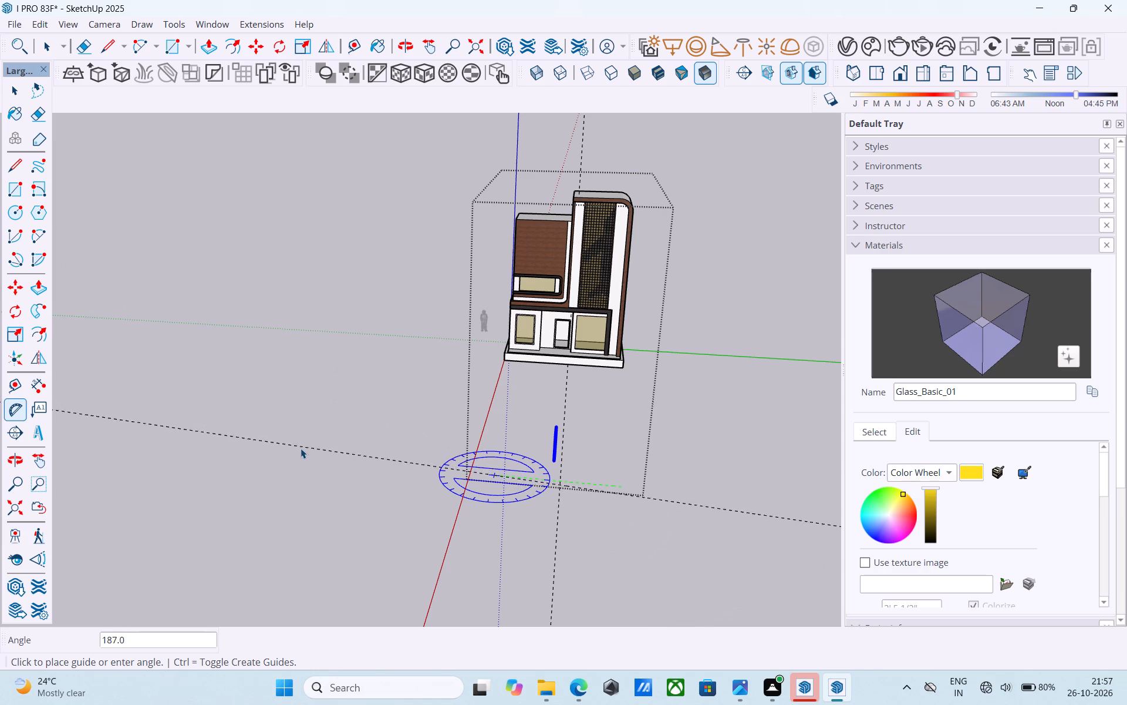
{"action": "left_click", "coordinate": [301, 464]}
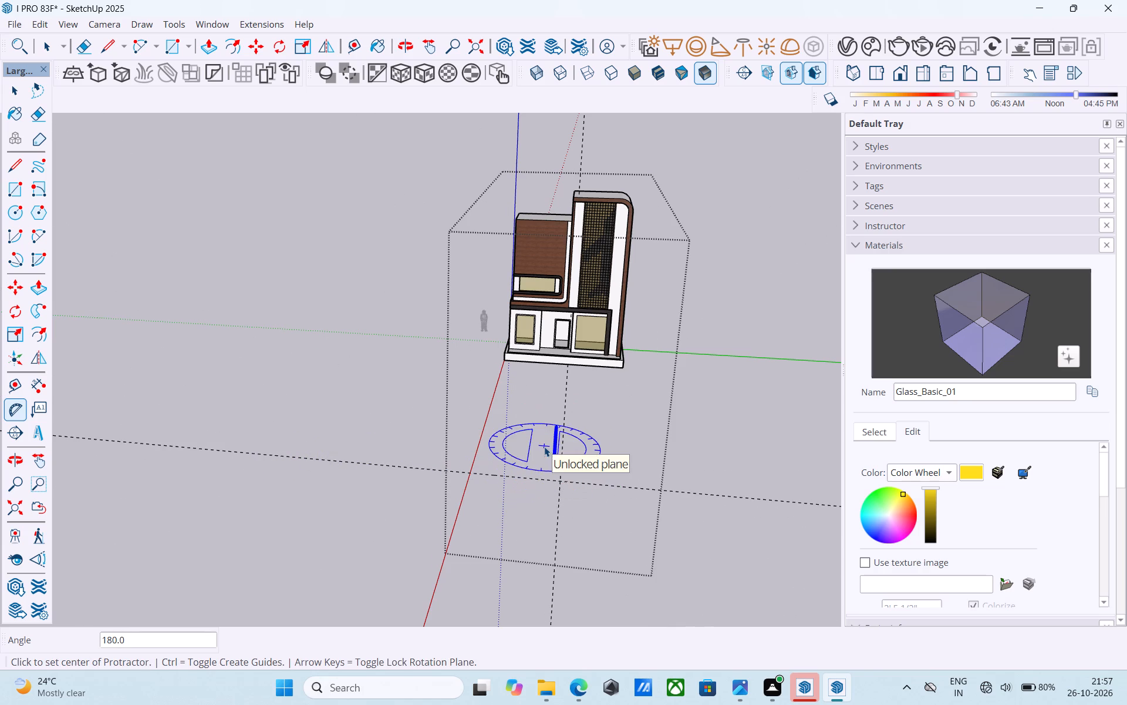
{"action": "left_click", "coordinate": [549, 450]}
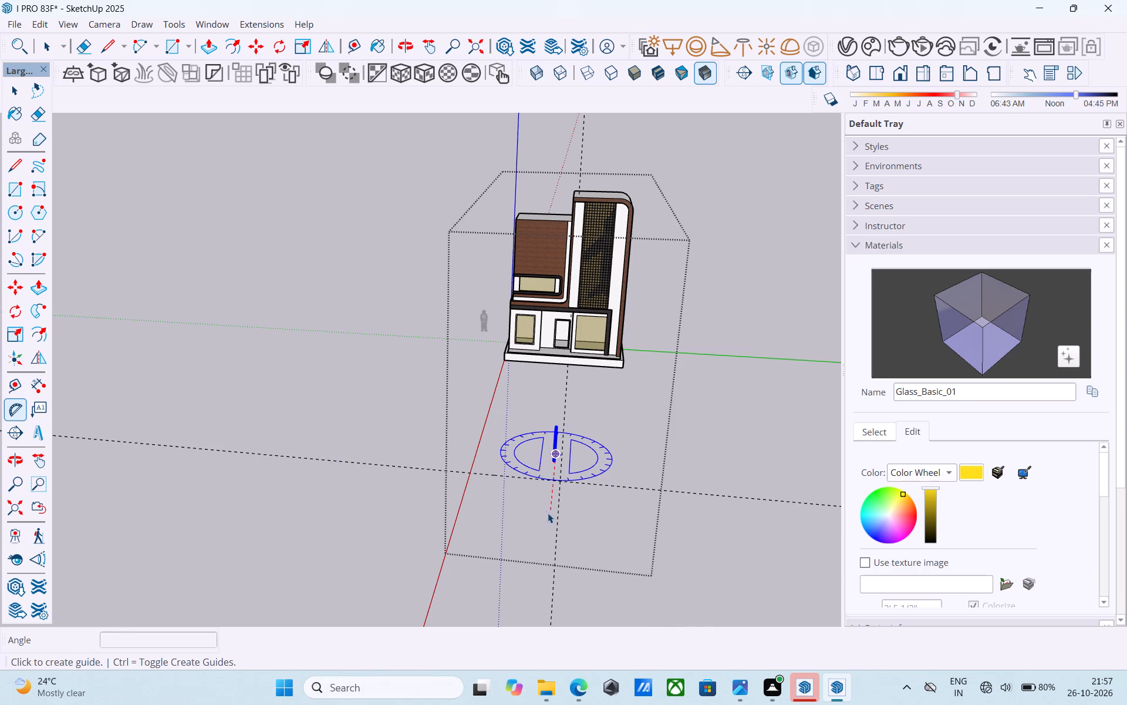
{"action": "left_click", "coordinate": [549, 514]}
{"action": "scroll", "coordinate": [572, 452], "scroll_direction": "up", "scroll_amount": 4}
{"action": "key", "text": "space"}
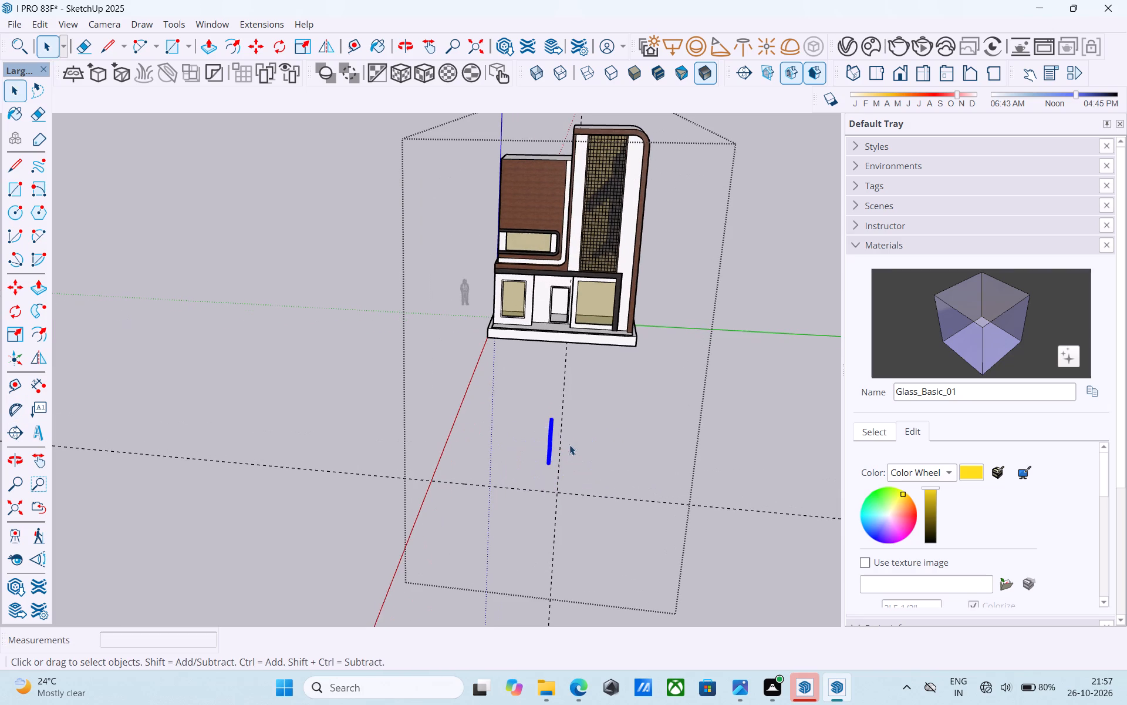
Rotate the imported door 90° on the ground plane so its face is parallel to the building's front.
{"action": "left_click", "coordinate": [565, 437]}
{"action": "left_click", "coordinate": [541, 441]}
{"action": "left_click", "coordinate": [555, 445]}
{"action": "left_click", "coordinate": [552, 444]}
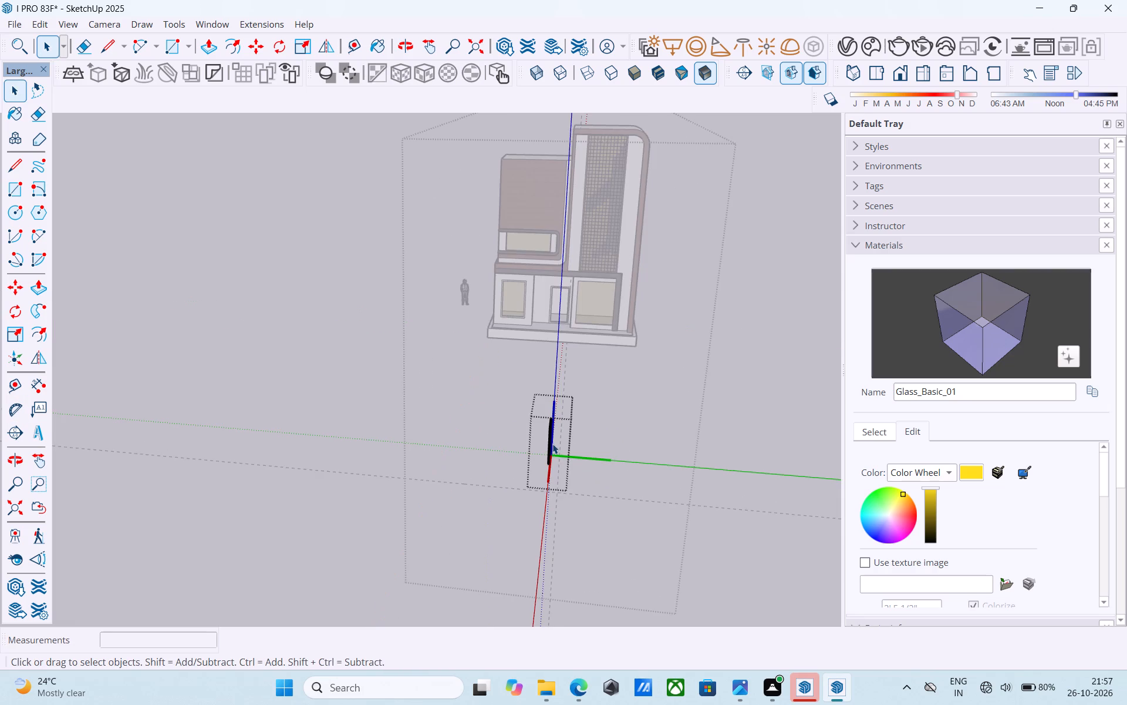
{"action": "left_click", "coordinate": [684, 427]}
{"action": "left_click", "coordinate": [553, 427]}
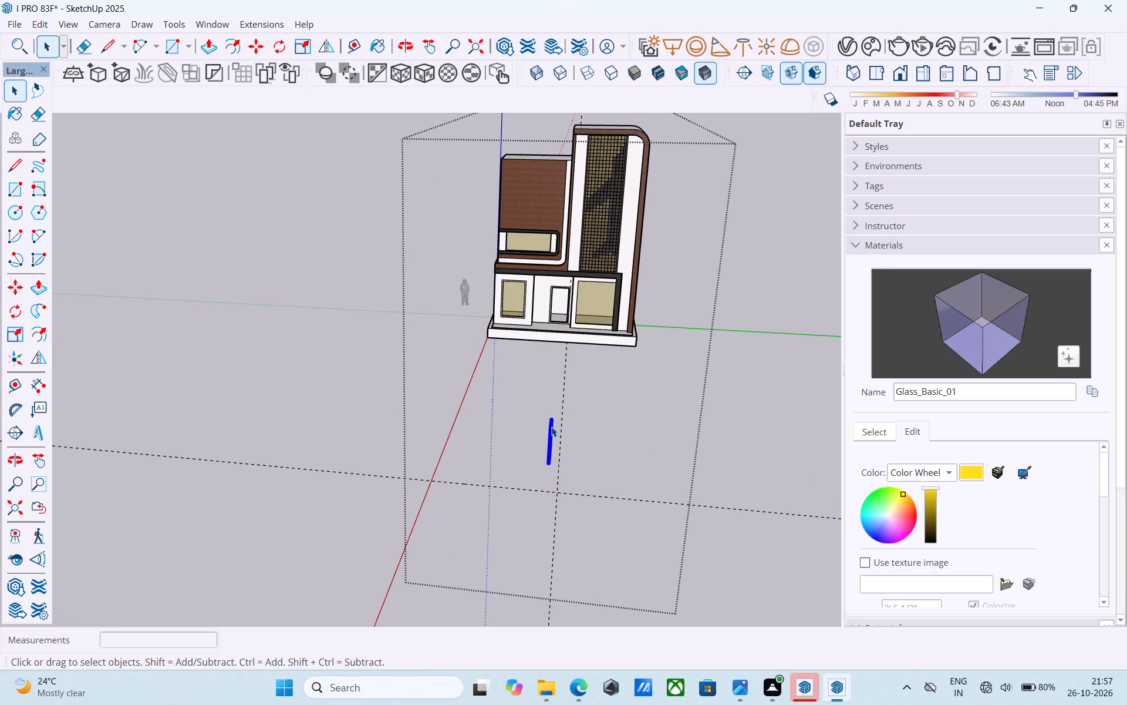
{"action": "key", "text": "q"}
{"action": "left_click", "coordinate": [517, 478]}
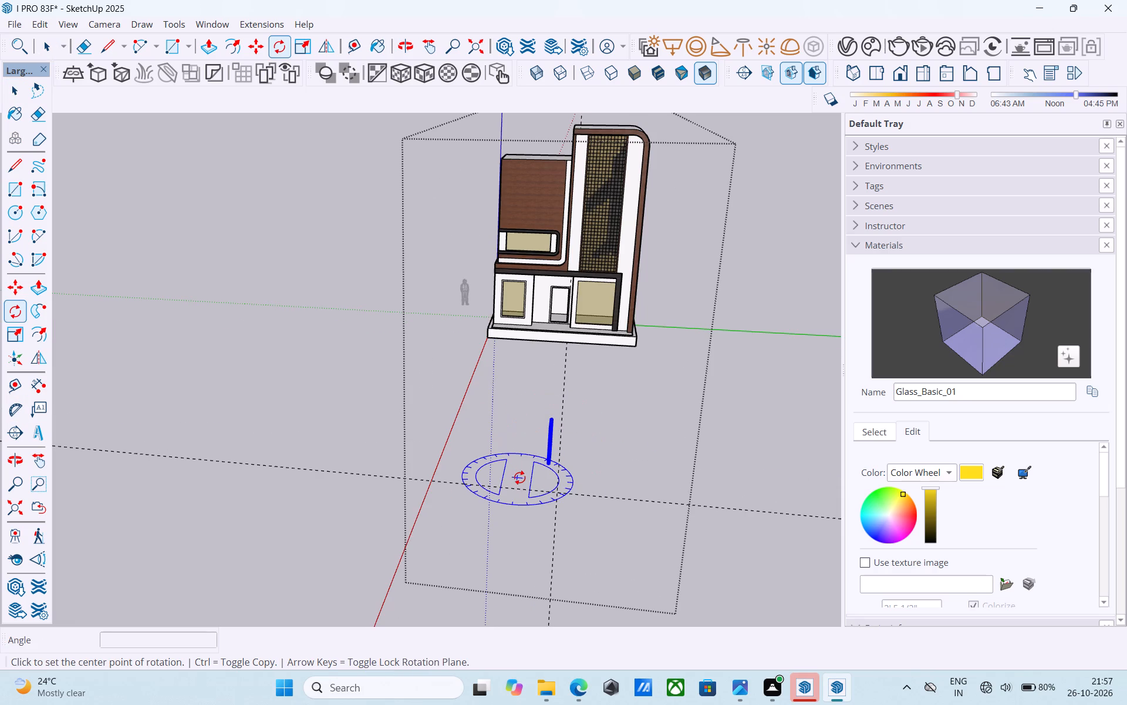
{"action": "left_click", "coordinate": [614, 482]}
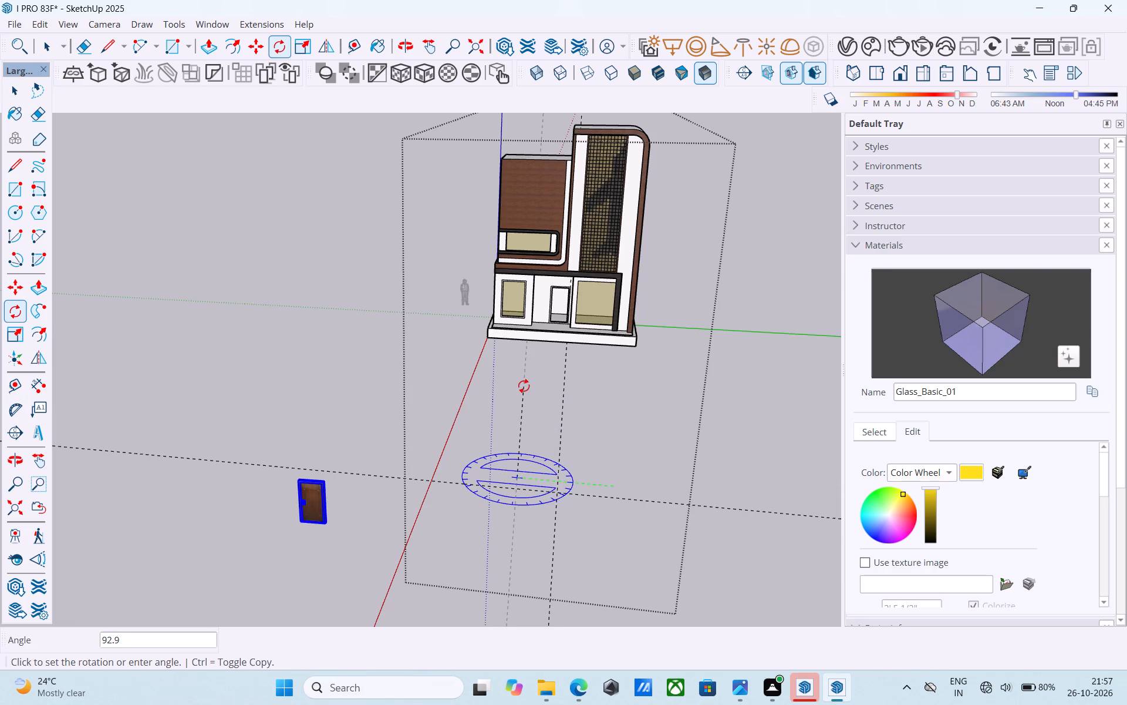
{"action": "left_click", "coordinate": [527, 384]}
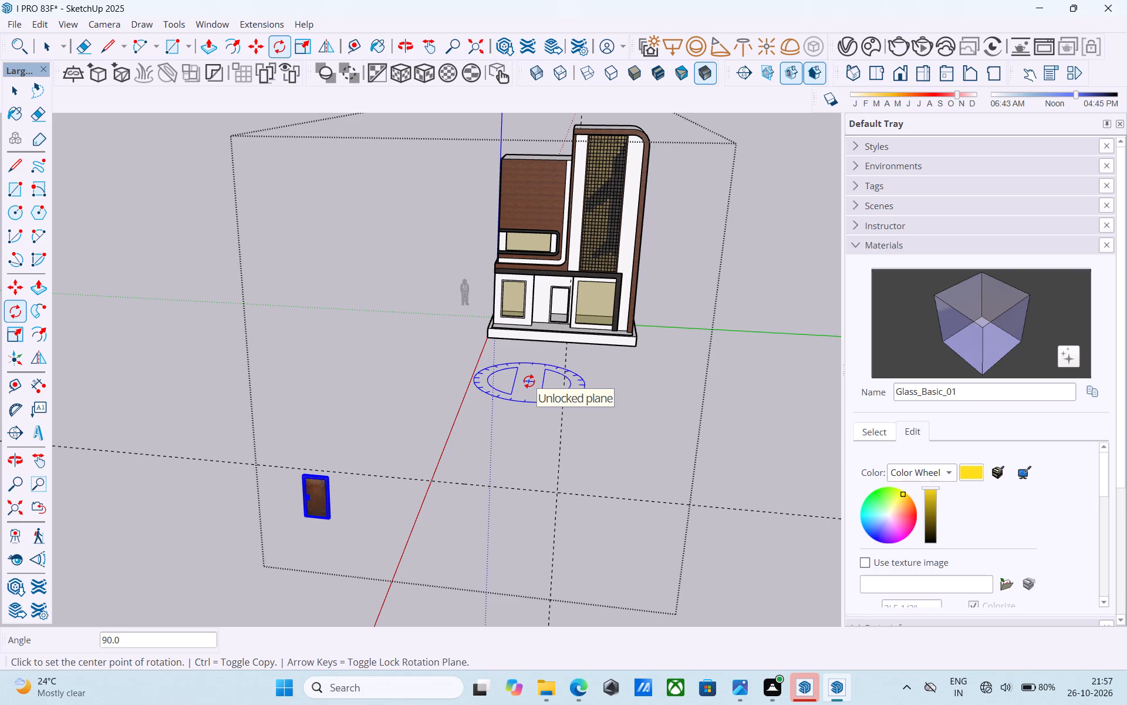
Move the door by its upper right corner to the upper right corner of the entrance opening's frame.
{"action": "scroll", "coordinate": [529, 380], "scroll_direction": "down", "scroll_amount": 4}
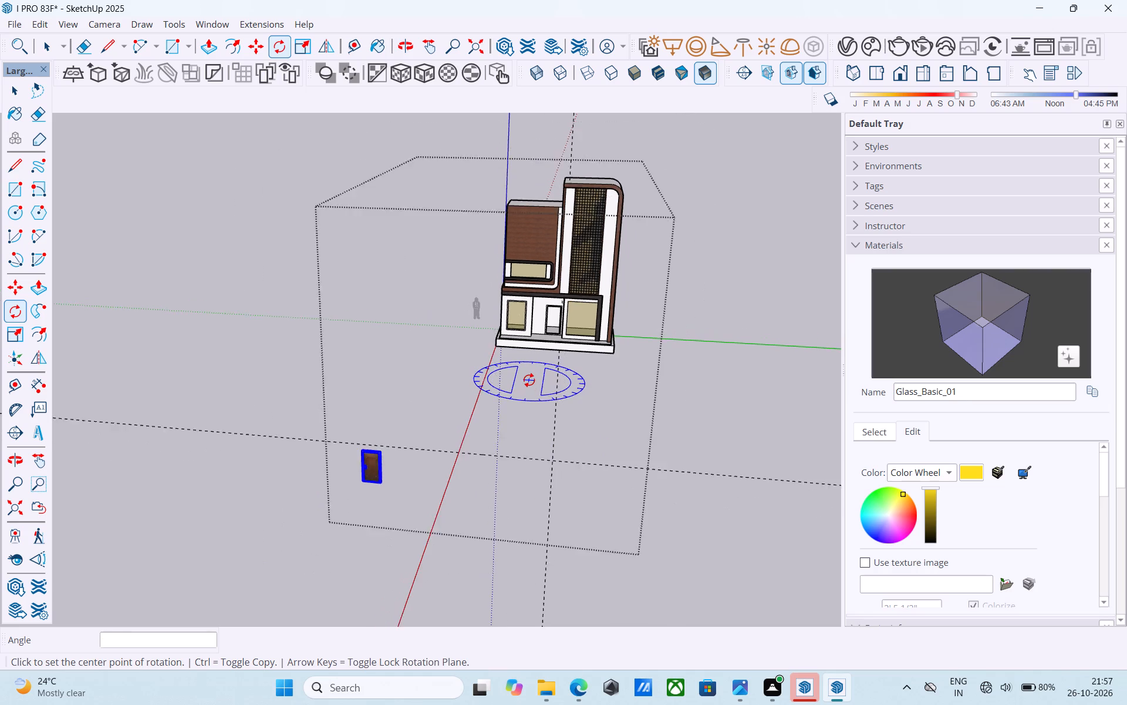
{"action": "scroll", "coordinate": [529, 380], "scroll_direction": "down", "scroll_amount": 2}
{"action": "middle_click_drag", "start_coordinate": [529, 380], "coordinate": [549, 356]}
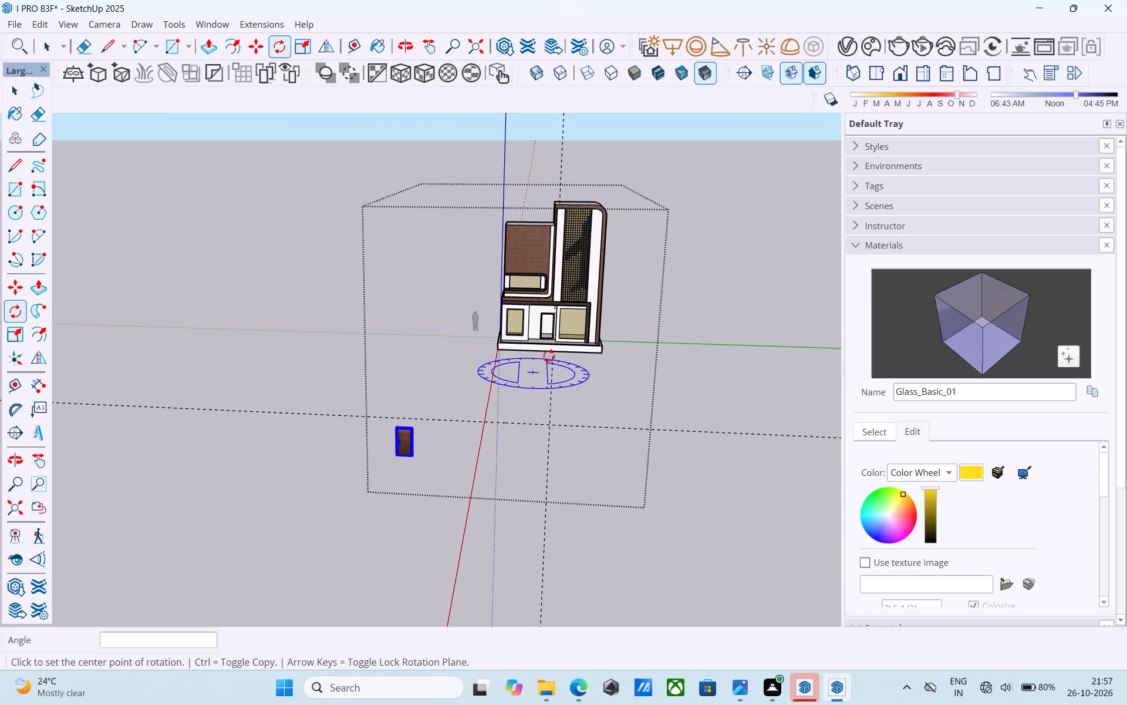
{"action": "key", "text": "m"}
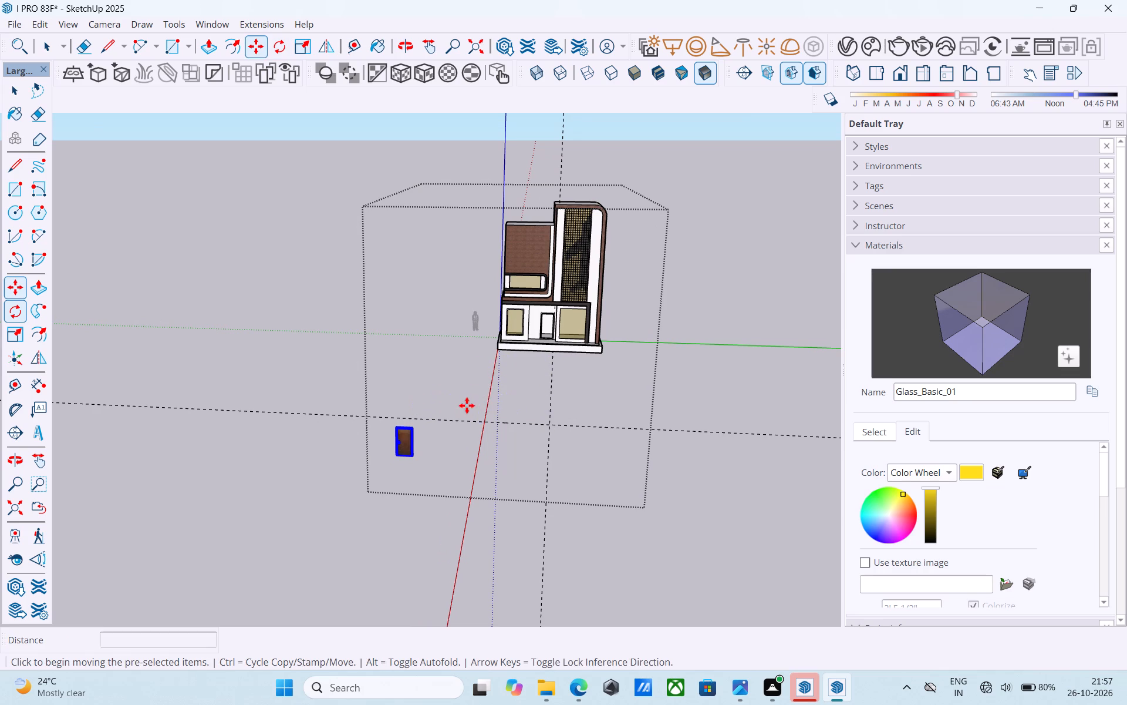
{"action": "scroll", "coordinate": [417, 412], "scroll_direction": "up", "scroll_amount": 10}
{"action": "scroll", "coordinate": [492, 397], "scroll_direction": "down", "scroll_amount": 5}
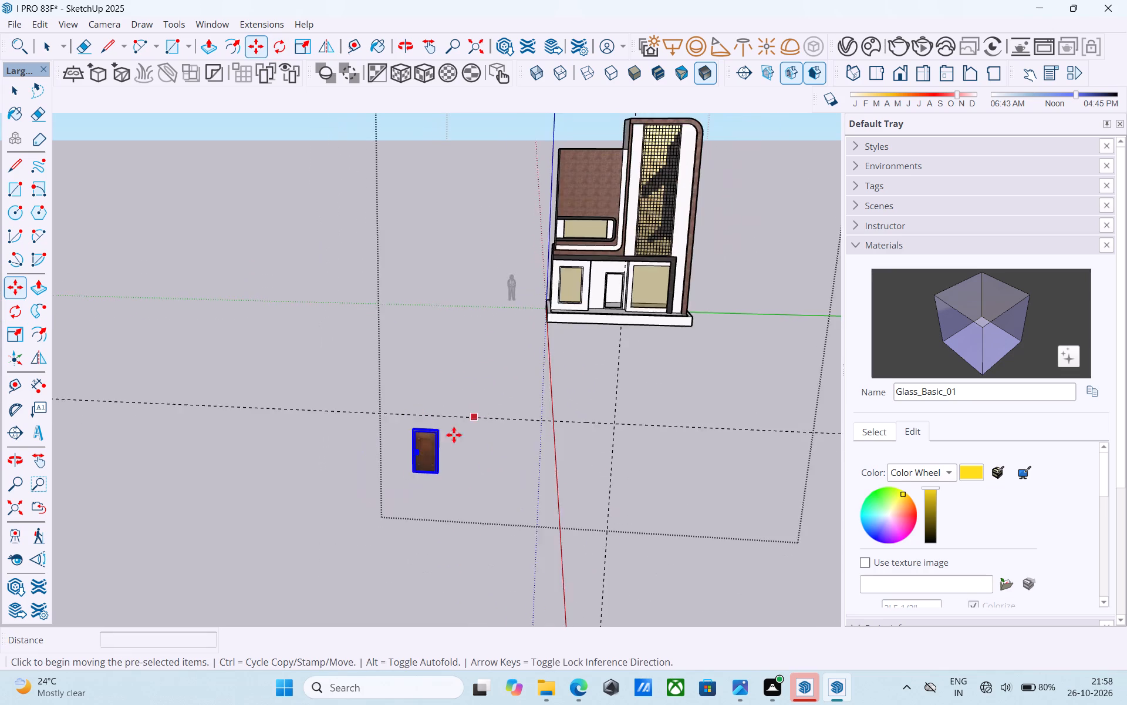
{"action": "middle_click_drag", "start_coordinate": [455, 433], "coordinate": [405, 471]}
{"action": "scroll", "coordinate": [386, 474], "scroll_direction": "up", "scroll_amount": 20}
{"action": "scroll", "coordinate": [386, 474], "scroll_direction": "up", "scroll_amount": 2}
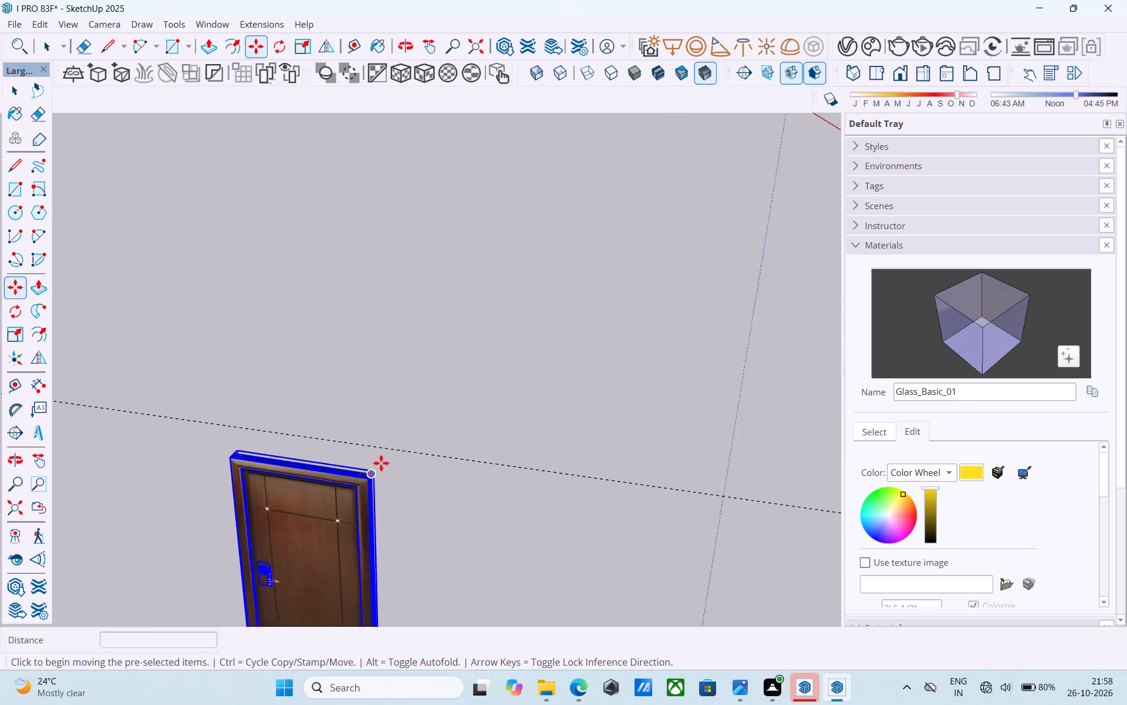
{"action": "scroll", "coordinate": [381, 463], "scroll_direction": "up", "scroll_amount": 18}
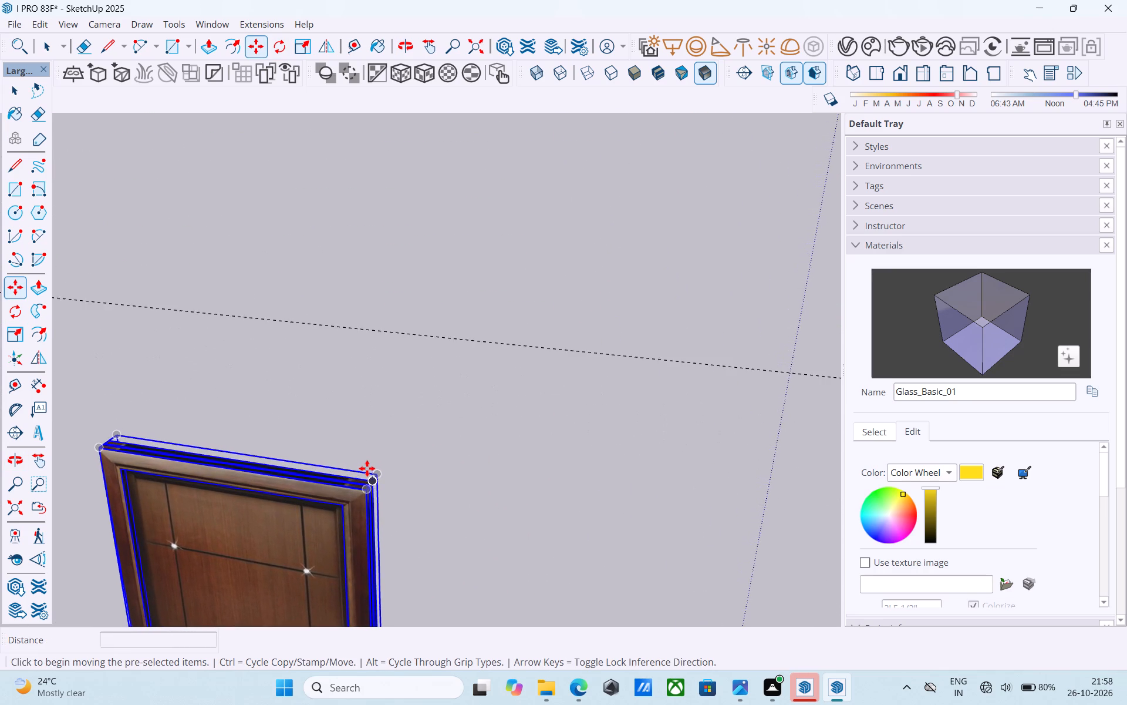
{"action": "scroll", "coordinate": [367, 468], "scroll_direction": "up", "scroll_amount": 16}
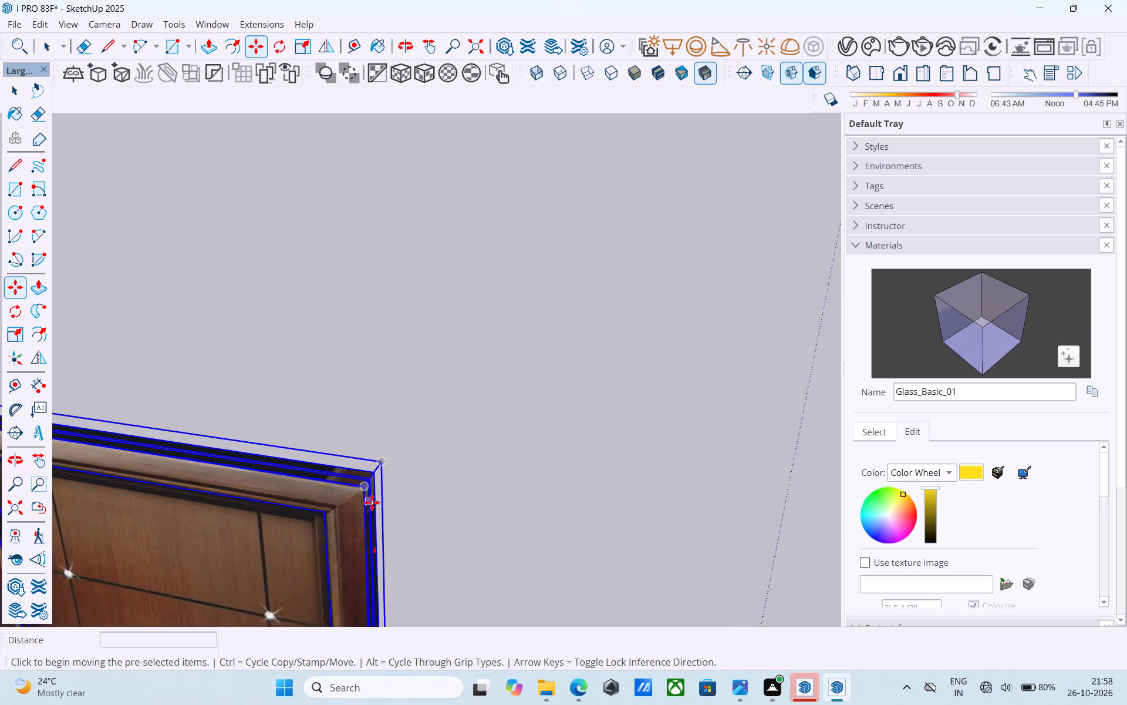
{"action": "scroll", "coordinate": [372, 502], "scroll_direction": "up", "scroll_amount": 7}
{"action": "left_click", "coordinate": [379, 436]}
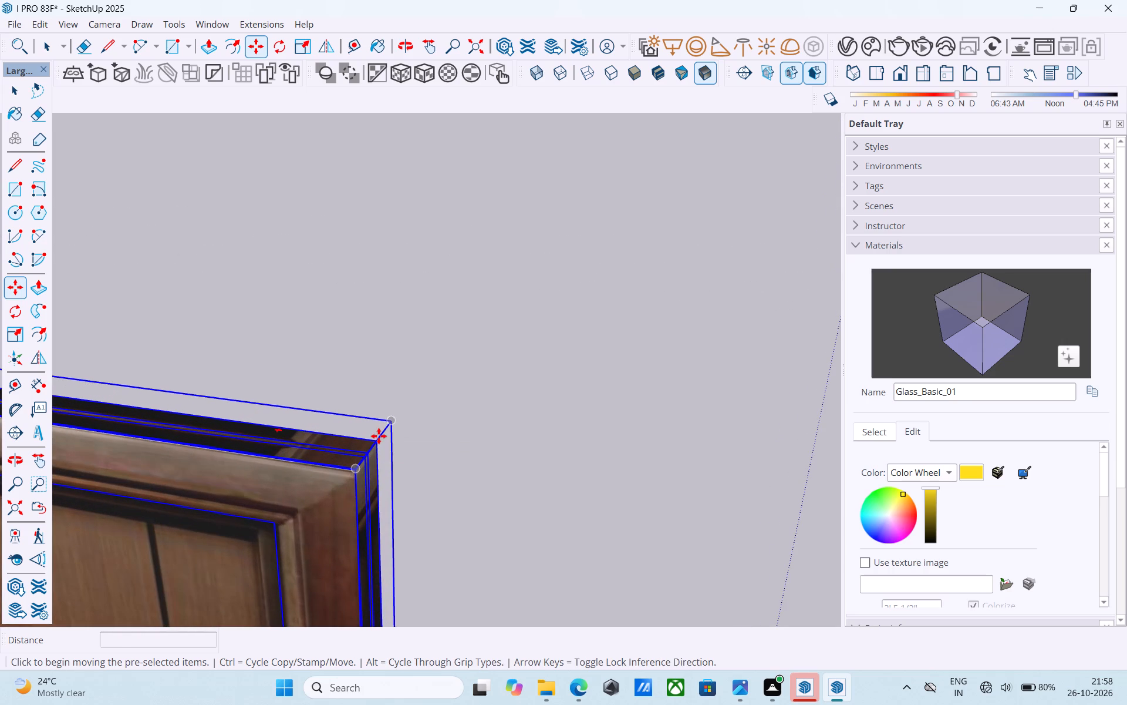
{"action": "scroll", "coordinate": [390, 425], "scroll_direction": "down", "scroll_amount": 7}
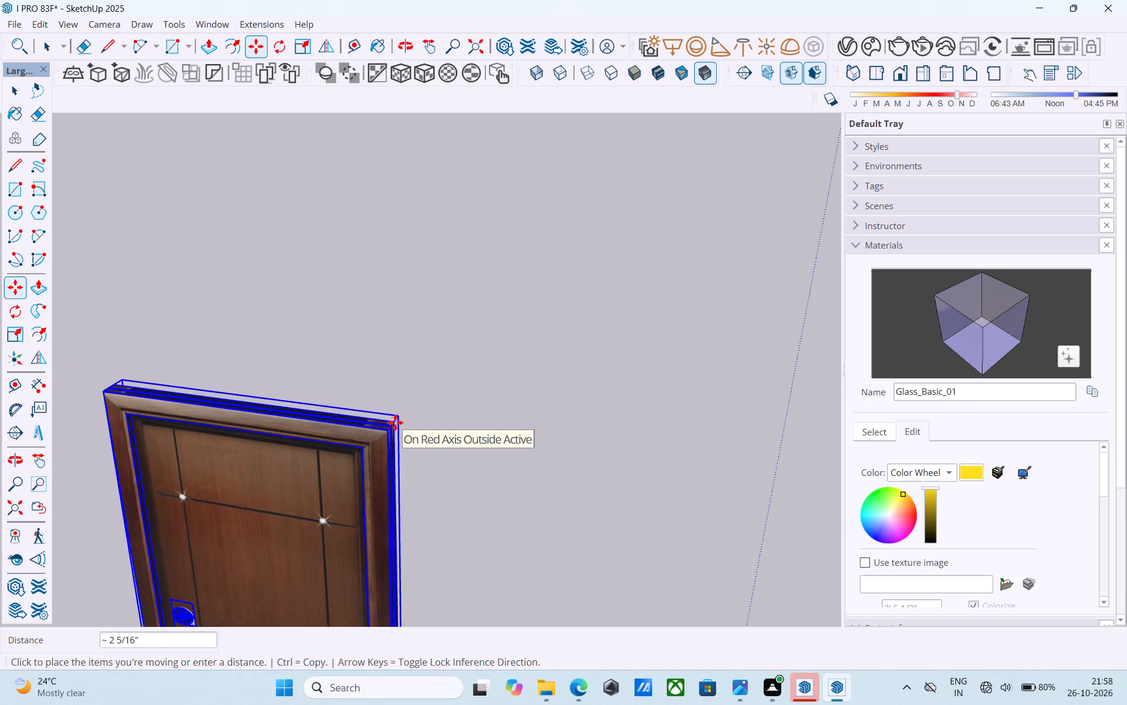
{"action": "scroll", "coordinate": [395, 422], "scroll_direction": "down", "scroll_amount": 16}
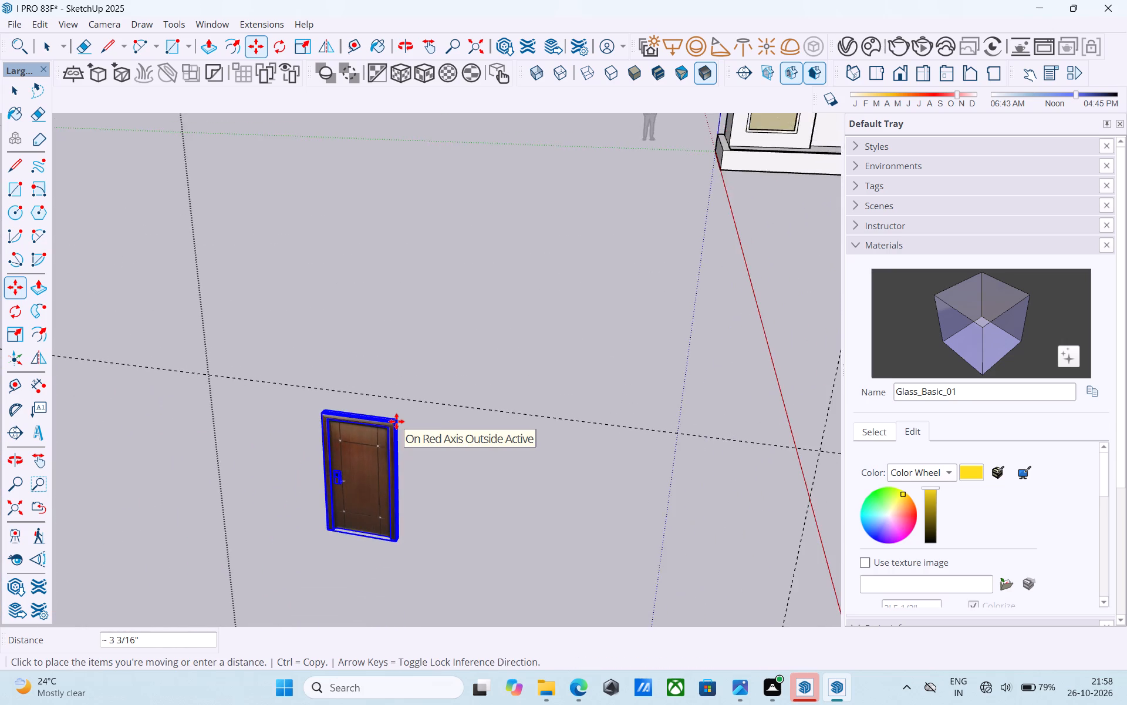
{"action": "scroll", "coordinate": [396, 421], "scroll_direction": "down", "scroll_amount": 14}
{"action": "scroll", "coordinate": [525, 374], "scroll_direction": "down", "scroll_amount": 4}
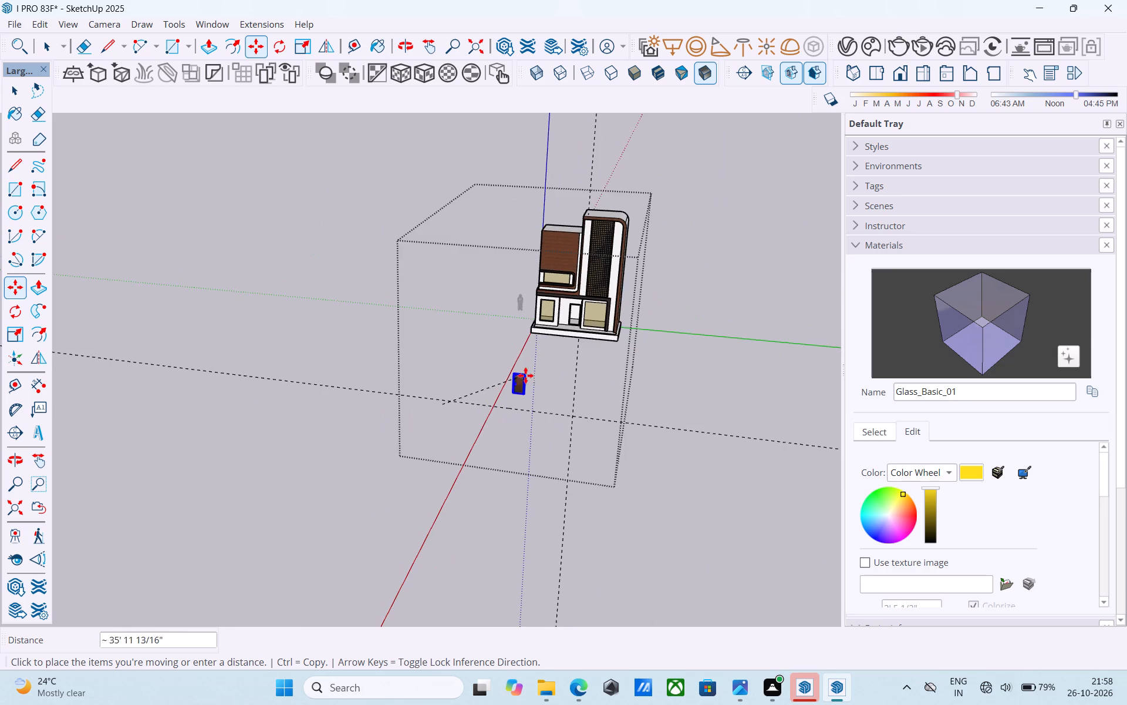
{"action": "scroll", "coordinate": [396, 425], "scroll_direction": "down", "scroll_amount": 7}
{"action": "middle_click_drag", "start_coordinate": [365, 430], "coordinate": [442, 367]}
{"action": "scroll", "coordinate": [464, 373], "scroll_direction": "up", "scroll_amount": 2}
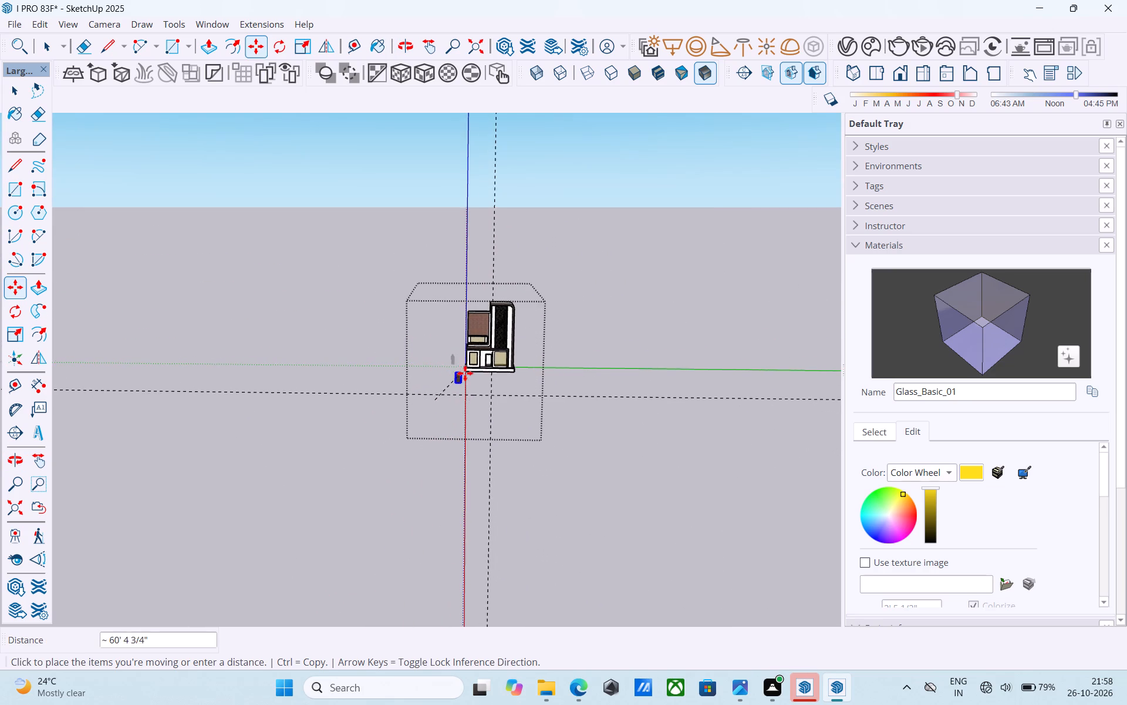
{"action": "scroll", "coordinate": [465, 373], "scroll_direction": "up", "scroll_amount": 7}
{"action": "scroll", "coordinate": [519, 354], "scroll_direction": "up", "scroll_amount": 7}
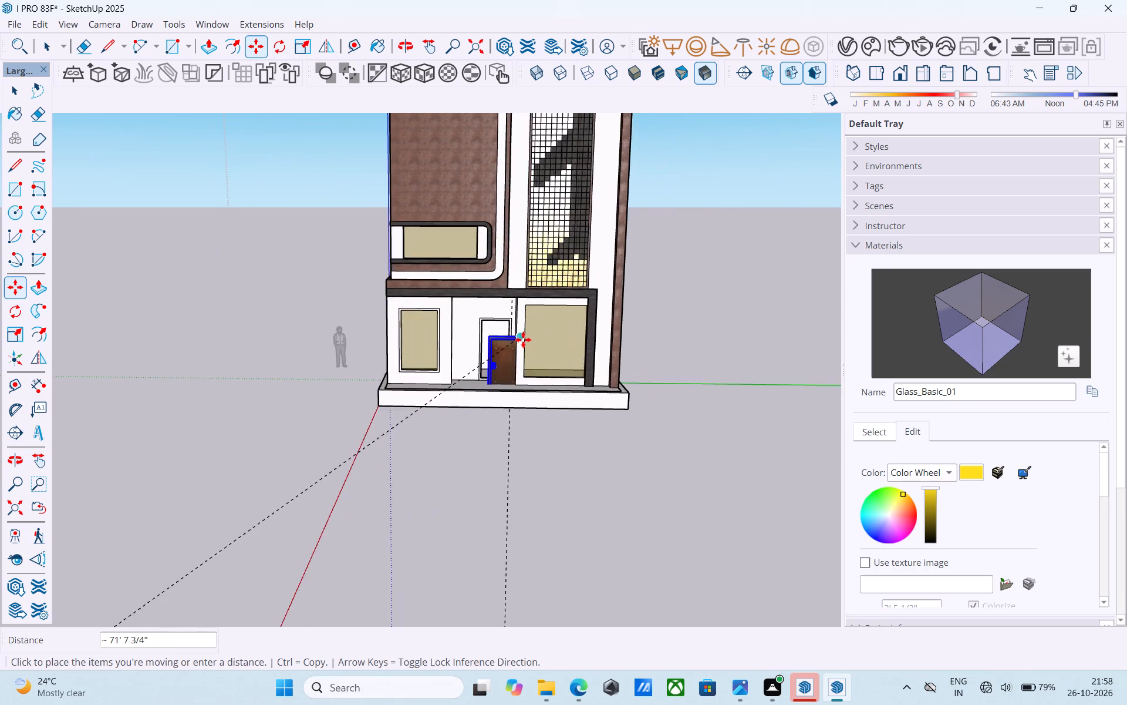
{"action": "scroll", "coordinate": [523, 340], "scroll_direction": "up", "scroll_amount": 10}
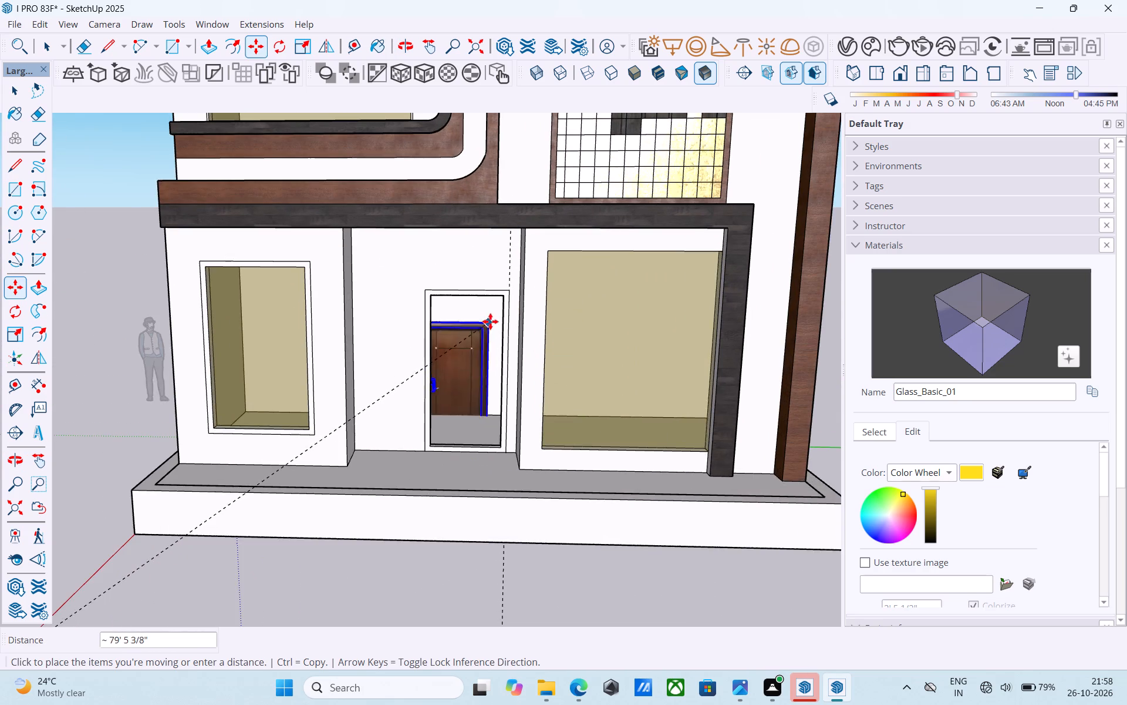
{"action": "scroll", "coordinate": [502, 297], "scroll_direction": "up", "scroll_amount": 9}
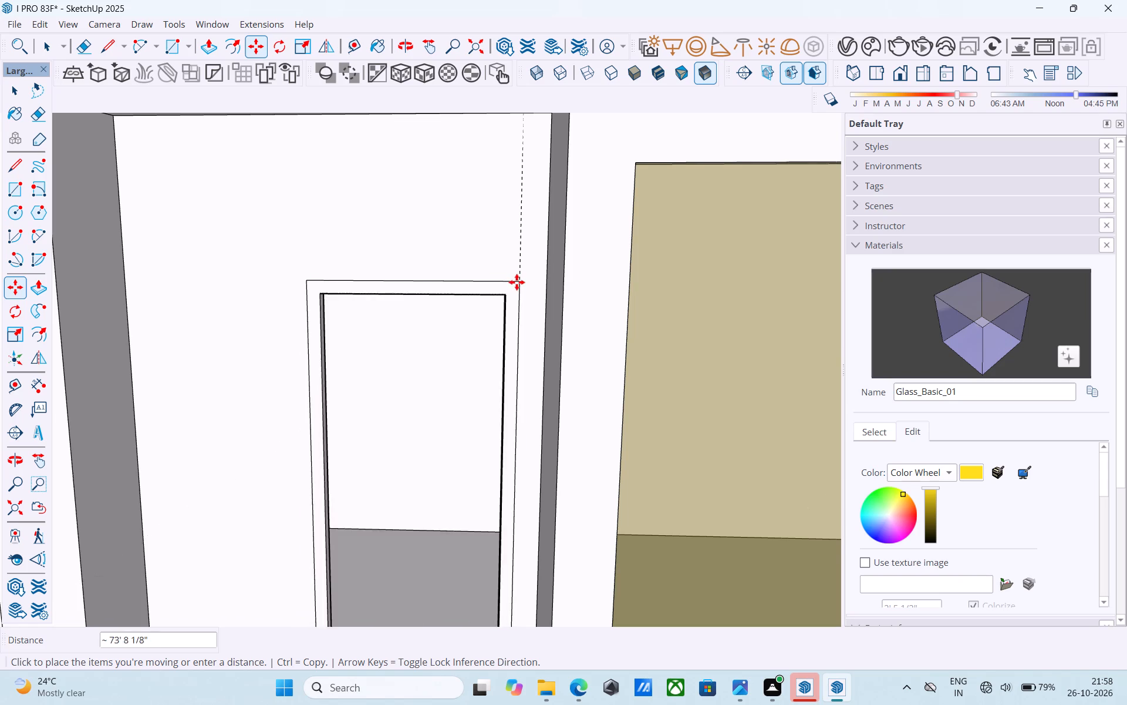
{"action": "left_click", "coordinate": [515, 282]}
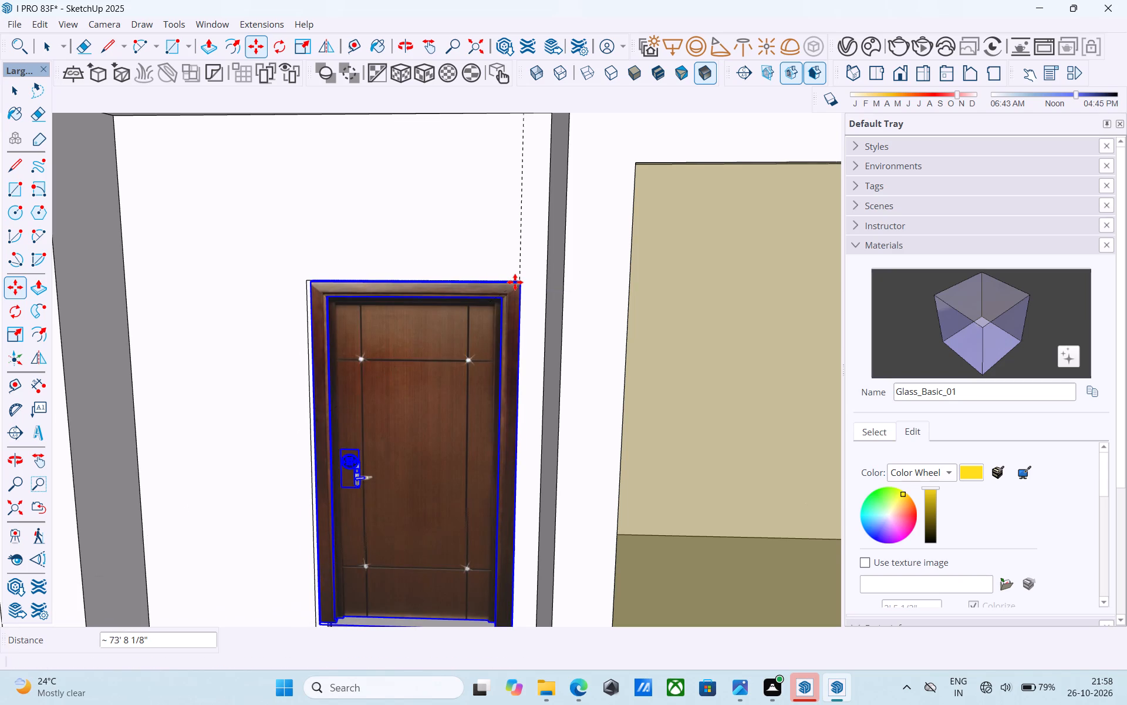
Shift the door by its rear upper corner to align exactly with the entrance frame's upper right corner.
{"action": "middle_click_drag", "start_coordinate": [515, 282], "coordinate": [522, 417]}
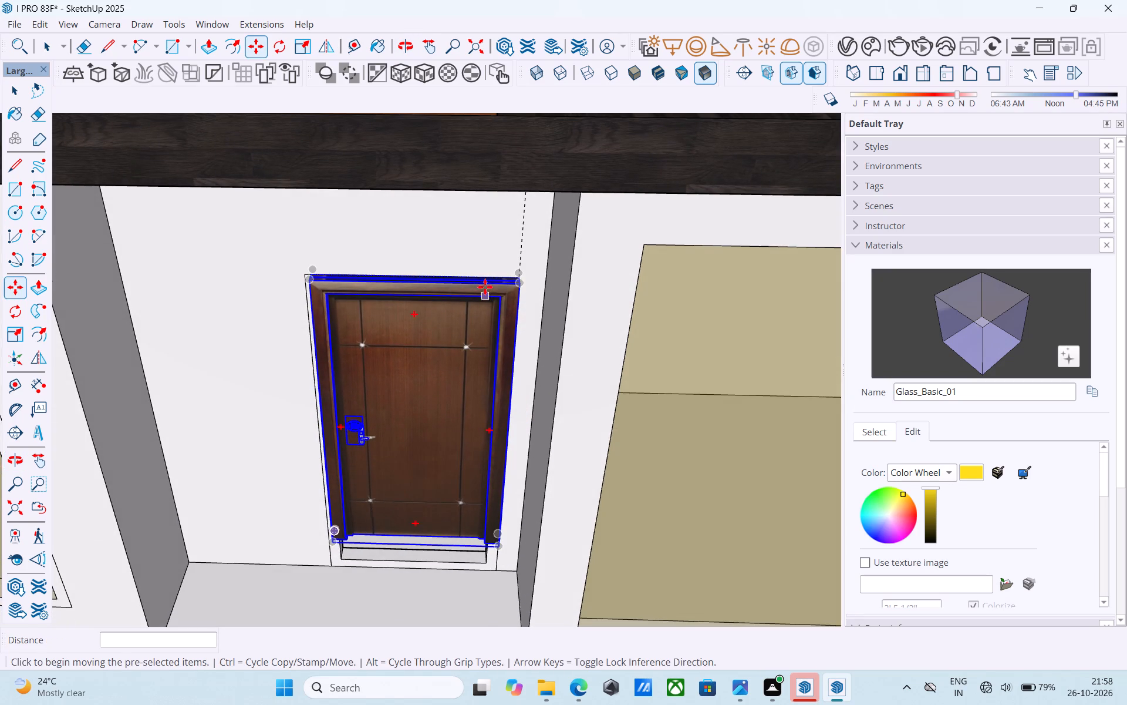
{"action": "scroll", "coordinate": [486, 281], "scroll_direction": "up", "scroll_amount": 11}
{"action": "middle_click_drag", "start_coordinate": [546, 286], "coordinate": [536, 335]}
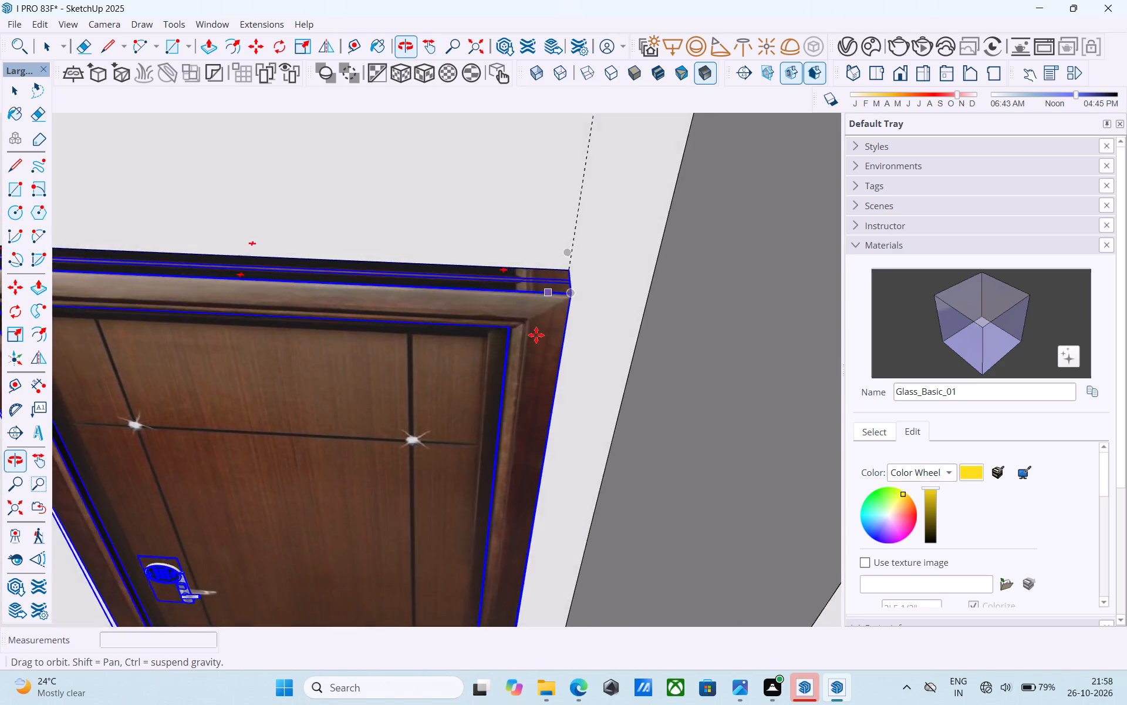
{"action": "middle_click_drag", "start_coordinate": [536, 335], "coordinate": [536, 336]}
{"action": "scroll", "coordinate": [548, 318], "scroll_direction": "up", "scroll_amount": 7}
{"action": "left_click", "coordinate": [587, 221]}
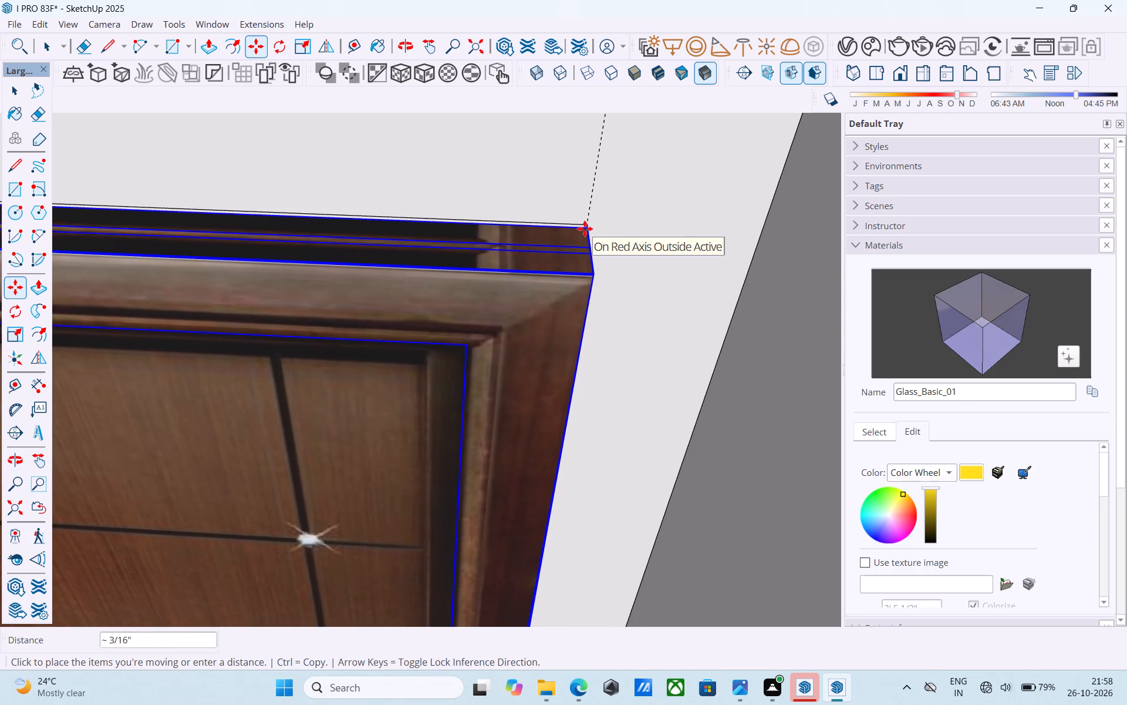
{"action": "middle_click_drag", "start_coordinate": [585, 229], "coordinate": [489, 266]}
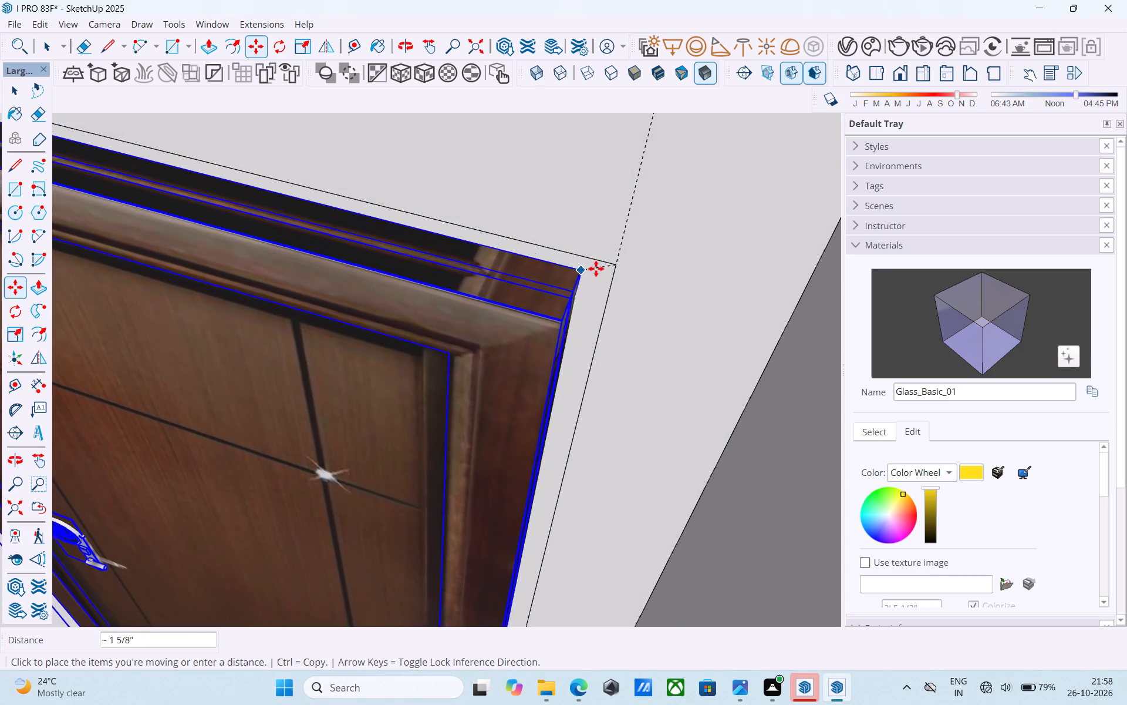
{"action": "left_click", "coordinate": [613, 266]}
Scale the door's width by about 1.03 along the red axis to reach the entrance frame's left edge.
{"action": "scroll", "coordinate": [613, 266], "scroll_direction": "up", "scroll_amount": 1}
{"action": "middle_click_drag", "start_coordinate": [613, 266], "coordinate": [626, 247]}
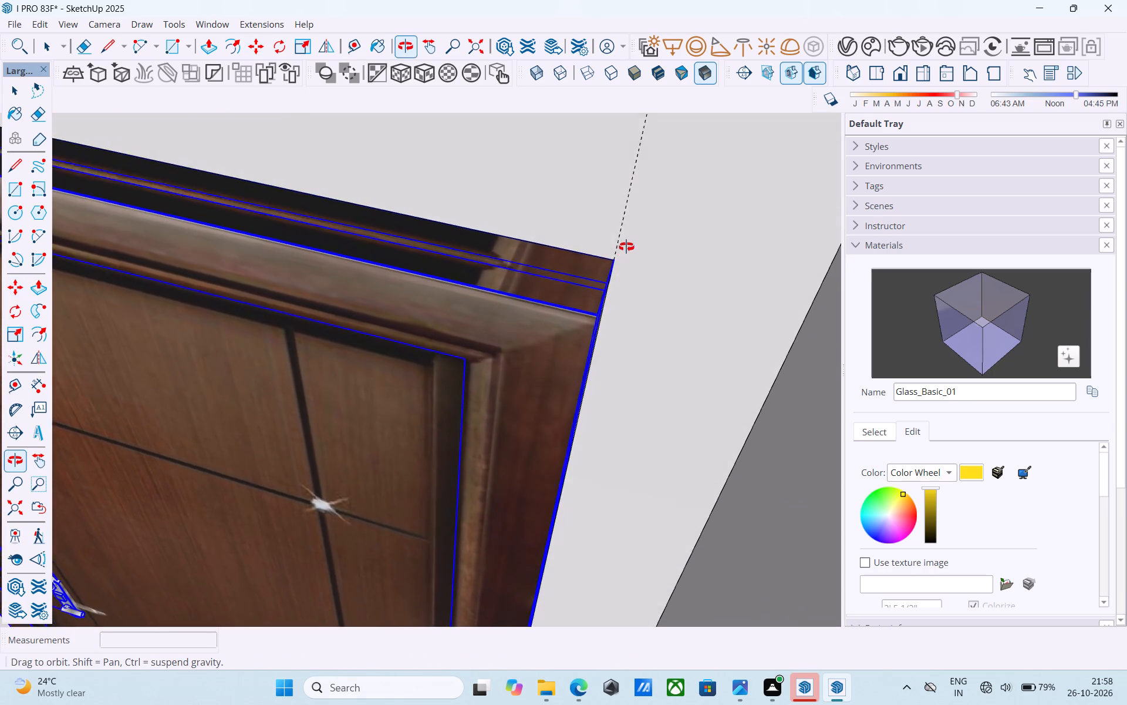
{"action": "middle_click_drag", "start_coordinate": [626, 247], "coordinate": [674, 197]}
{"action": "scroll", "coordinate": [580, 274], "scroll_direction": "down", "scroll_amount": 2}
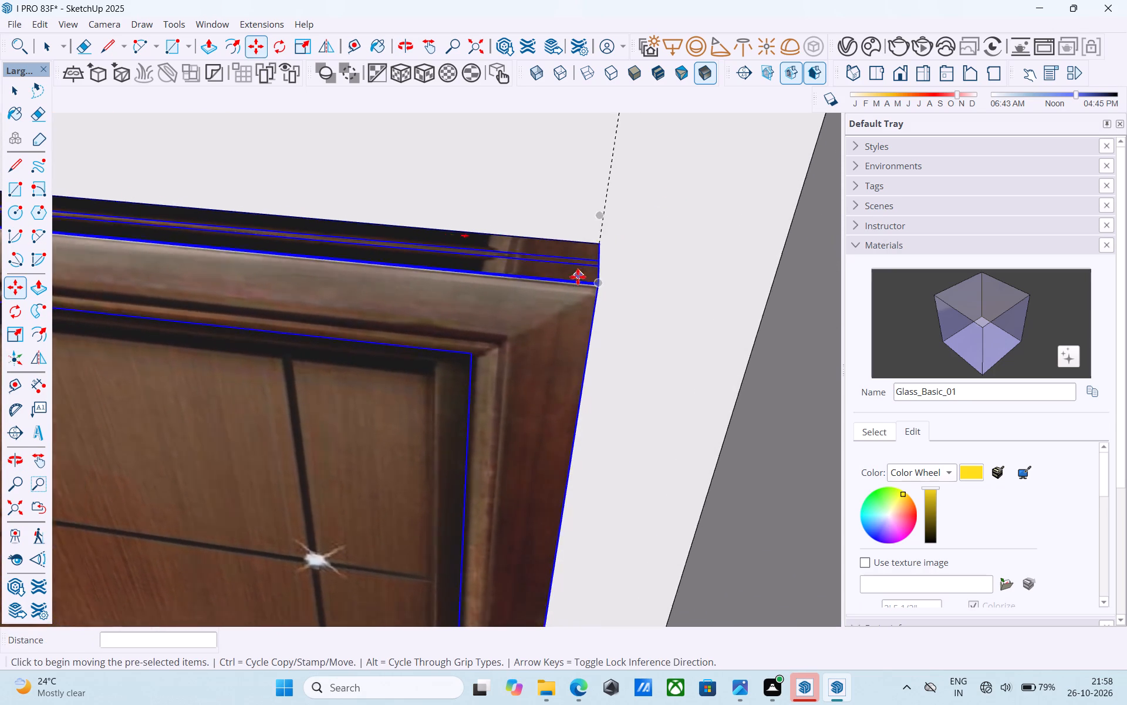
{"action": "scroll", "coordinate": [578, 277], "scroll_direction": "down", "scroll_amount": 16}
{"action": "middle_click_drag", "start_coordinate": [380, 348], "coordinate": [491, 288]}
{"action": "scroll", "coordinate": [328, 322], "scroll_direction": "down", "scroll_amount": 4}
{"action": "scroll", "coordinate": [530, 271], "scroll_direction": "up", "scroll_amount": 5}
{"action": "middle_click_drag", "start_coordinate": [504, 280], "coordinate": [527, 280]}
{"action": "key", "text": "s"}
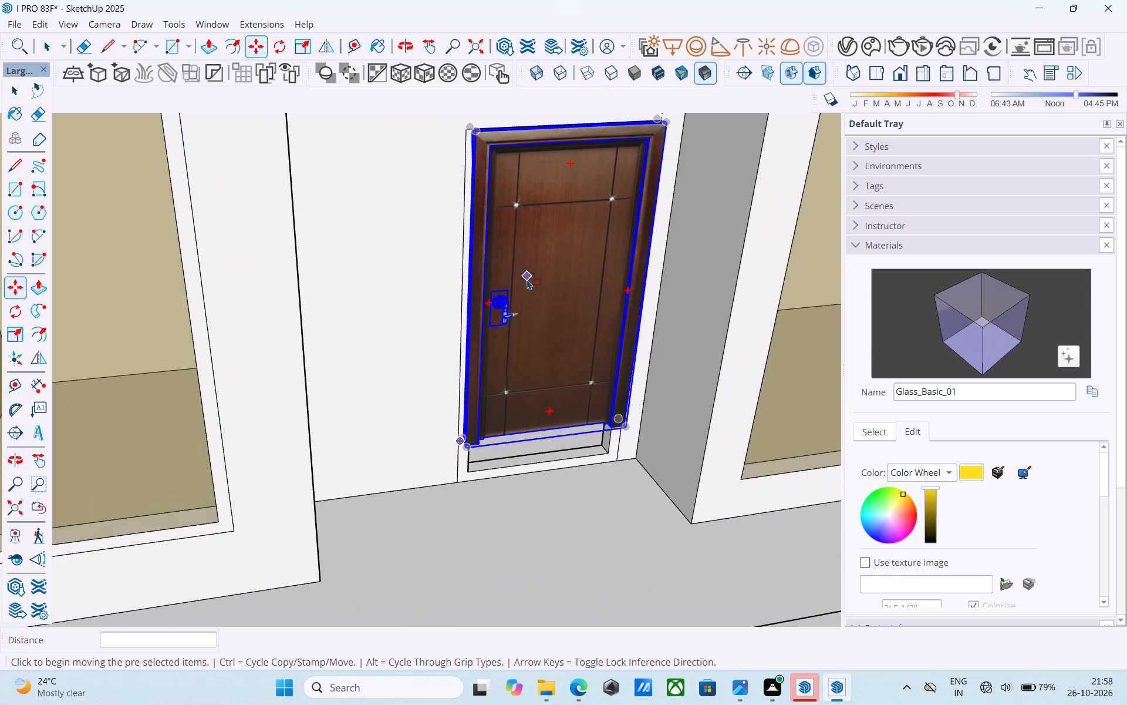
{"action": "scroll", "coordinate": [465, 297], "scroll_direction": "up", "scroll_amount": 12}
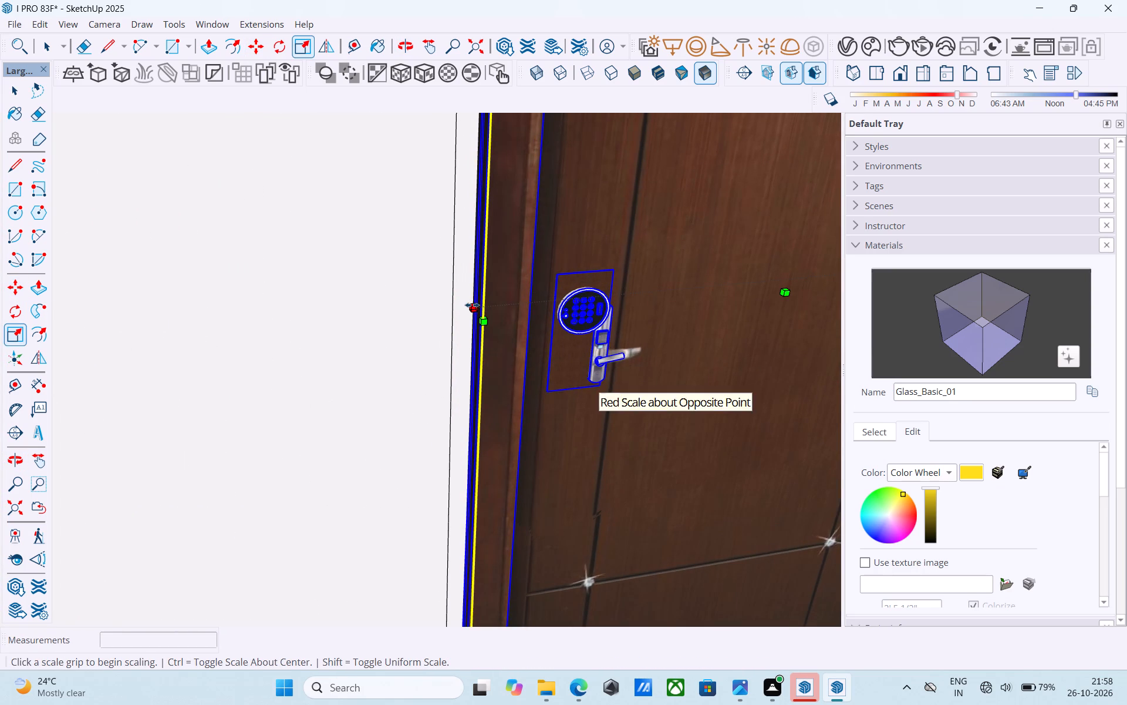
{"action": "left_click", "coordinate": [472, 305]}
{"action": "left_click", "coordinate": [454, 307]}
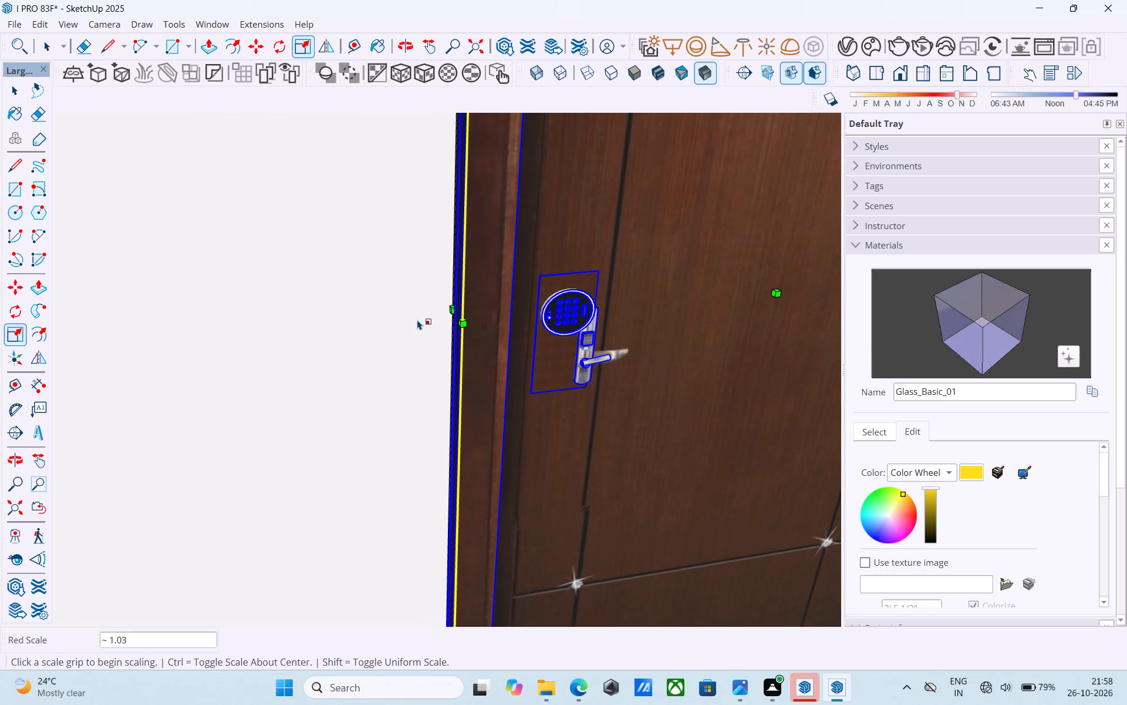
Scale the door's height along the blue axis, stretching its bottom edge down to the entrance floor.
{"action": "scroll", "coordinate": [417, 319], "scroll_direction": "down", "scroll_amount": 4}
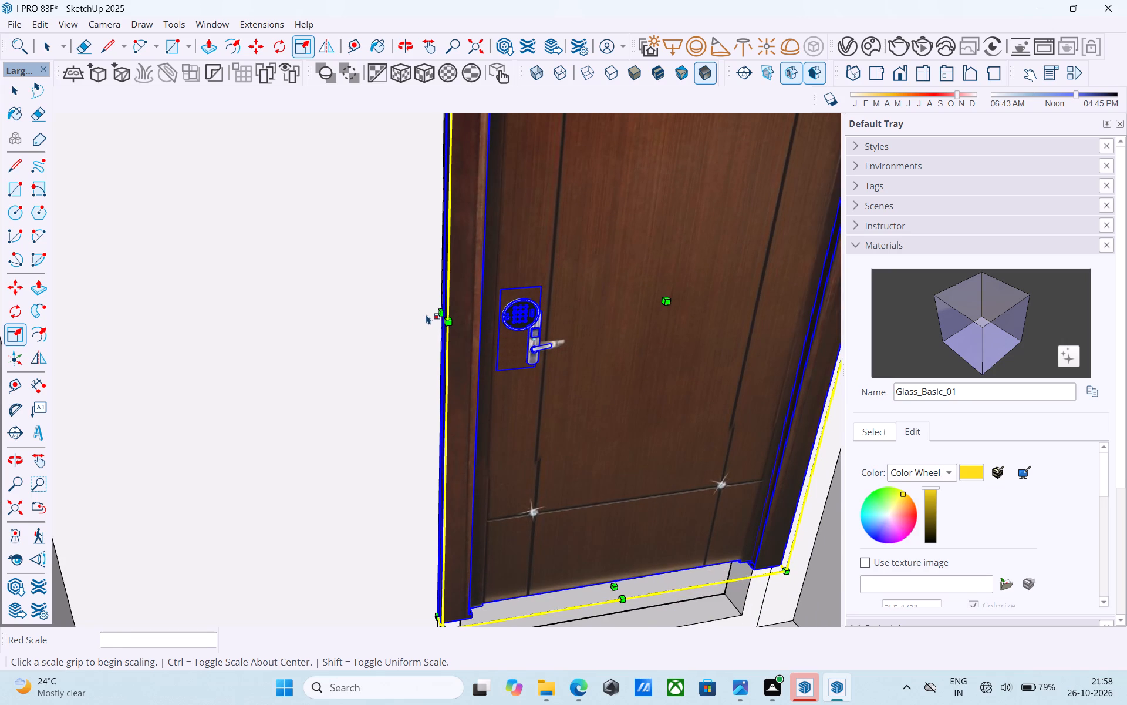
{"action": "scroll", "coordinate": [426, 314], "scroll_direction": "down", "scroll_amount": 5}
{"action": "scroll", "coordinate": [596, 496], "scroll_direction": "down", "scroll_amount": 1}
{"action": "middle_click_drag", "start_coordinate": [593, 533], "coordinate": [567, 438]}
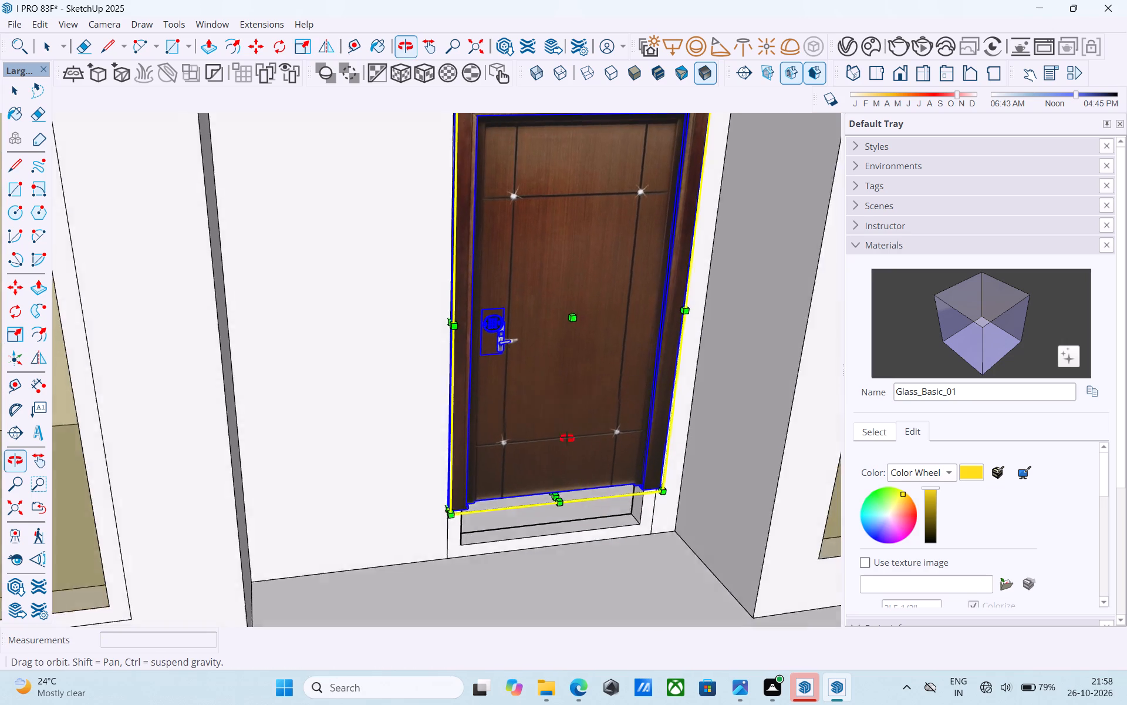
{"action": "middle_click_drag", "start_coordinate": [567, 438], "coordinate": [549, 441]}
{"action": "scroll", "coordinate": [560, 467], "scroll_direction": "up", "scroll_amount": 7}
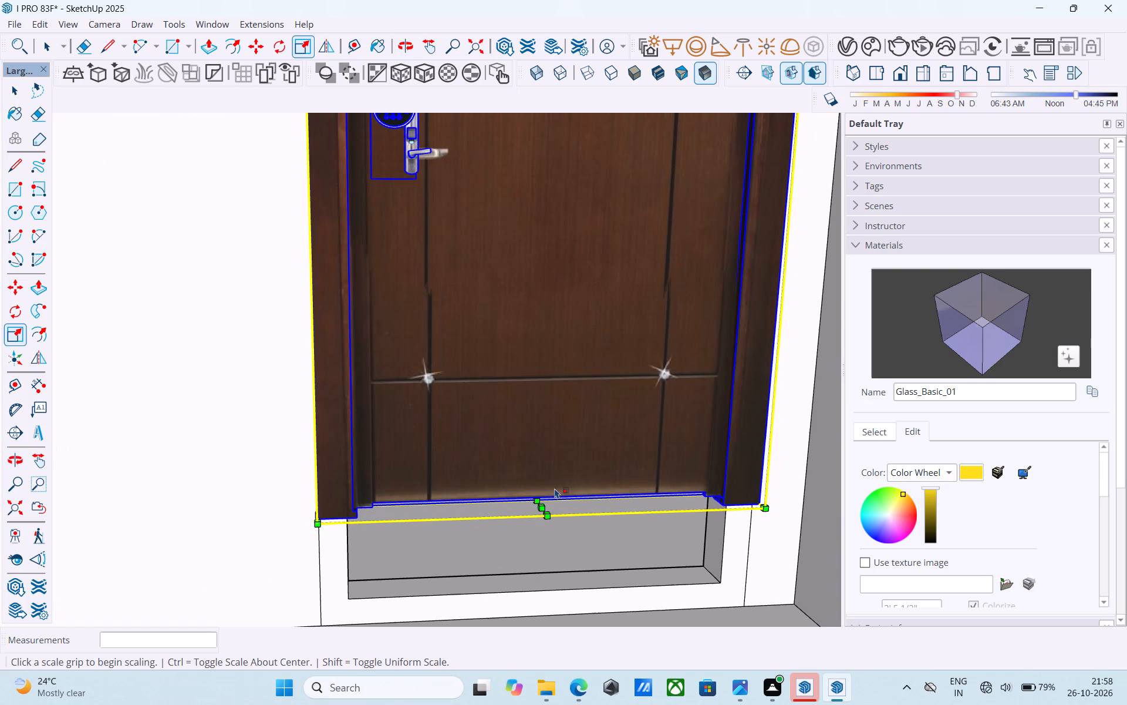
{"action": "left_click", "coordinate": [541, 505]}
{"action": "scroll", "coordinate": [541, 505], "scroll_direction": "down", "scroll_amount": 5}
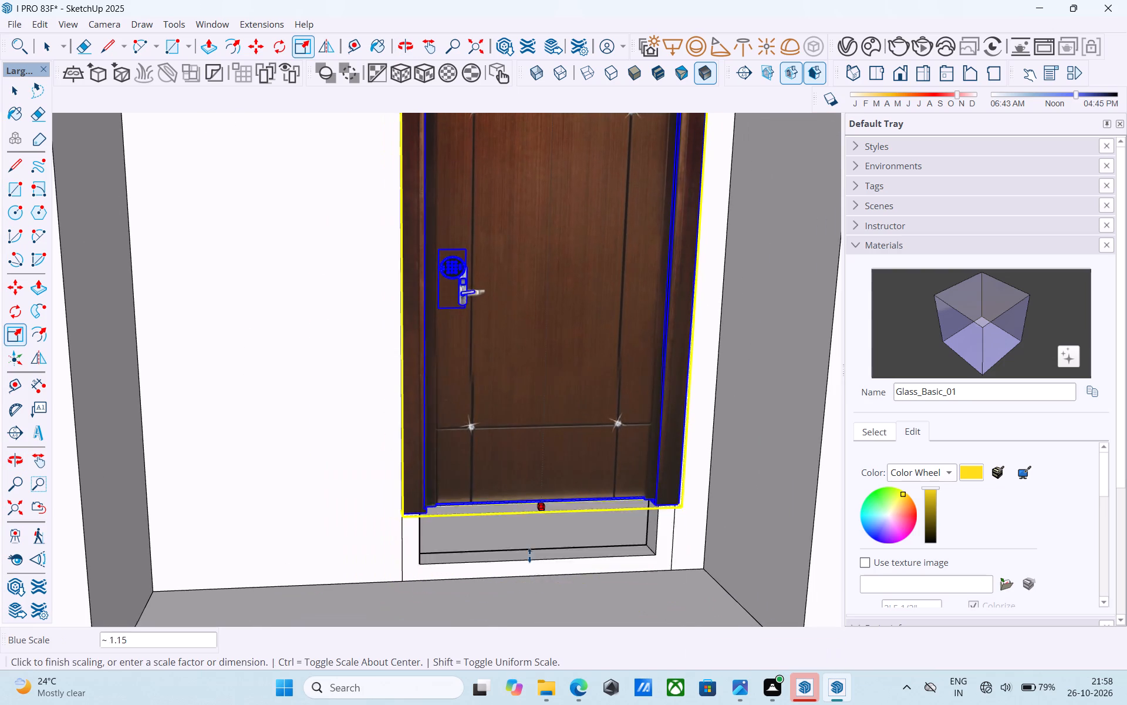
{"action": "left_click", "coordinate": [529, 613]}
{"action": "scroll", "coordinate": [532, 610], "scroll_direction": "down", "scroll_amount": 5}
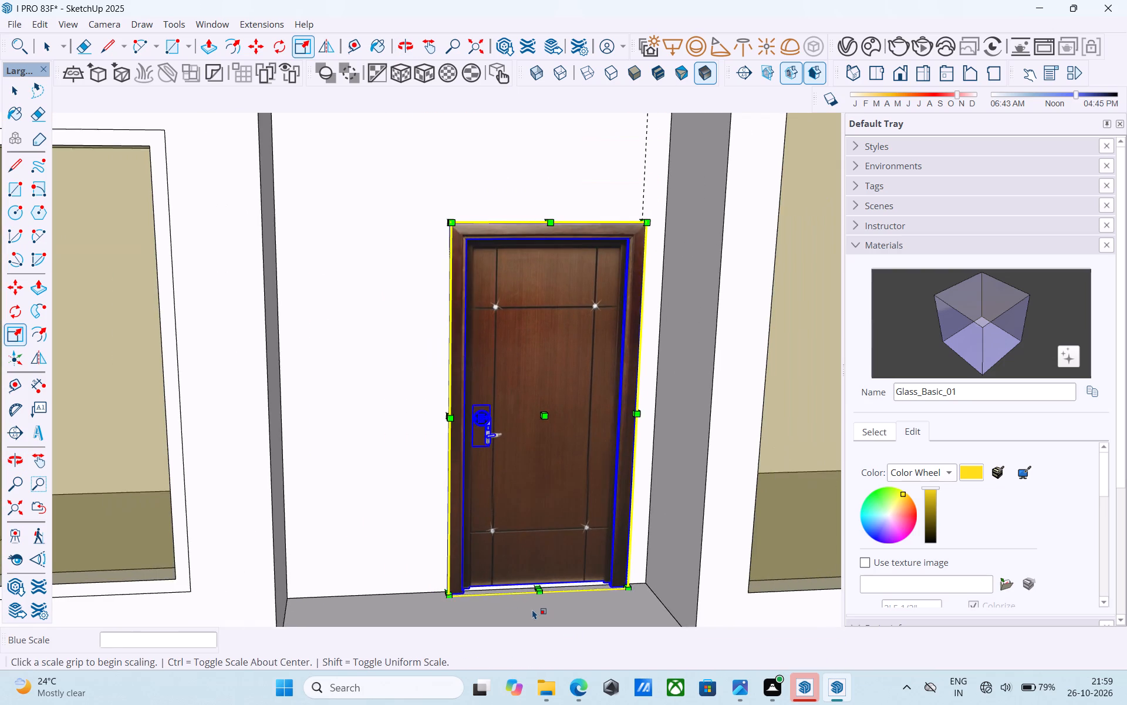
Paint the frame of the ground-floor window beside the entrance with the in-model material [Wood_Cherry_Original]1.
{"action": "scroll", "coordinate": [532, 609], "scroll_direction": "down", "scroll_amount": 8}
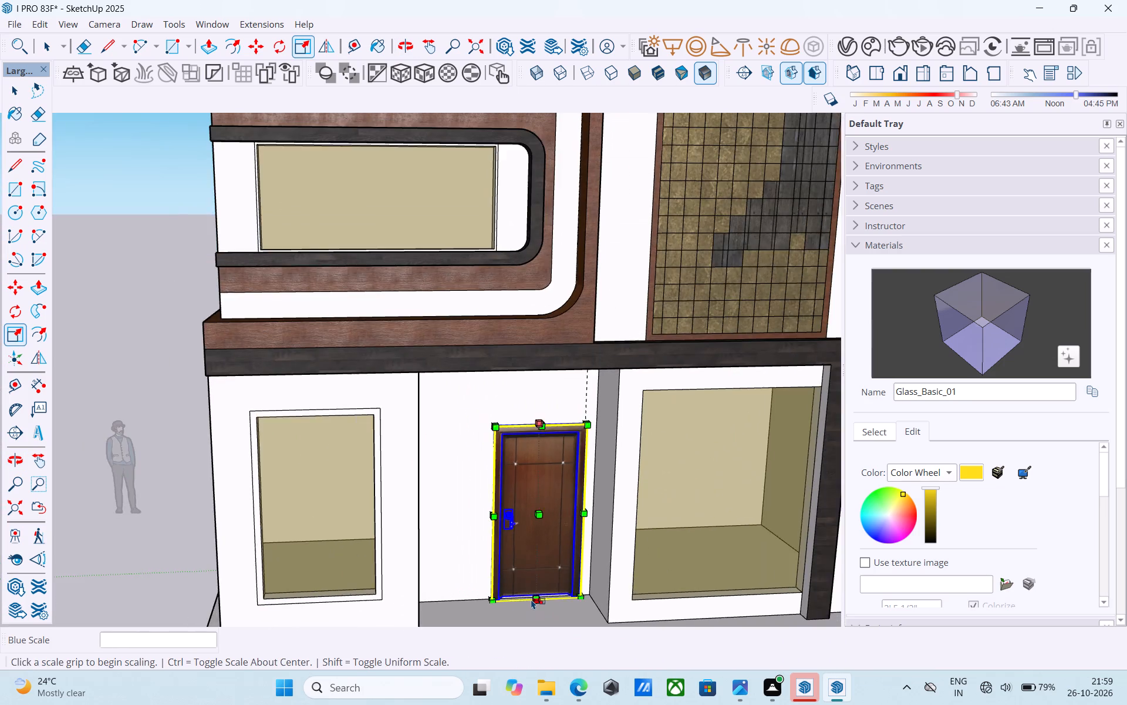
{"action": "scroll", "coordinate": [531, 599], "scroll_direction": "down", "scroll_amount": 5}
{"action": "middle_click", "coordinate": [531, 599]}
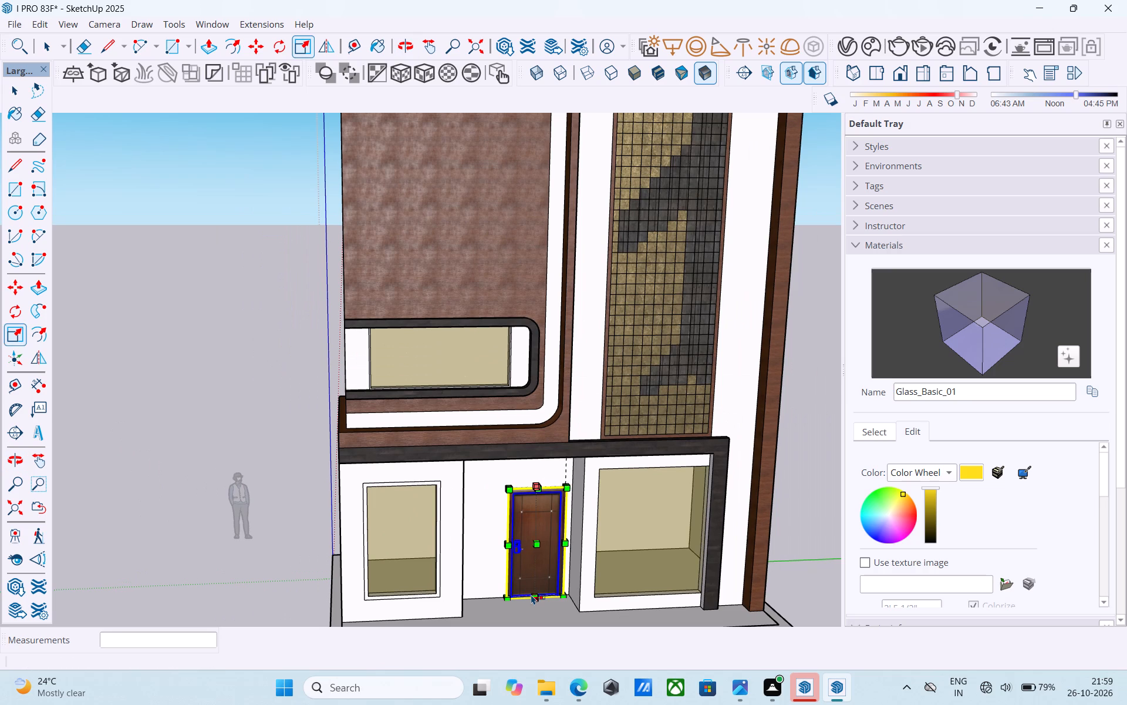
{"action": "middle_click_drag", "start_coordinate": [531, 595], "coordinate": [532, 577]}
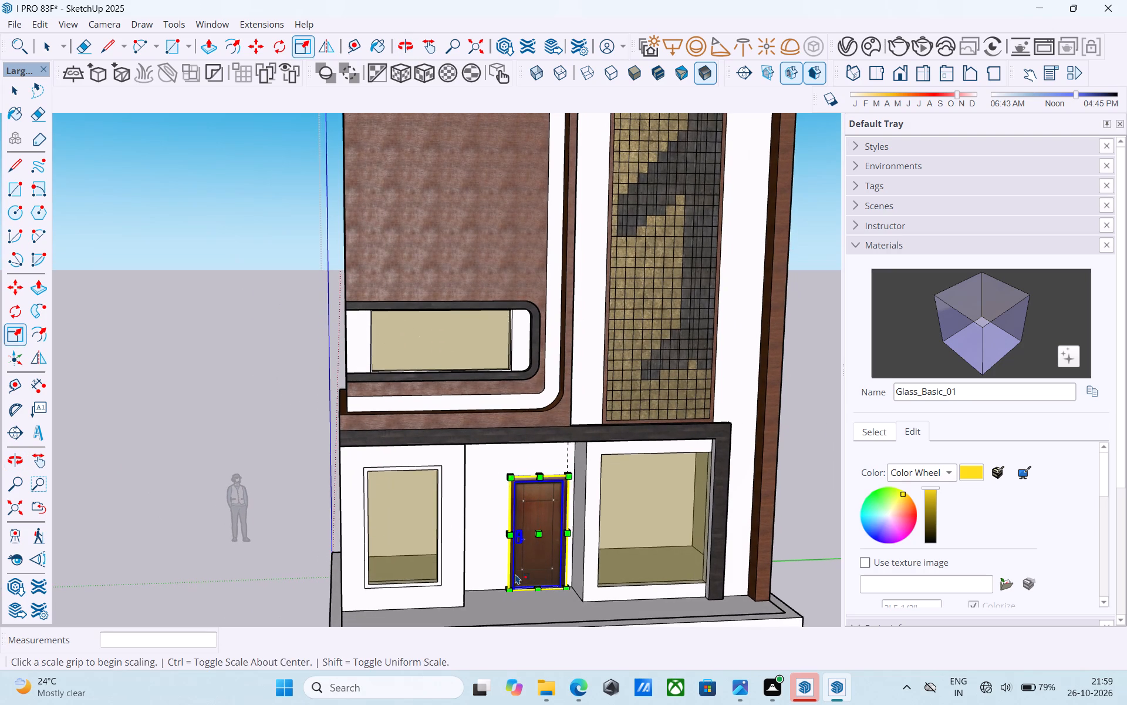
{"action": "left_click", "coordinate": [887, 431]}
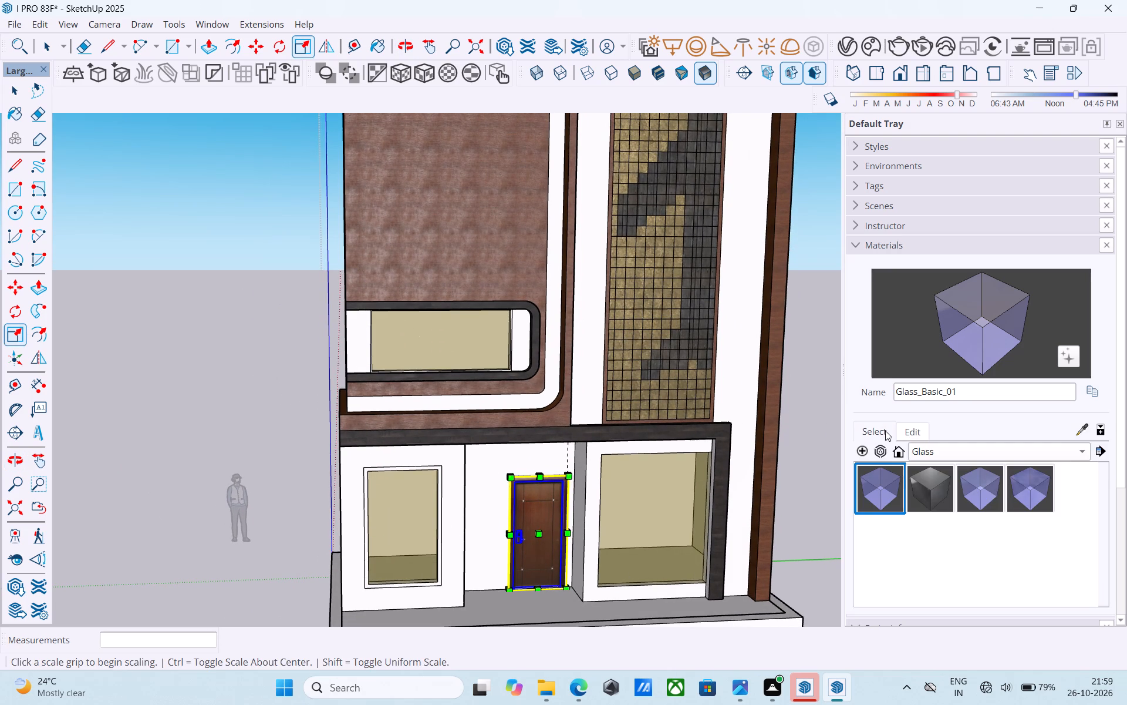
{"action": "left_click", "coordinate": [920, 447]}
{"action": "left_click", "coordinate": [957, 381]}
{"action": "scroll", "coordinate": [947, 505], "scroll_direction": "down", "scroll_amount": 2}
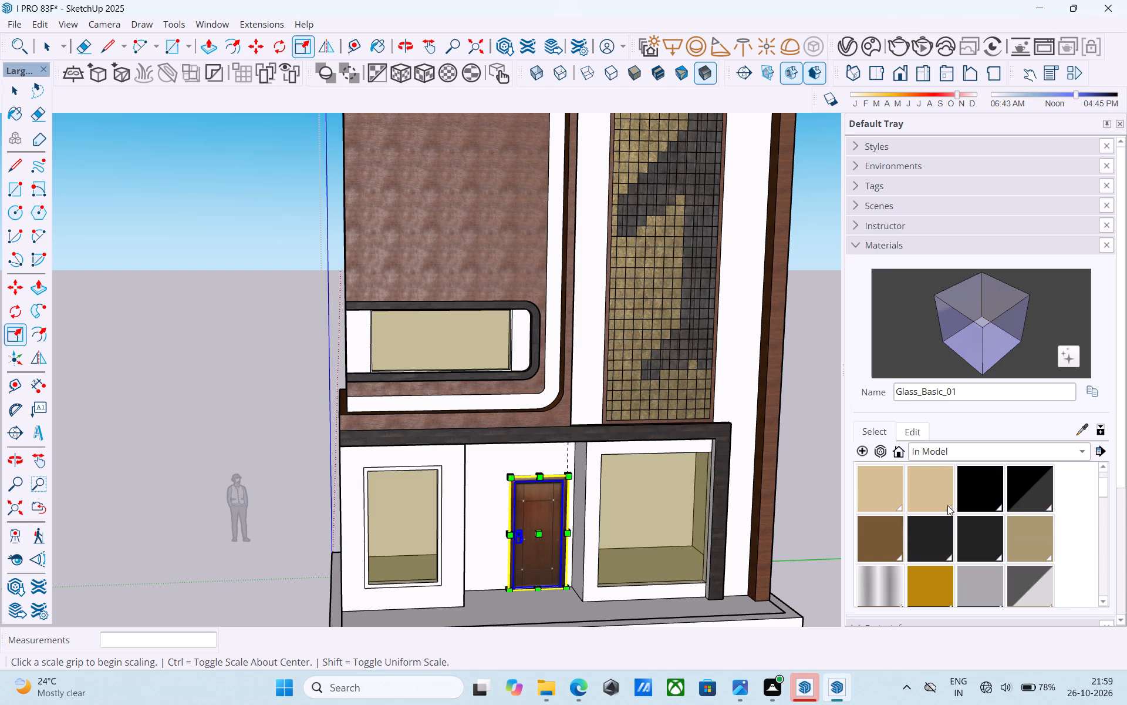
{"action": "scroll", "coordinate": [947, 505], "scroll_direction": "down", "scroll_amount": 8}
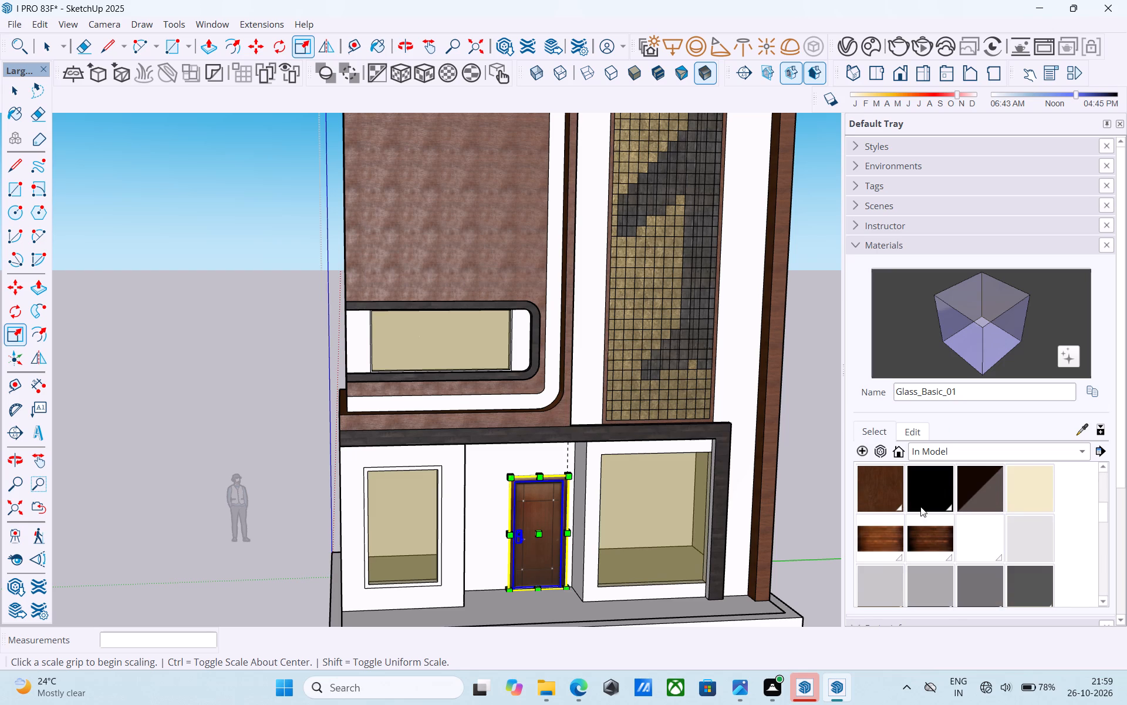
{"action": "left_click", "coordinate": [886, 501]}
{"action": "scroll", "coordinate": [407, 496], "scroll_direction": "up", "scroll_amount": 7}
{"action": "scroll", "coordinate": [452, 478], "scroll_direction": "up", "scroll_amount": 6}
{"action": "left_click", "coordinate": [485, 471]}
Paint the outer border band and the upper wall panel around the balcony window with [Wood_Cherry_Original]1.
{"action": "scroll", "coordinate": [487, 474], "scroll_direction": "down", "scroll_amount": 6}
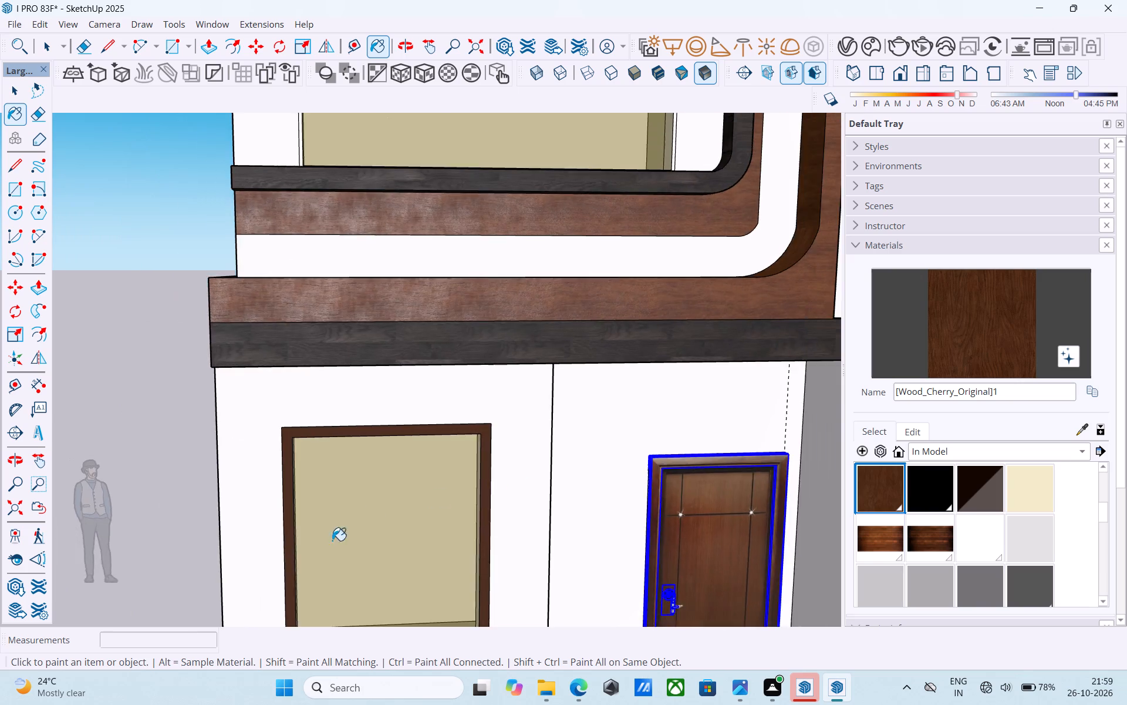
{"action": "scroll", "coordinate": [332, 540], "scroll_direction": "down", "scroll_amount": 7}
{"action": "scroll", "coordinate": [396, 505], "scroll_direction": "down", "scroll_amount": 4}
{"action": "middle_click_drag", "start_coordinate": [455, 465], "coordinate": [393, 505]}
{"action": "scroll", "coordinate": [439, 445], "scroll_direction": "up", "scroll_amount": 7}
{"action": "left_click", "coordinate": [461, 424]}
{"action": "scroll", "coordinate": [448, 411], "scroll_direction": "up", "scroll_amount": 3}
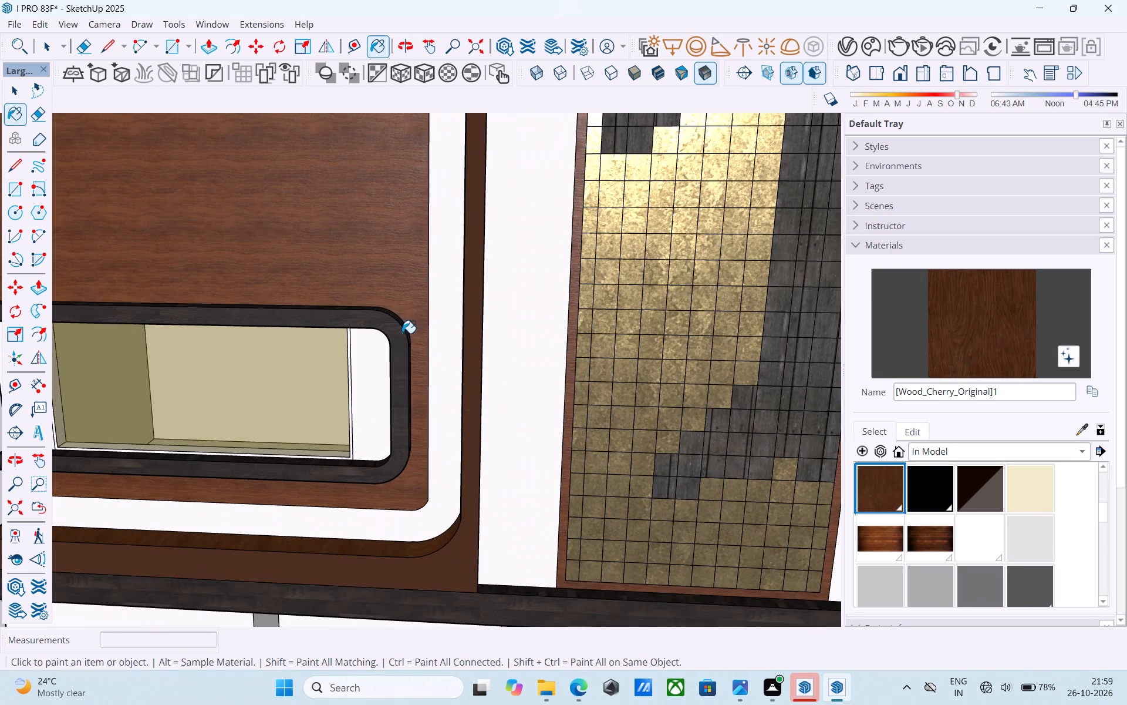
{"action": "left_click", "coordinate": [394, 308]}
Paint the tall tower's round-cornered outer border with [Wood_Cherry_Original]1.
{"action": "scroll", "coordinate": [390, 445], "scroll_direction": "down", "scroll_amount": 13}
{"action": "middle_click_drag", "start_coordinate": [411, 465], "coordinate": [431, 438]}
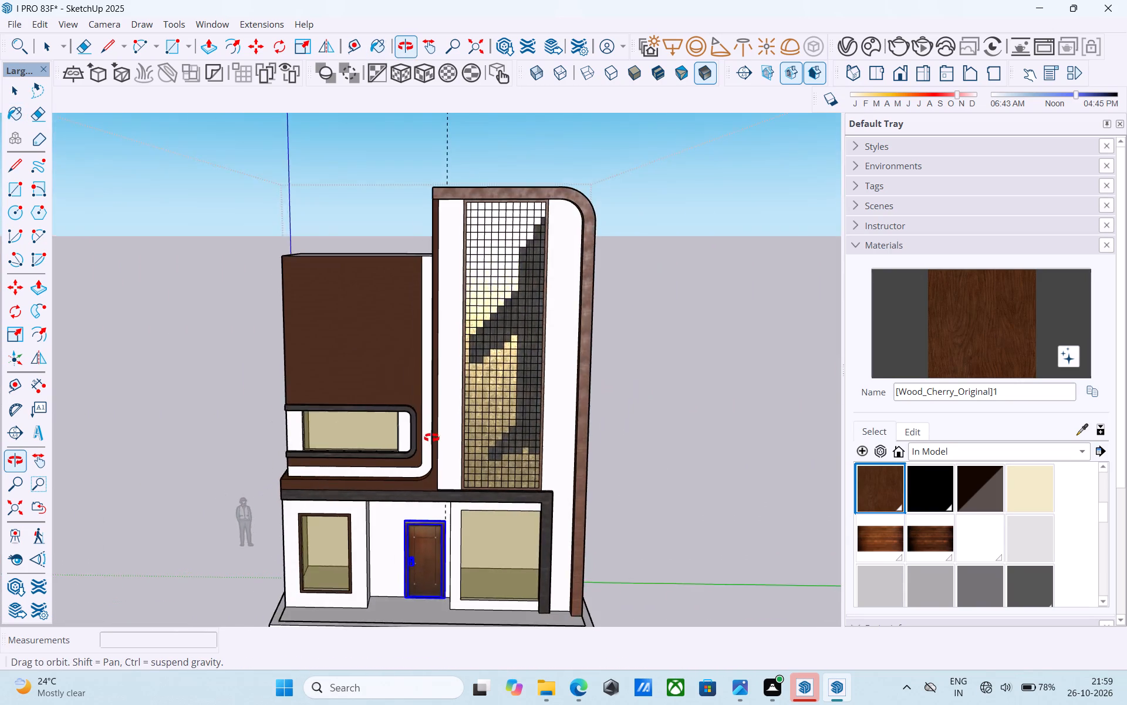
{"action": "middle_click_drag", "start_coordinate": [431, 438], "coordinate": [309, 495]}
{"action": "scroll", "coordinate": [512, 324], "scroll_direction": "up", "scroll_amount": 4}
{"action": "left_click", "coordinate": [472, 326]}
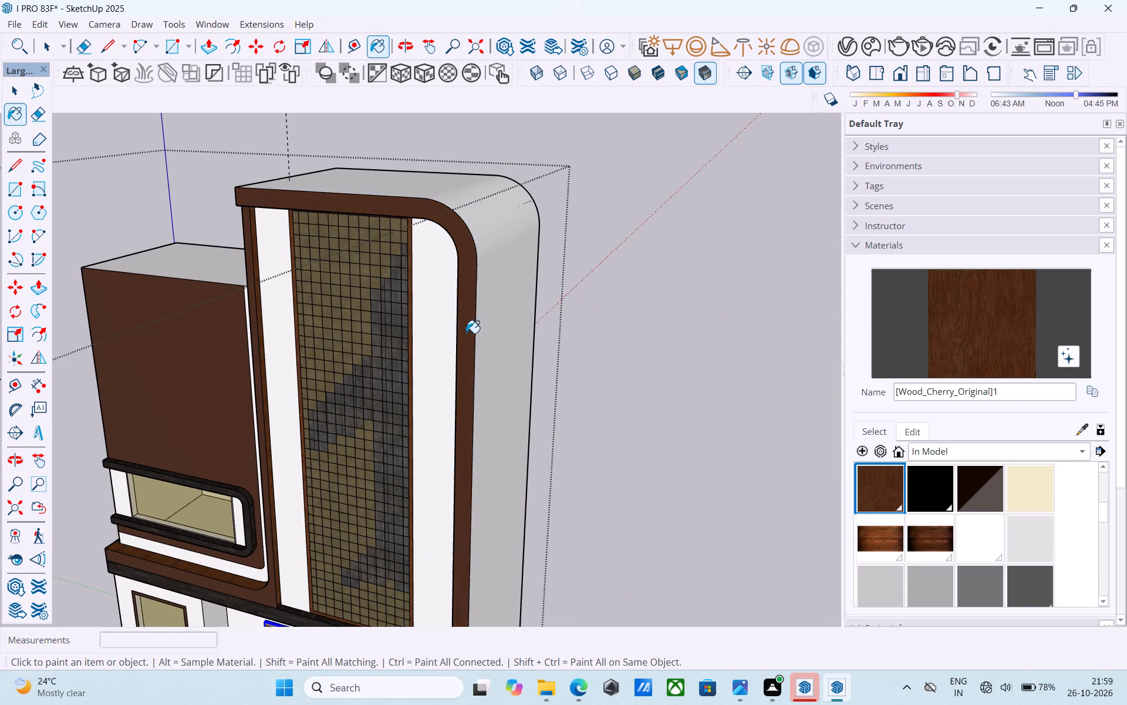
Paint the two front wall strips flanking the tower's tiled panel with the in-model material Color_001.
{"action": "middle_click_drag", "start_coordinate": [466, 334], "coordinate": [540, 293]}
{"action": "scroll", "coordinate": [484, 402], "scroll_direction": "down", "scroll_amount": 1}
{"action": "middle_click_drag", "start_coordinate": [477, 414], "coordinate": [505, 391]}
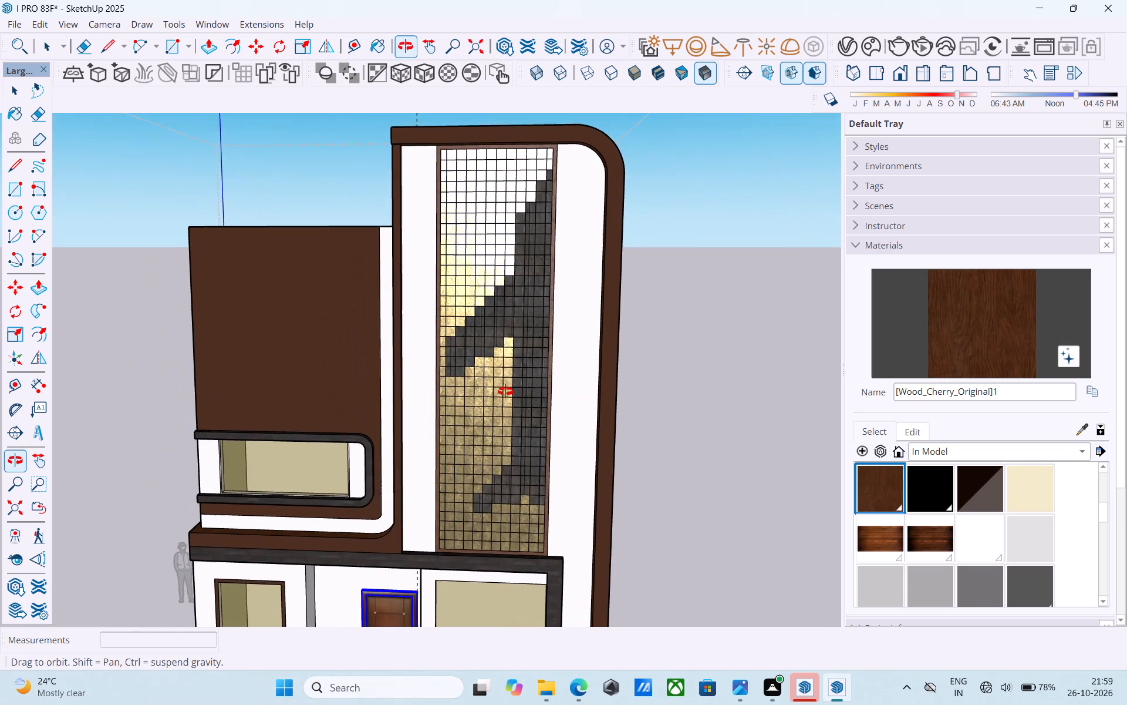
{"action": "middle_click_drag", "start_coordinate": [505, 391], "coordinate": [508, 387]}
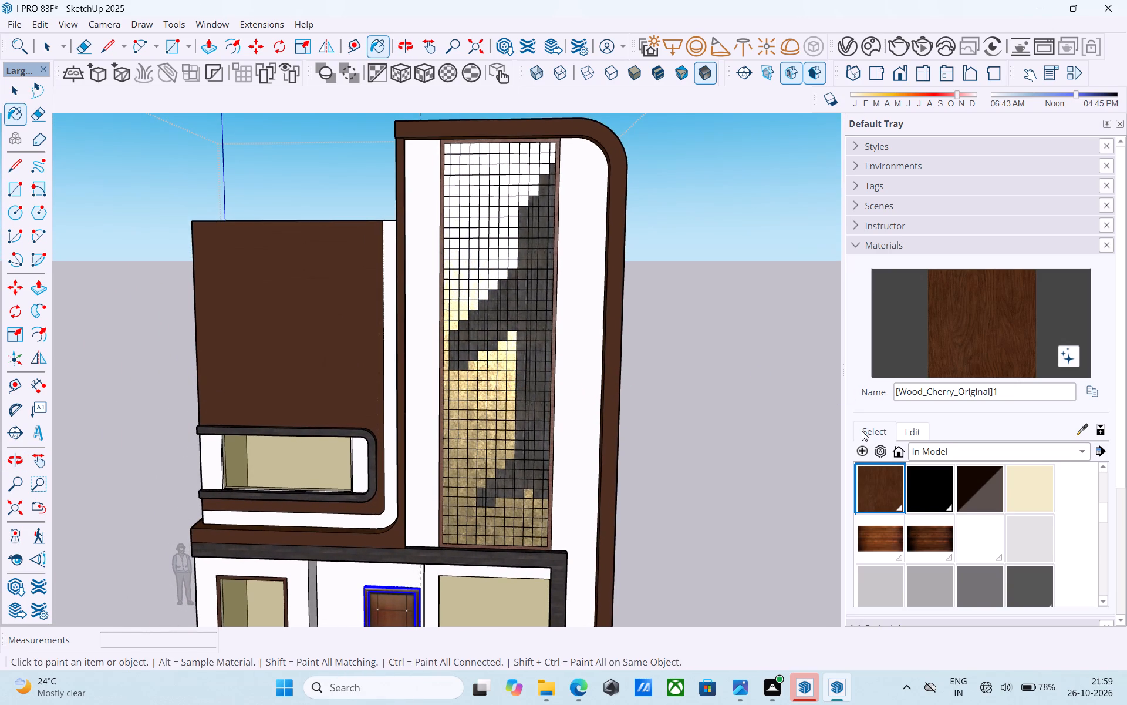
{"action": "scroll", "coordinate": [910, 562], "scroll_direction": "down", "scroll_amount": 1}
{"action": "left_click", "coordinate": [1042, 485]}
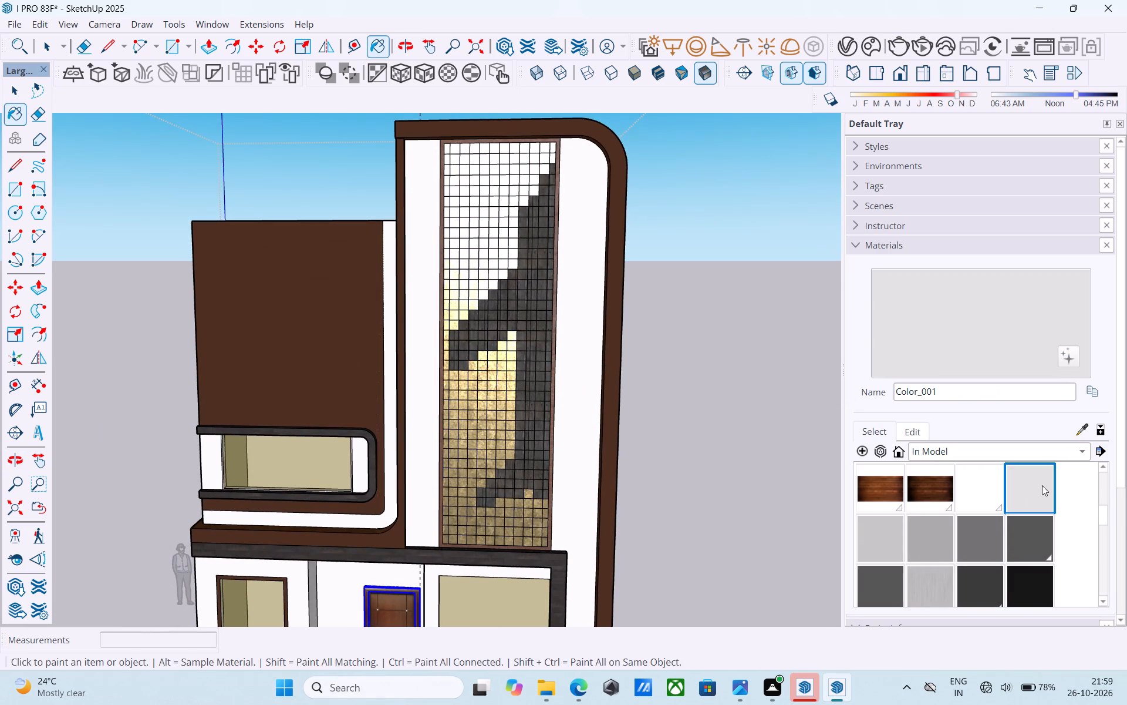
{"action": "left_click", "coordinate": [595, 399]}
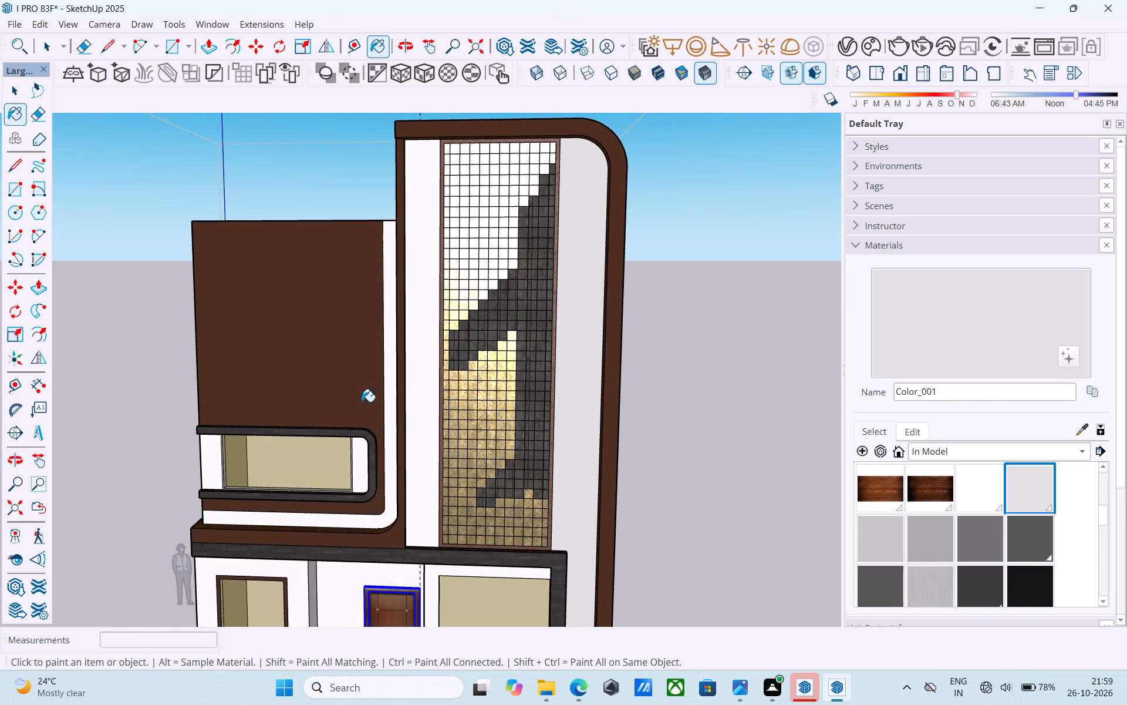
{"action": "left_click", "coordinate": [418, 385]}
Inspect the repainted facade, entrance and plinth from above, from the side and from the front.
{"action": "scroll", "coordinate": [419, 384], "scroll_direction": "down", "scroll_amount": 5}
{"action": "middle_click_drag", "start_coordinate": [424, 388], "coordinate": [436, 375]}
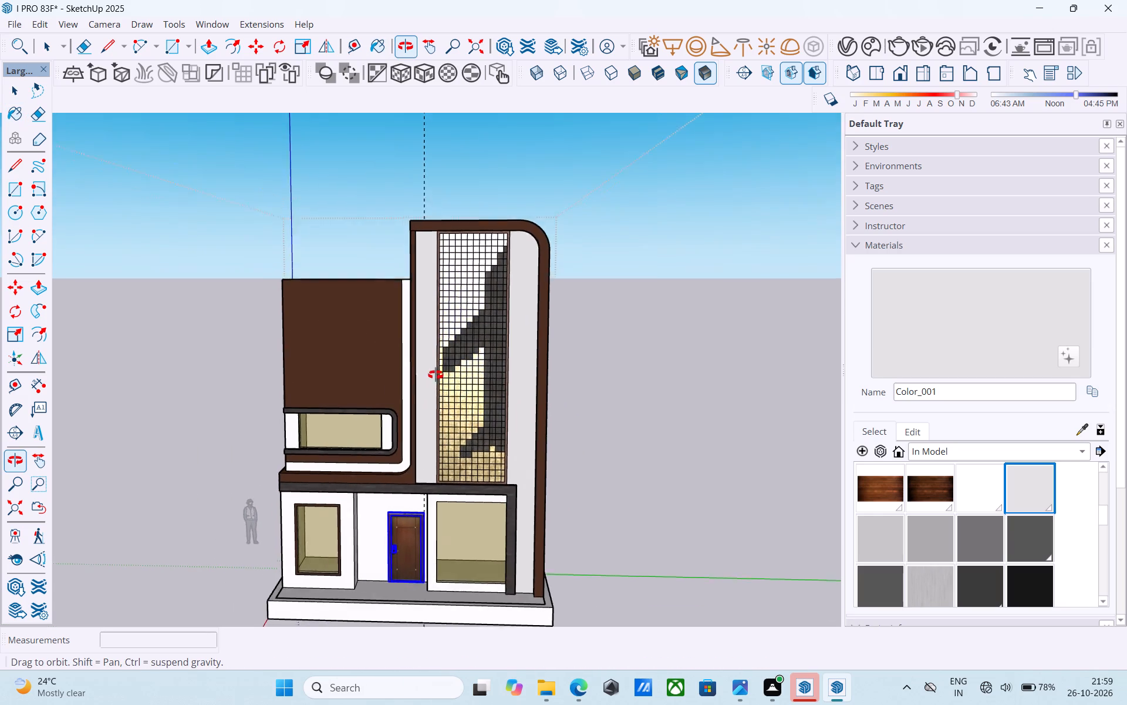
{"action": "middle_click_drag", "start_coordinate": [436, 375], "coordinate": [390, 468]}
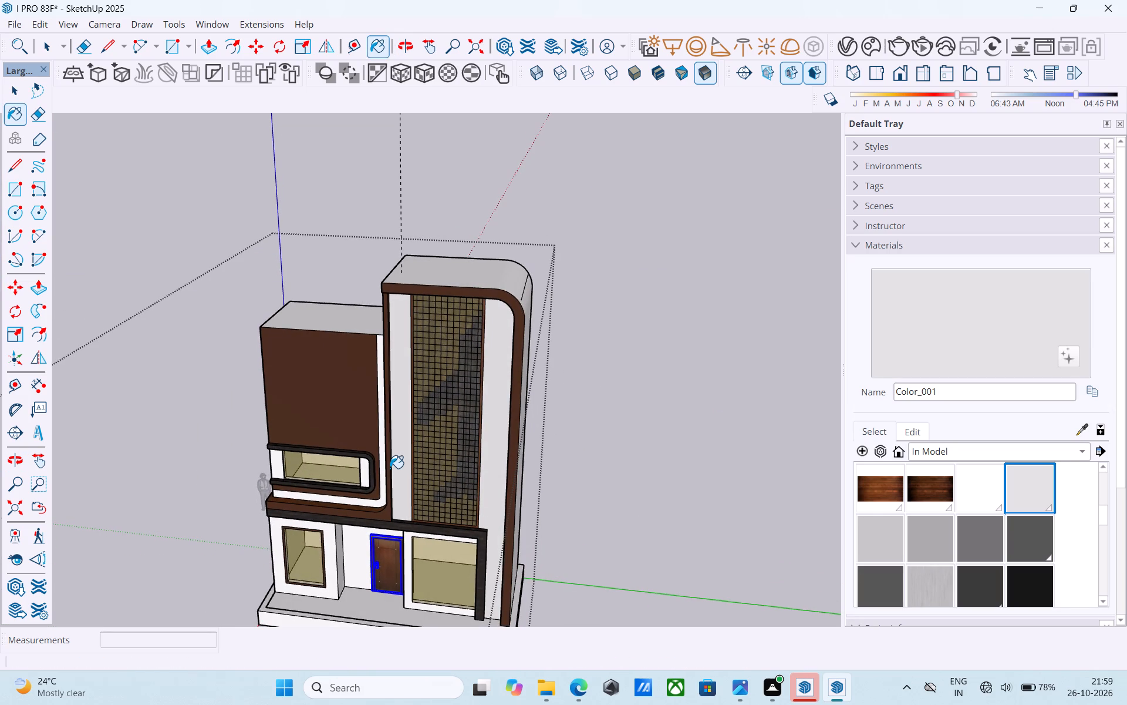
{"action": "middle_click_drag", "start_coordinate": [390, 468], "coordinate": [389, 459]}
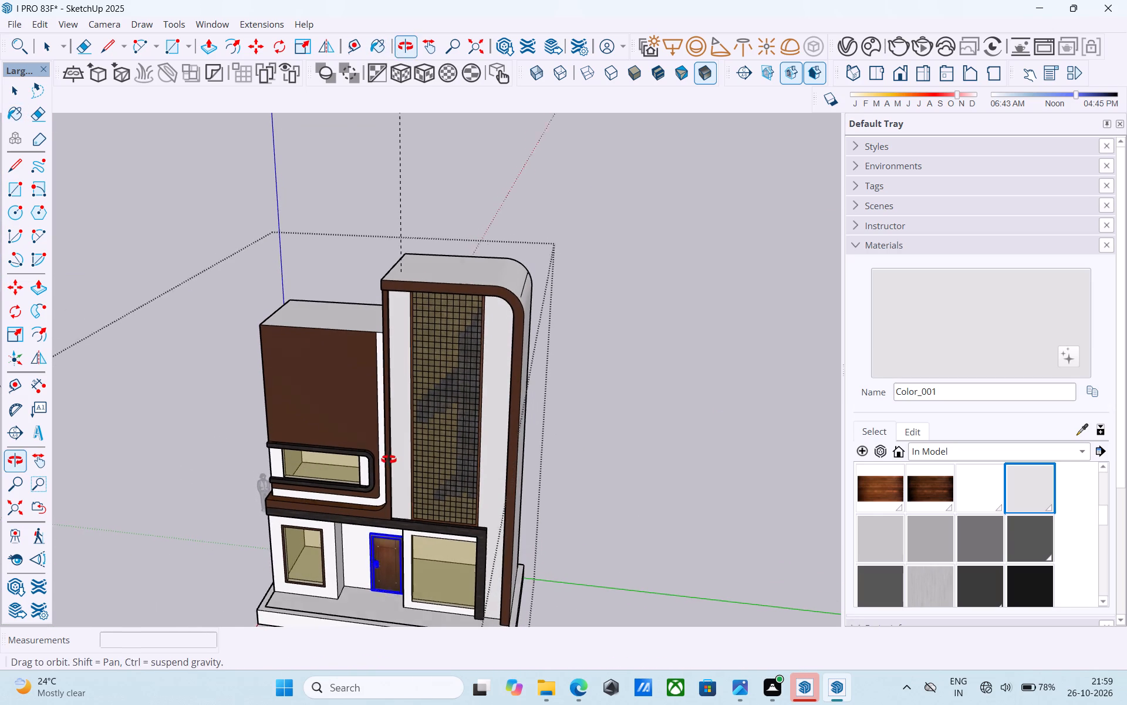
{"action": "middle_click_drag", "start_coordinate": [389, 459], "coordinate": [387, 457]}
{"action": "scroll", "coordinate": [386, 449], "scroll_direction": "down", "scroll_amount": 7}
{"action": "middle_click_drag", "start_coordinate": [394, 492], "coordinate": [413, 467]}
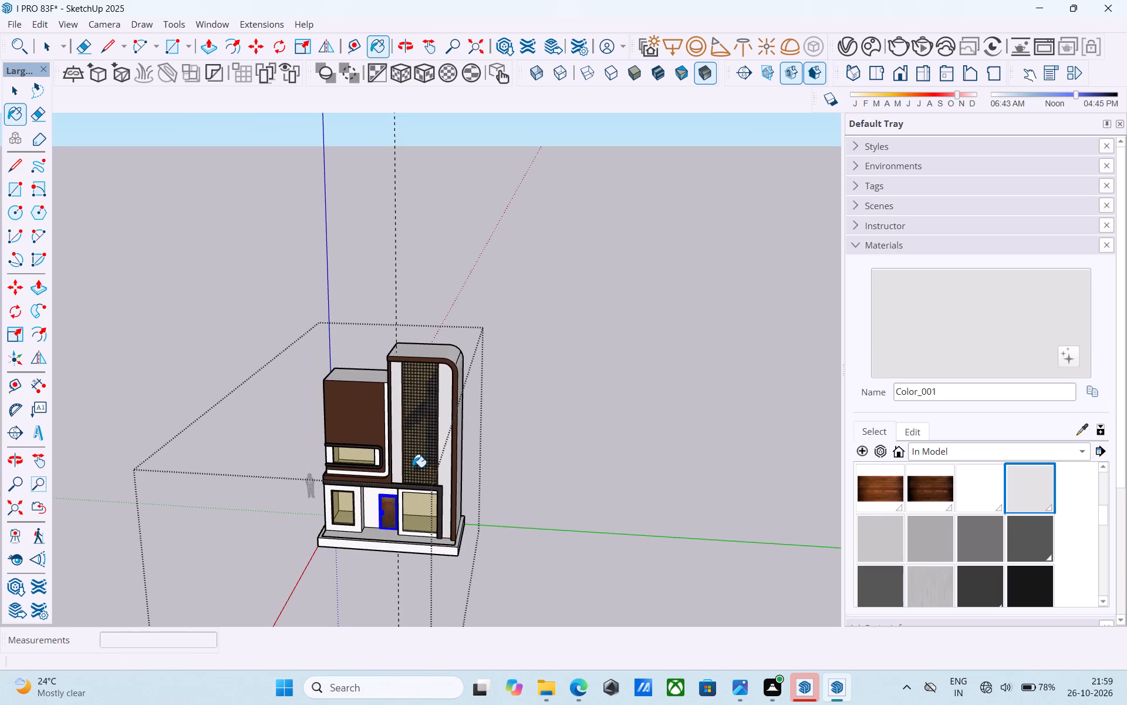
{"action": "middle_click_drag", "start_coordinate": [449, 561], "coordinate": [484, 543]}
{"action": "scroll", "coordinate": [469, 558], "scroll_direction": "up", "scroll_amount": 12}
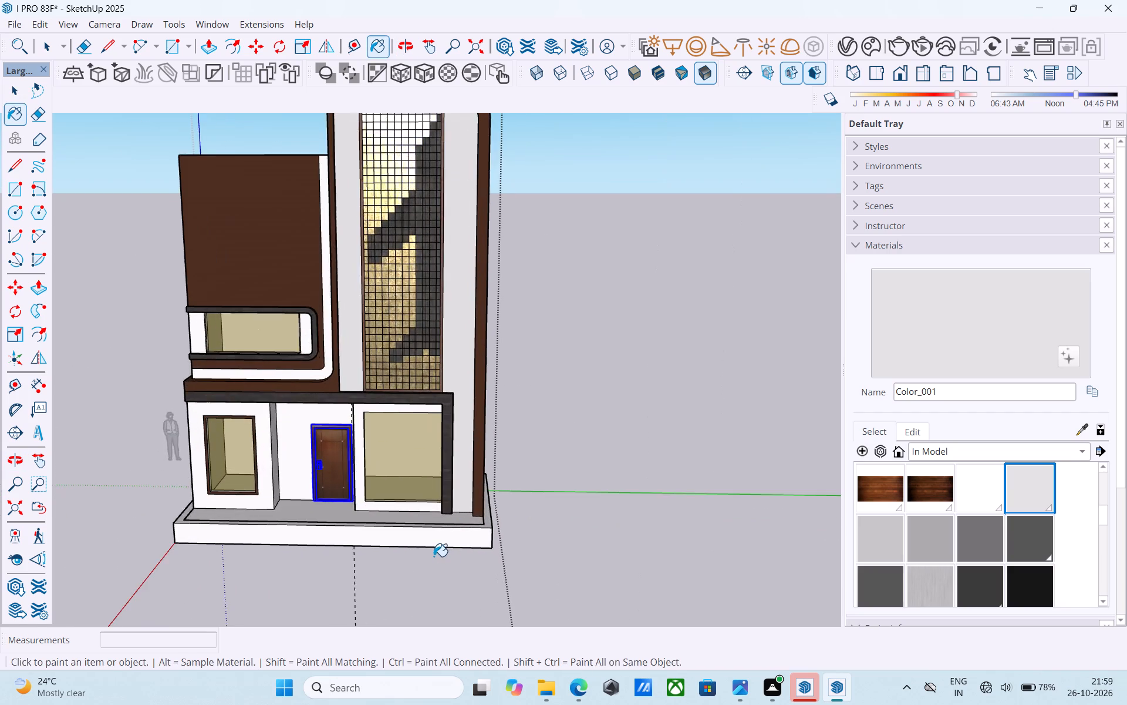
{"action": "scroll", "coordinate": [434, 556], "scroll_direction": "up", "scroll_amount": 5}
{"action": "middle_click_drag", "start_coordinate": [438, 553], "coordinate": [683, 545]}
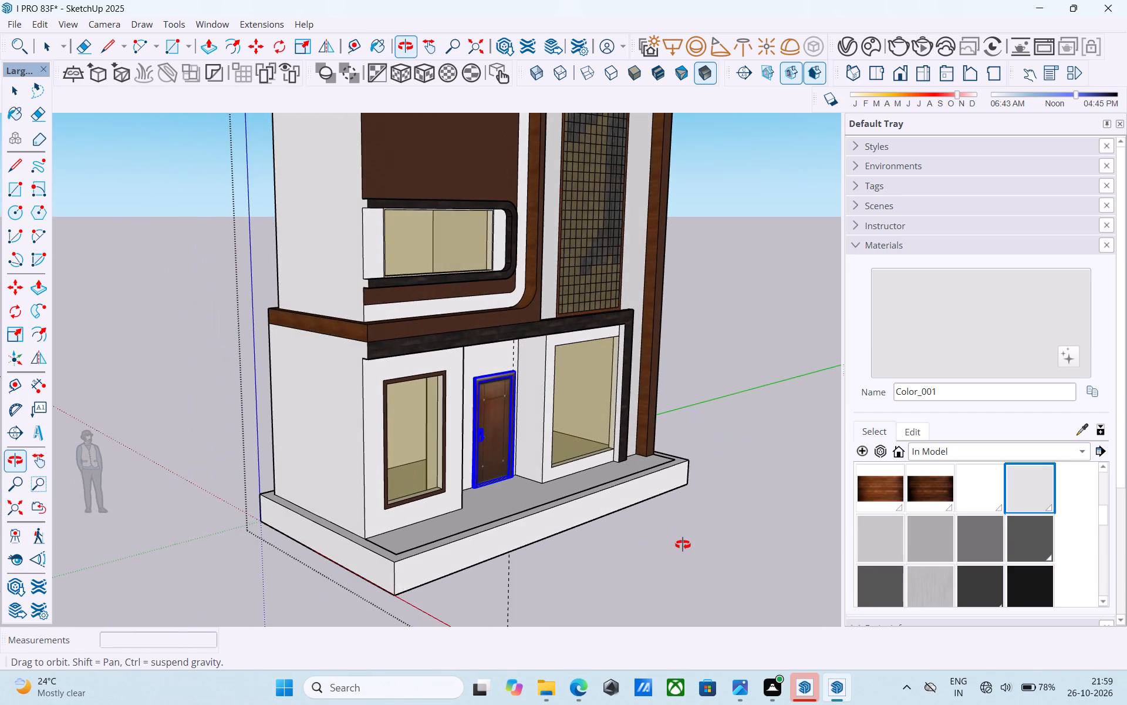
{"action": "middle_click_drag", "start_coordinate": [683, 545], "coordinate": [687, 524]}
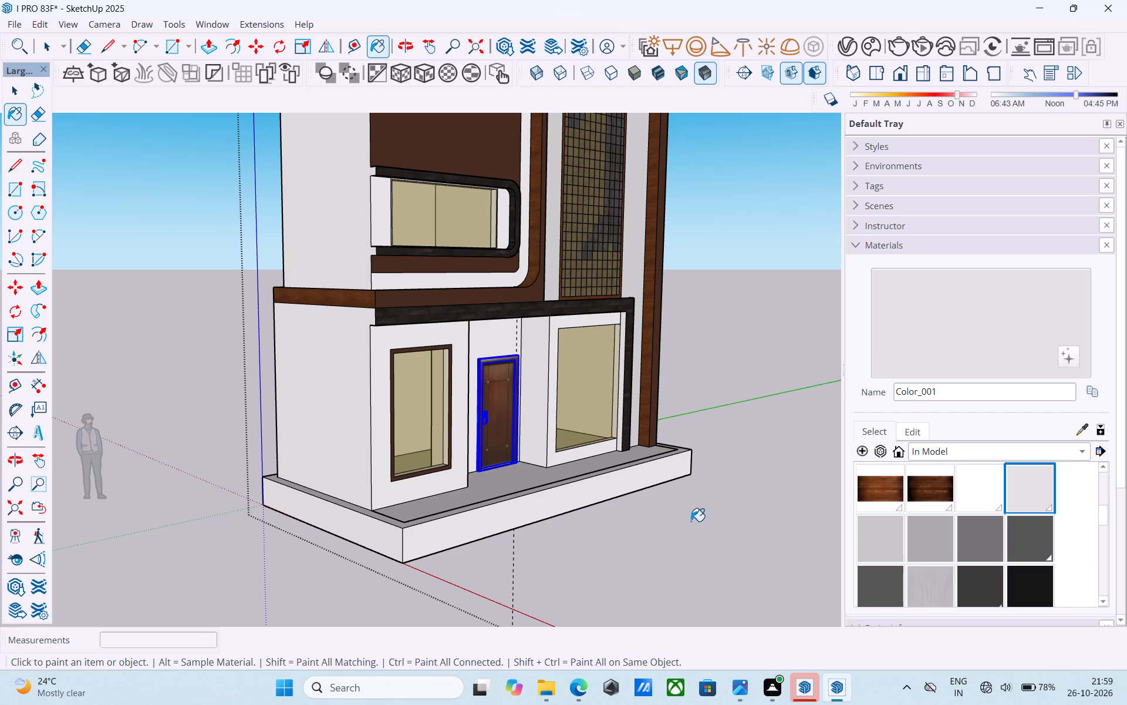
{"action": "middle_click_drag", "start_coordinate": [690, 521], "coordinate": [596, 508]}
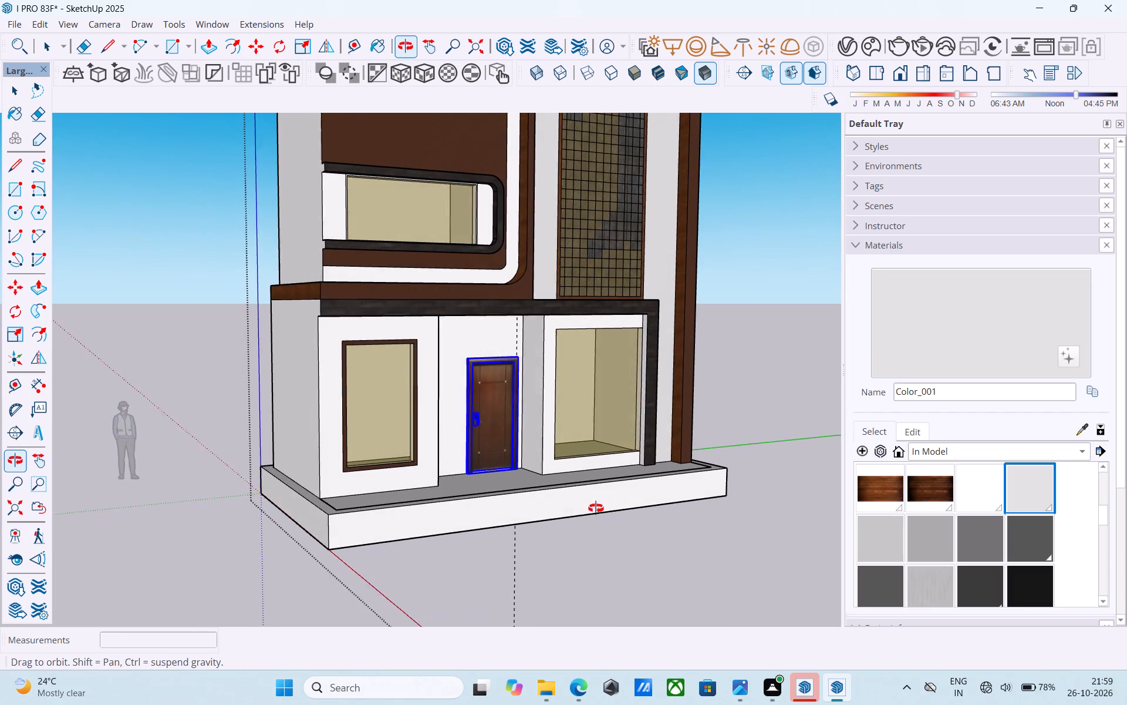
{"action": "middle_click_drag", "start_coordinate": [596, 508], "coordinate": [585, 510]}
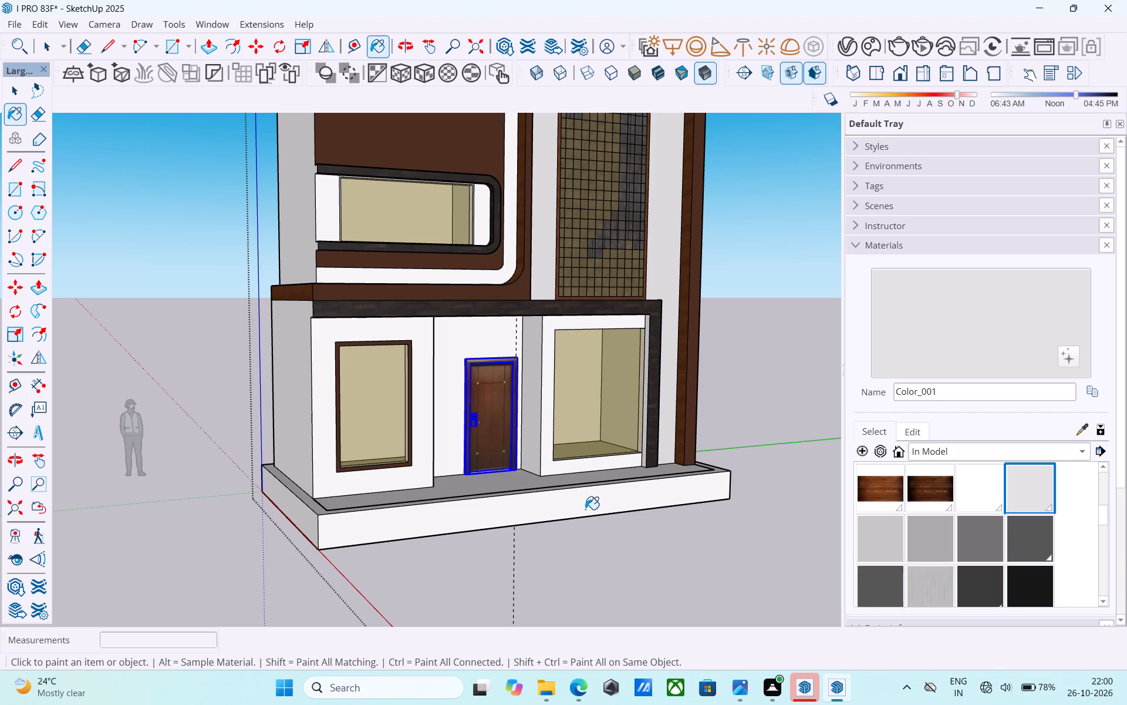
{"action": "middle_click_drag", "start_coordinate": [585, 509], "coordinate": [483, 532]}
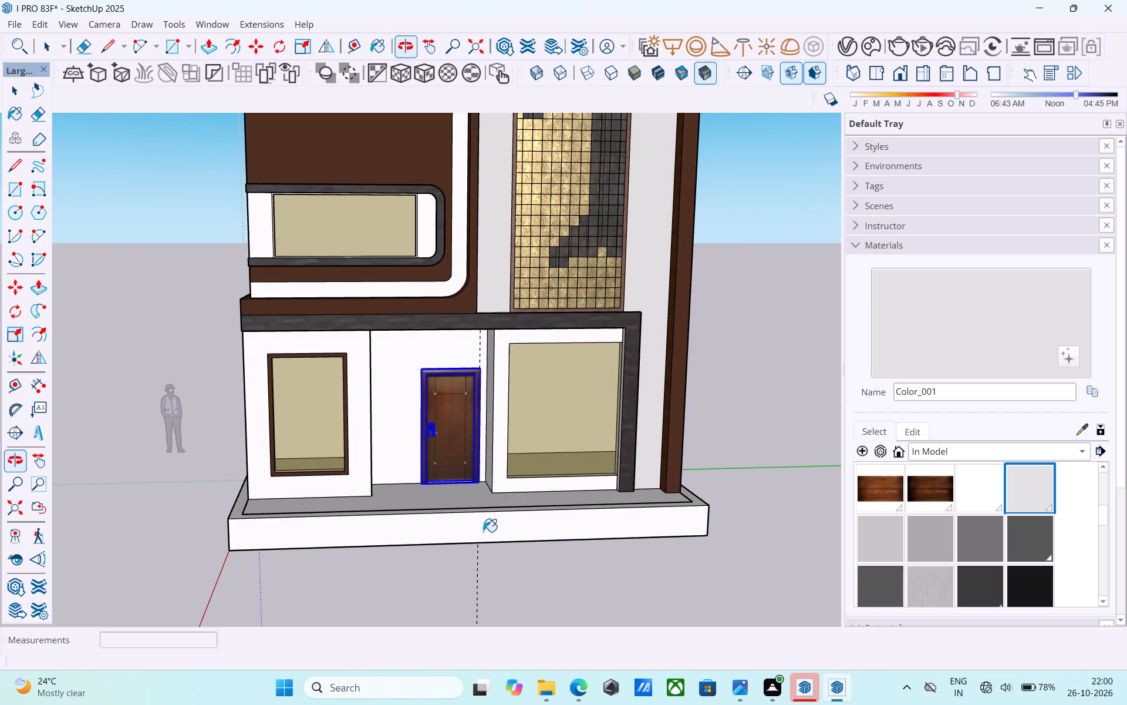
Deselect the door, frame the whole building in a front view and make a V-Ray test render.
{"action": "key", "text": "space"}
{"action": "left_click", "coordinate": [476, 549]}
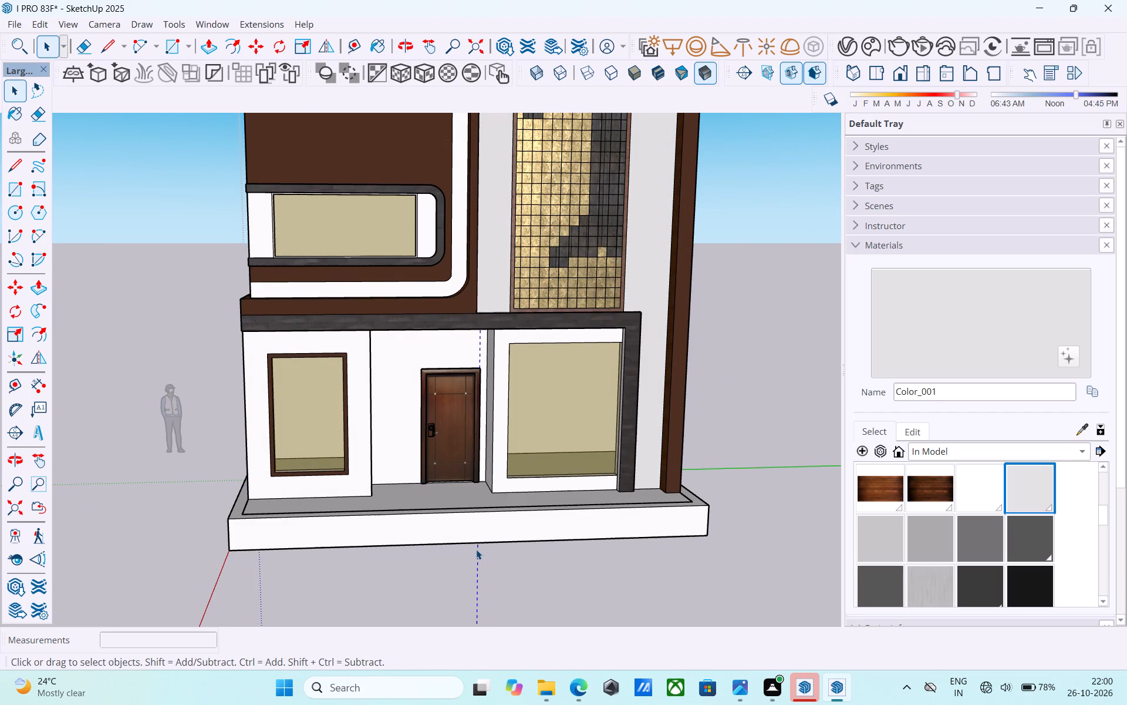
{"action": "scroll", "coordinate": [476, 547], "scroll_direction": "down", "scroll_amount": 11}
{"action": "middle_click_drag", "start_coordinate": [476, 546], "coordinate": [475, 531]}
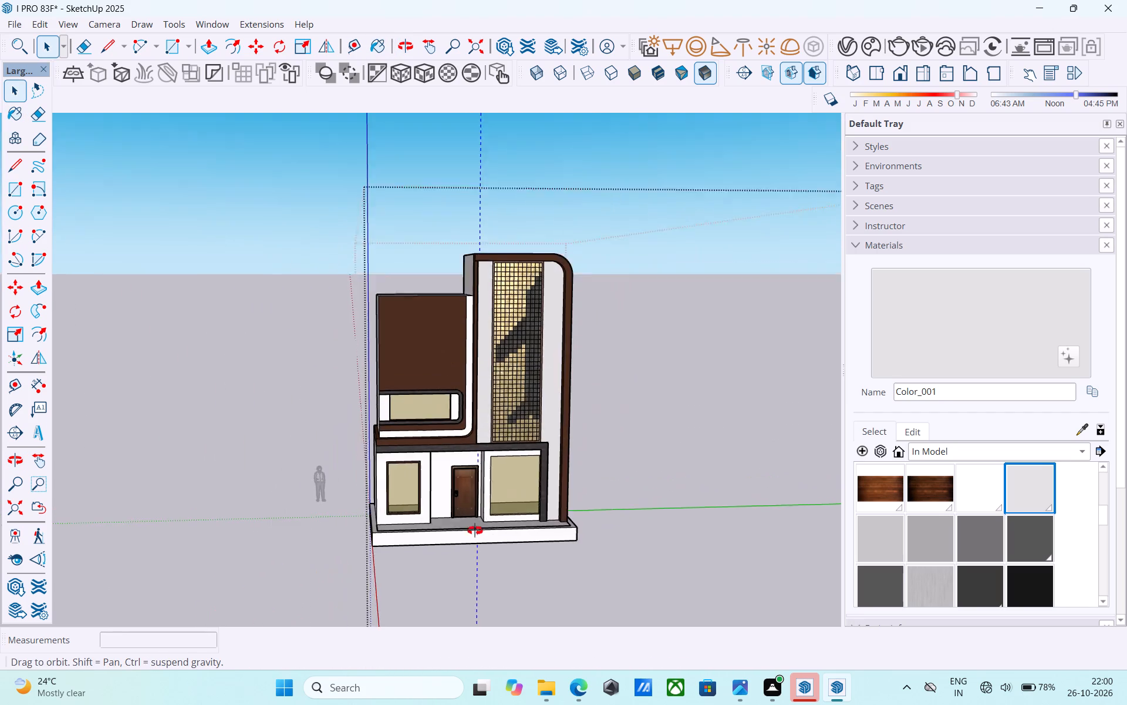
{"action": "middle_click_drag", "start_coordinate": [475, 531], "coordinate": [392, 508]}
{"action": "scroll", "coordinate": [440, 496], "scroll_direction": "up", "scroll_amount": 1}
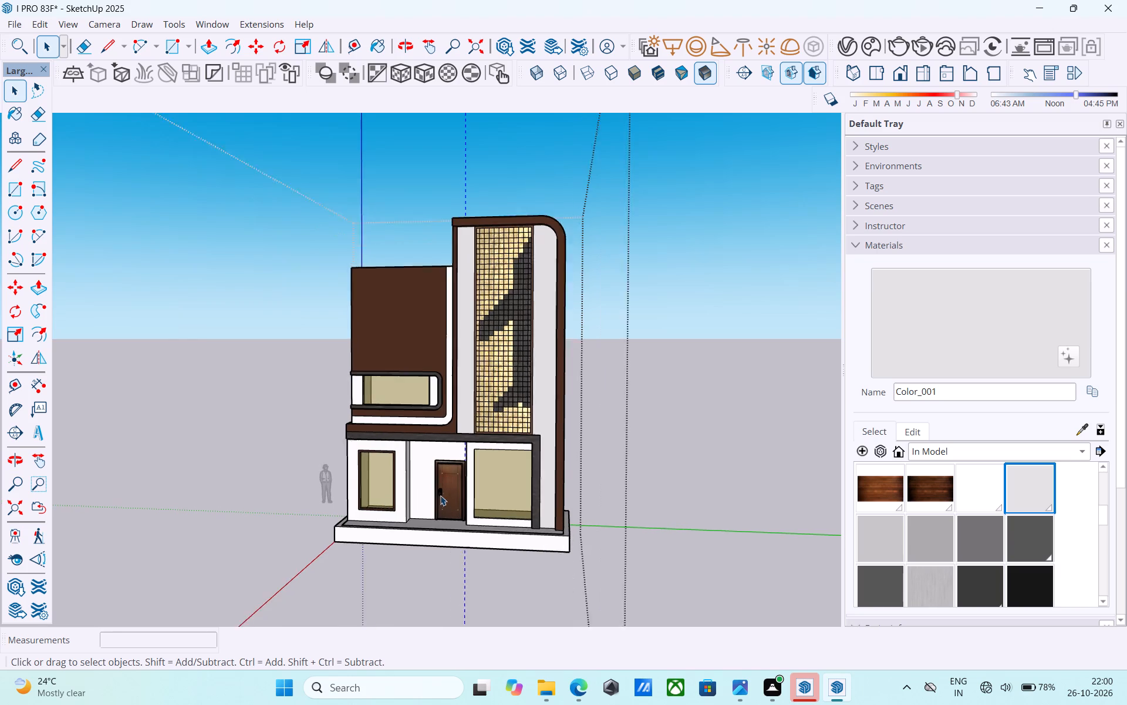
{"action": "scroll", "coordinate": [440, 495], "scroll_direction": "up", "scroll_amount": 3}
{"action": "middle_click_drag", "start_coordinate": [441, 494], "coordinate": [444, 508]}
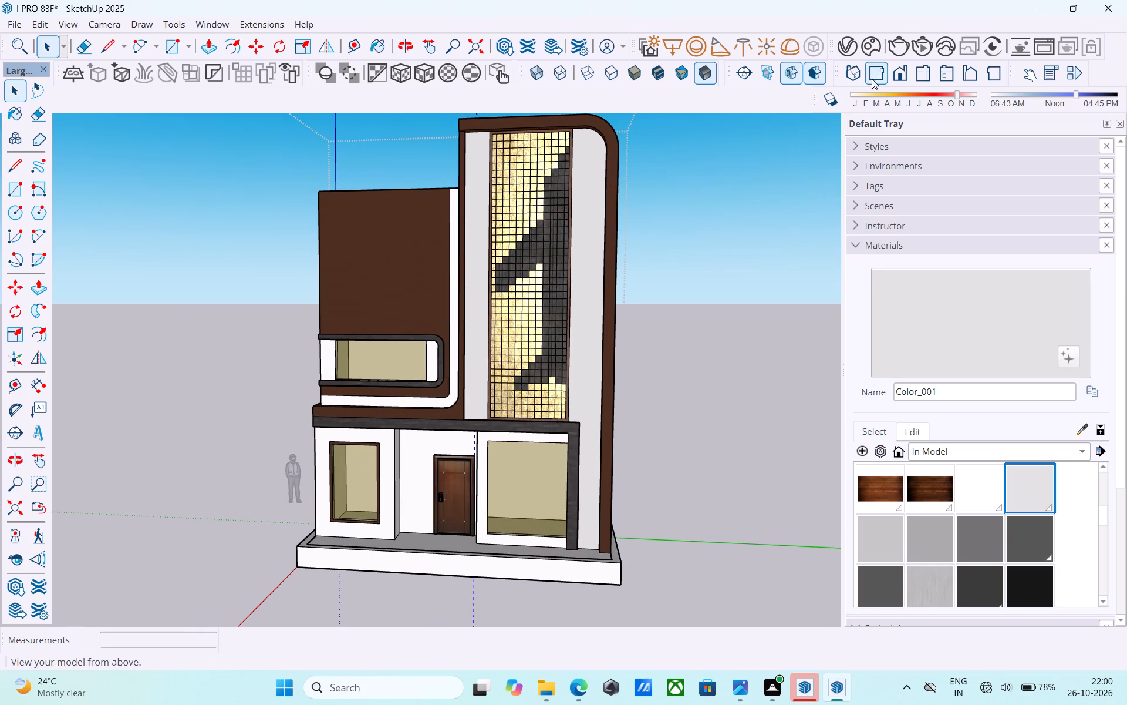
{"action": "left_click", "coordinate": [903, 53]}
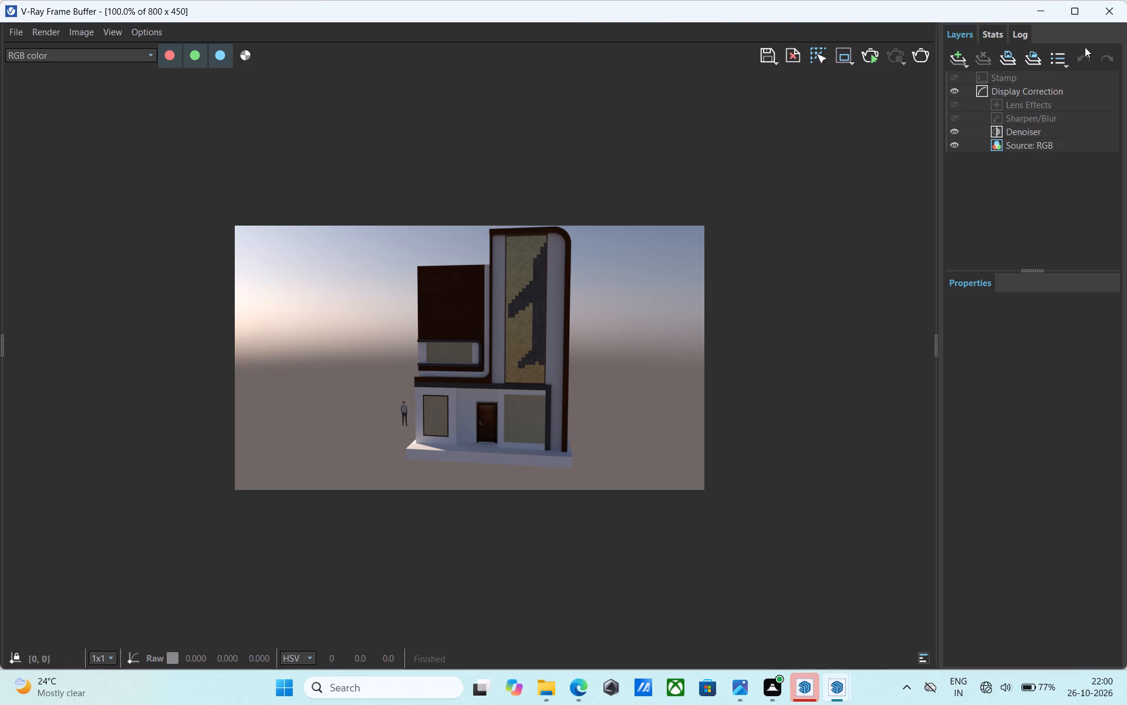
Close the render window and set the sun's date to around June and its time to late morning.
{"action": "left_click", "coordinate": [1103, 6]}
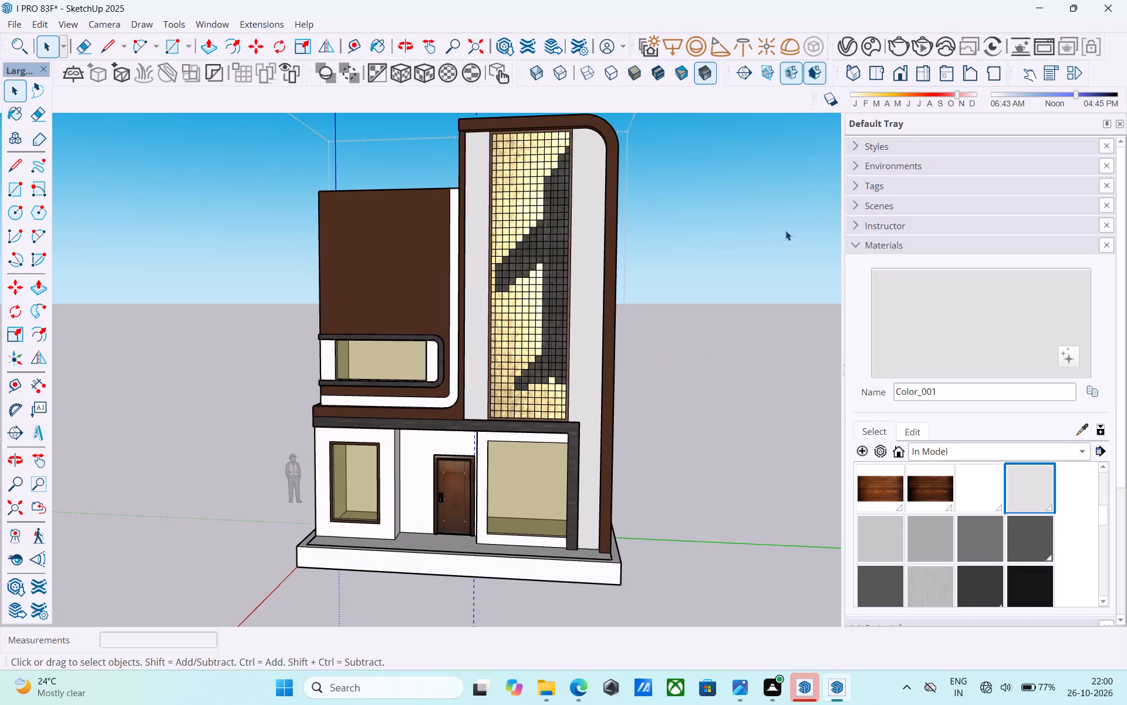
{"action": "left_click", "coordinate": [905, 96]}
{"action": "left_click", "coordinate": [1041, 91]}
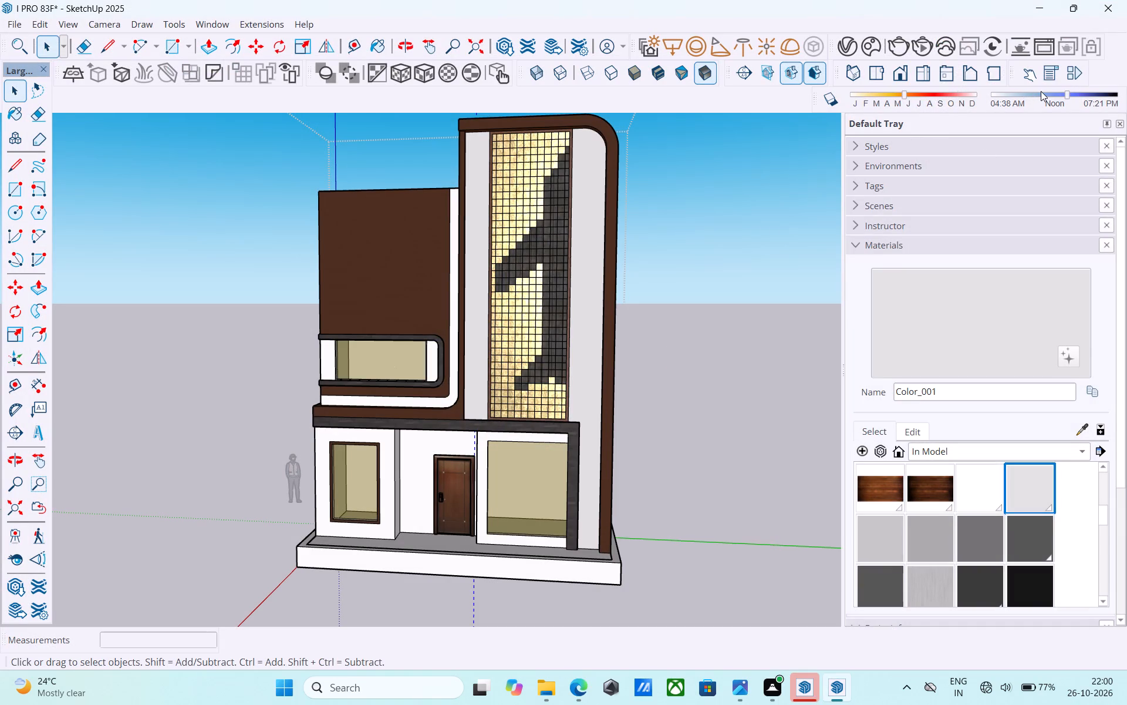
{"action": "left_click", "coordinate": [1042, 96]}
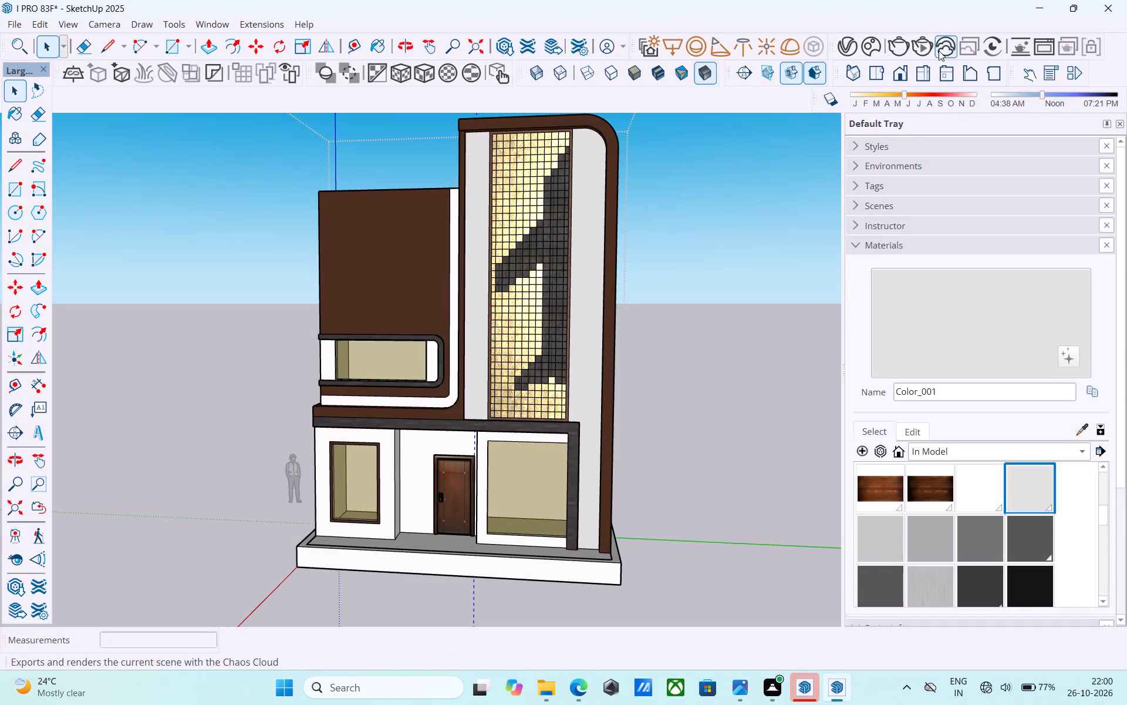
Render the facade again in V-Ray with the new sun setting.
{"action": "left_click", "coordinate": [905, 53]}
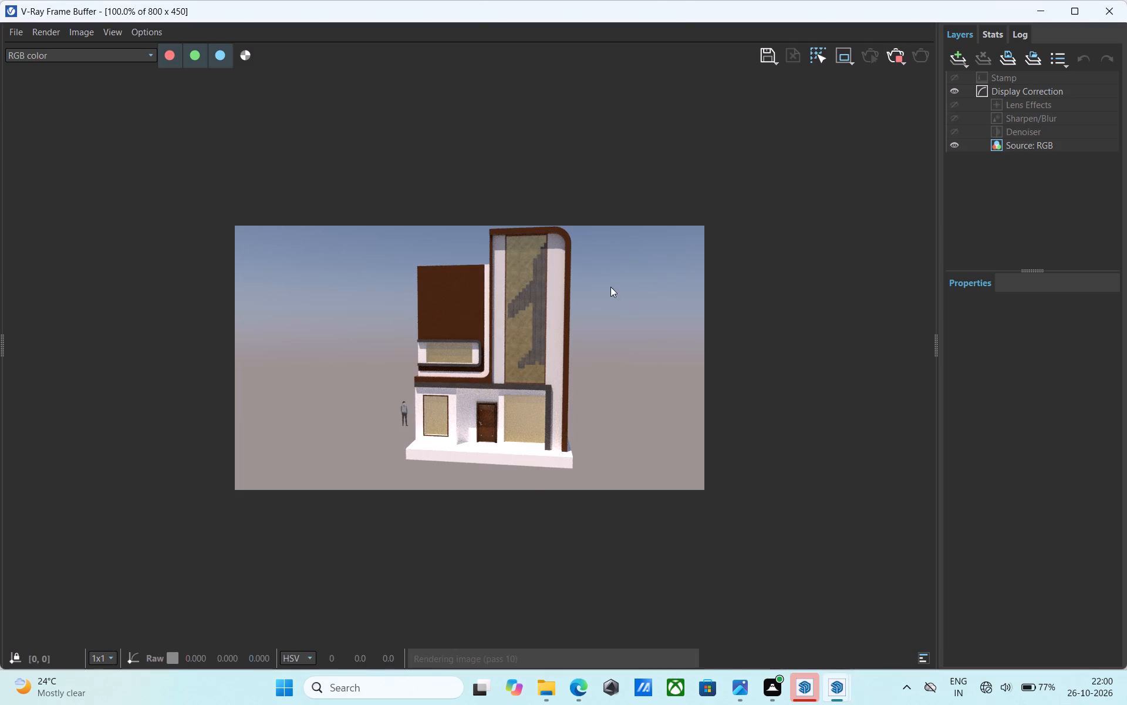
Examine the finished facade render at 200% zoom and close the V-Ray Frame Buffer.
{"action": "scroll", "coordinate": [395, 392], "scroll_direction": "up", "scroll_amount": 1}
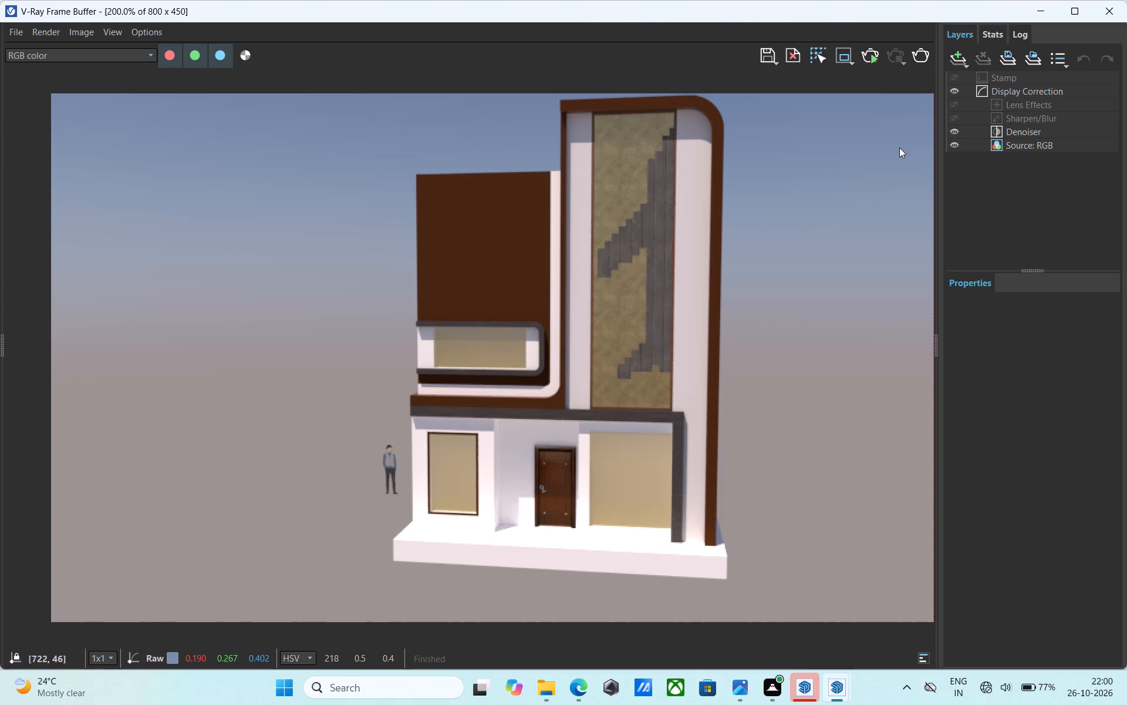
{"action": "left_click", "coordinate": [1115, 9]}
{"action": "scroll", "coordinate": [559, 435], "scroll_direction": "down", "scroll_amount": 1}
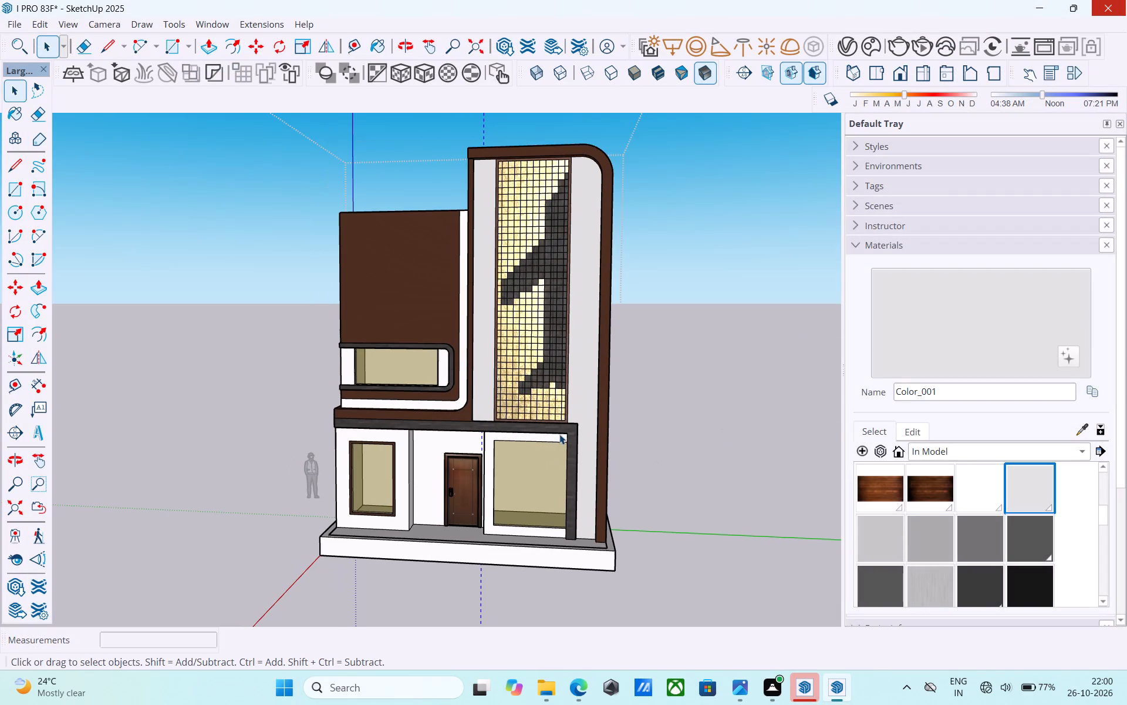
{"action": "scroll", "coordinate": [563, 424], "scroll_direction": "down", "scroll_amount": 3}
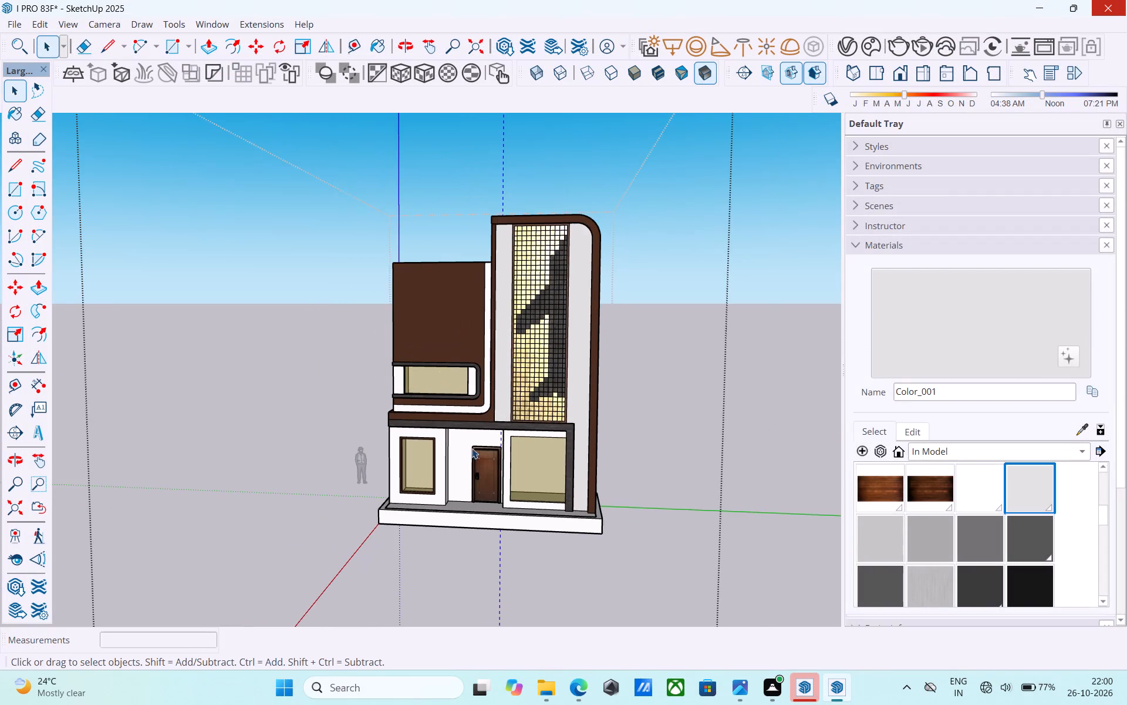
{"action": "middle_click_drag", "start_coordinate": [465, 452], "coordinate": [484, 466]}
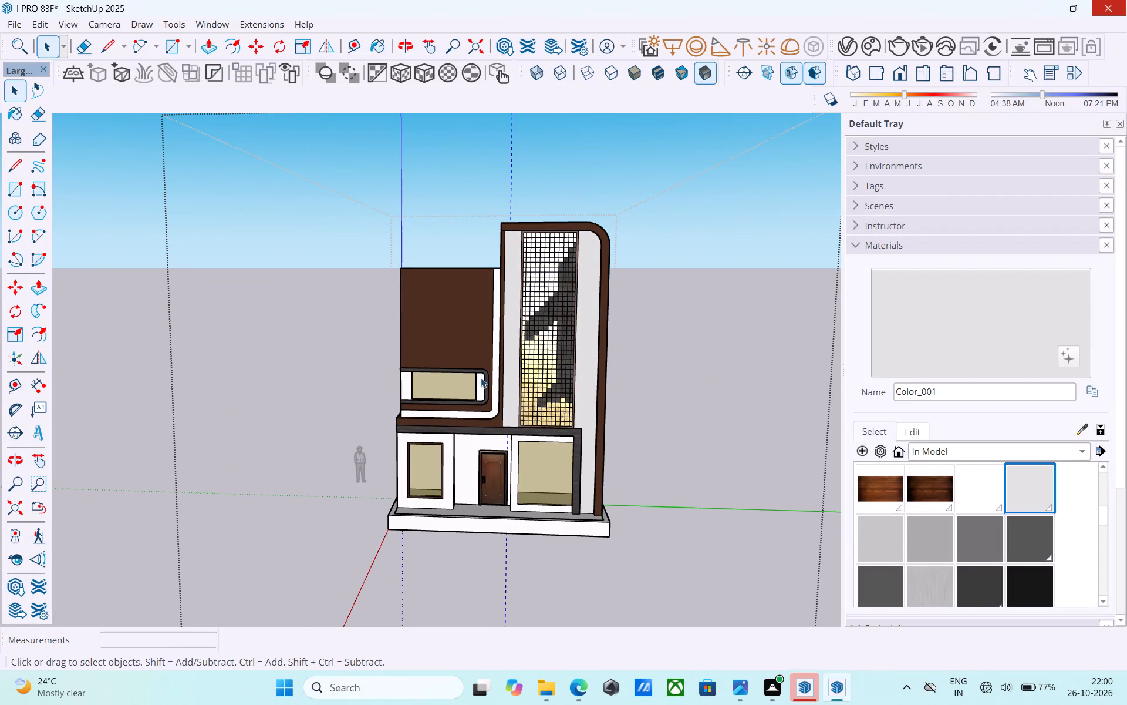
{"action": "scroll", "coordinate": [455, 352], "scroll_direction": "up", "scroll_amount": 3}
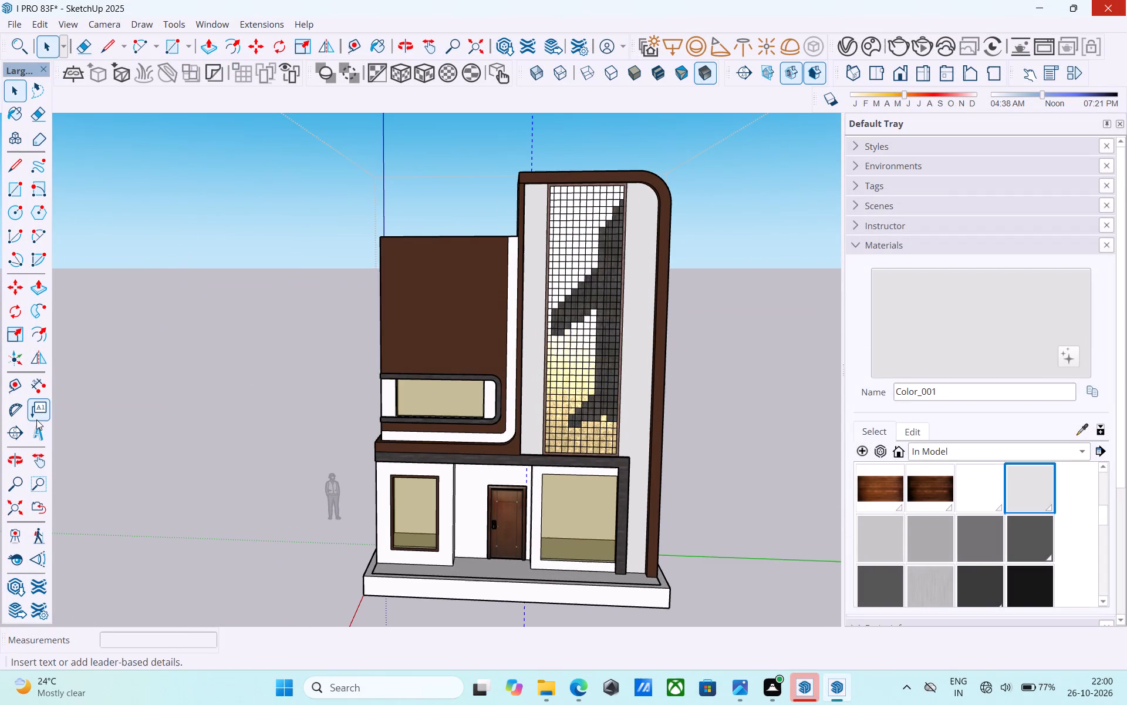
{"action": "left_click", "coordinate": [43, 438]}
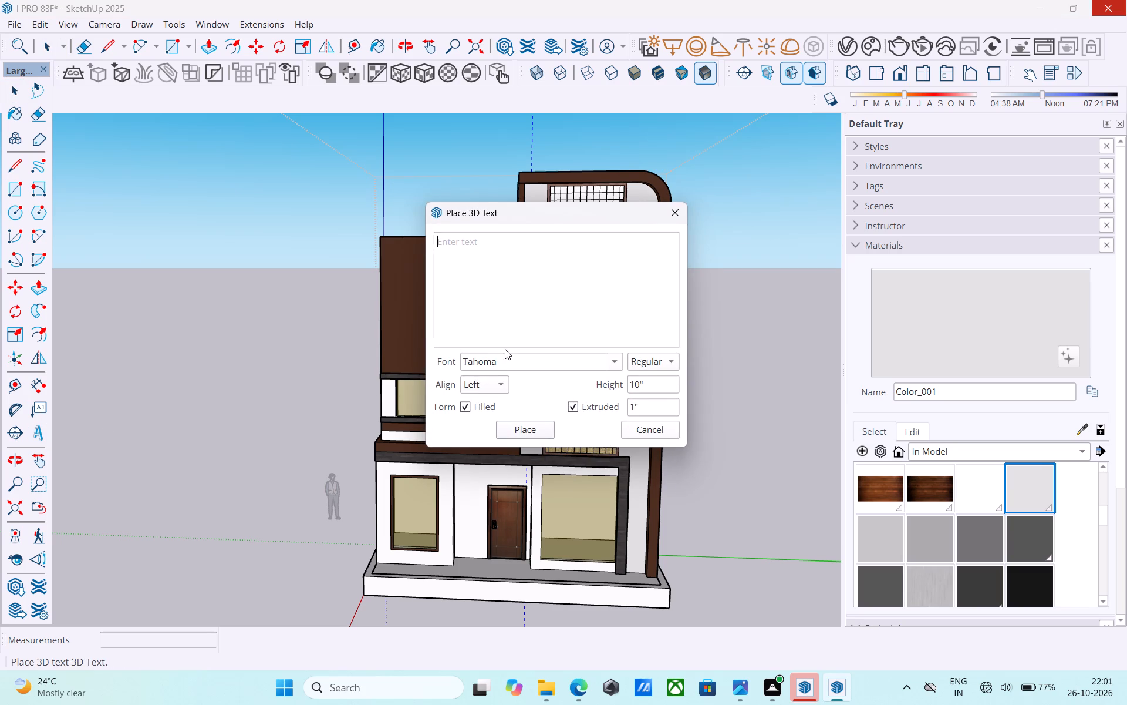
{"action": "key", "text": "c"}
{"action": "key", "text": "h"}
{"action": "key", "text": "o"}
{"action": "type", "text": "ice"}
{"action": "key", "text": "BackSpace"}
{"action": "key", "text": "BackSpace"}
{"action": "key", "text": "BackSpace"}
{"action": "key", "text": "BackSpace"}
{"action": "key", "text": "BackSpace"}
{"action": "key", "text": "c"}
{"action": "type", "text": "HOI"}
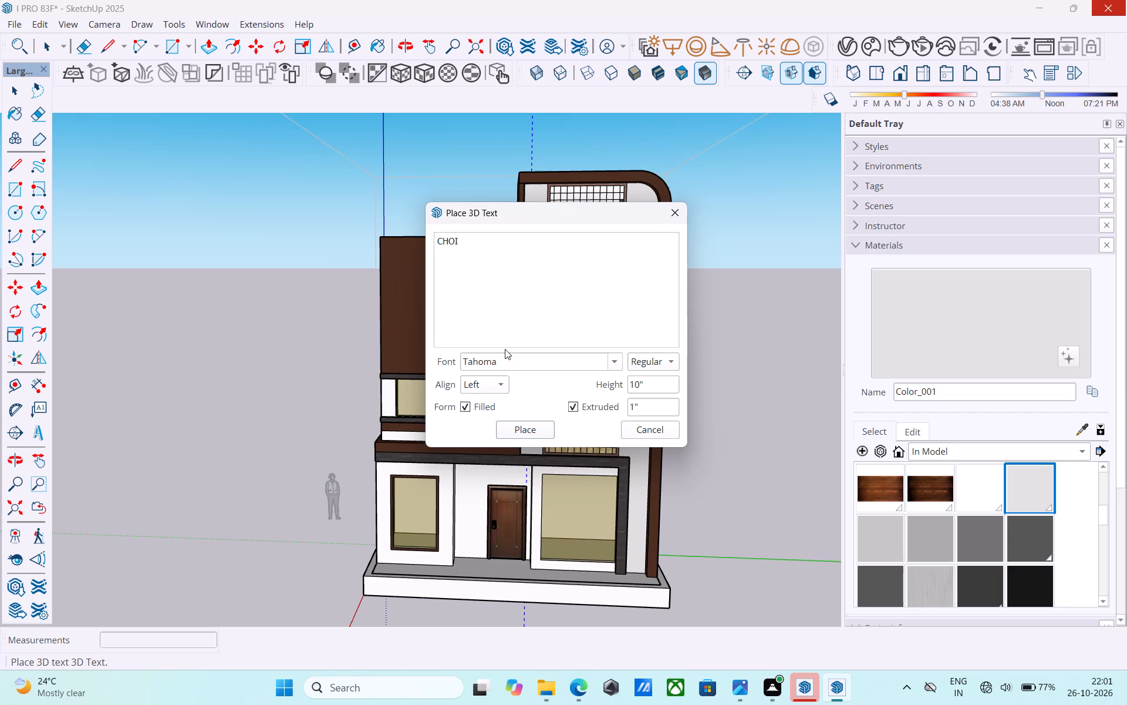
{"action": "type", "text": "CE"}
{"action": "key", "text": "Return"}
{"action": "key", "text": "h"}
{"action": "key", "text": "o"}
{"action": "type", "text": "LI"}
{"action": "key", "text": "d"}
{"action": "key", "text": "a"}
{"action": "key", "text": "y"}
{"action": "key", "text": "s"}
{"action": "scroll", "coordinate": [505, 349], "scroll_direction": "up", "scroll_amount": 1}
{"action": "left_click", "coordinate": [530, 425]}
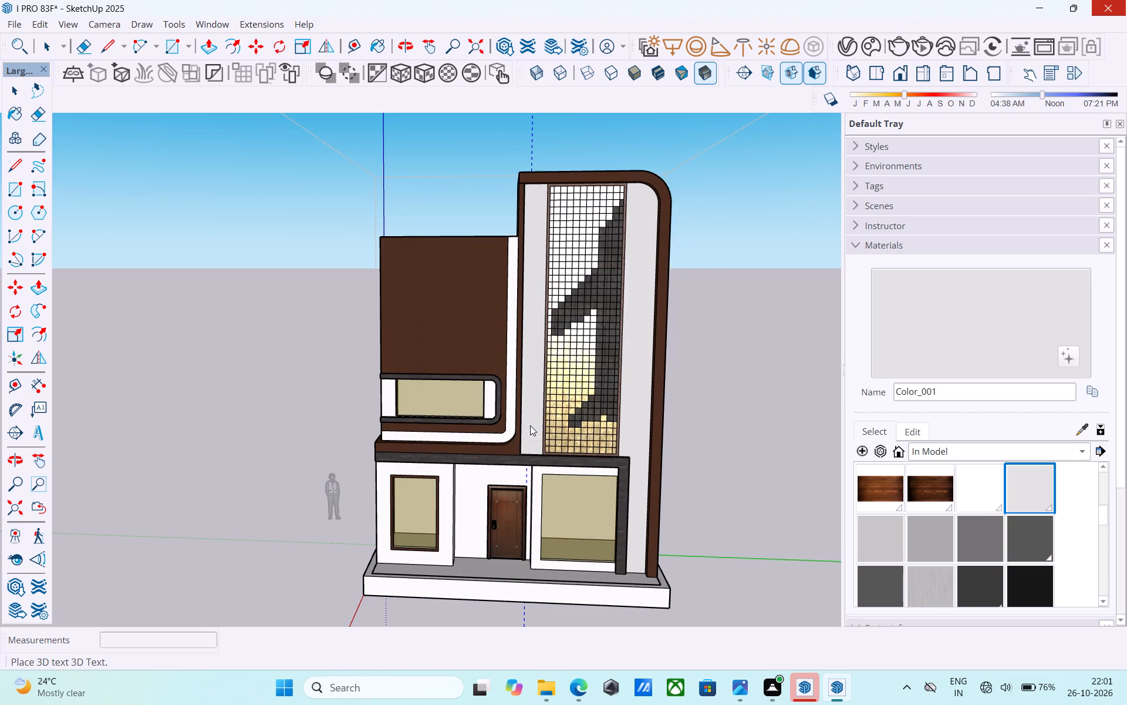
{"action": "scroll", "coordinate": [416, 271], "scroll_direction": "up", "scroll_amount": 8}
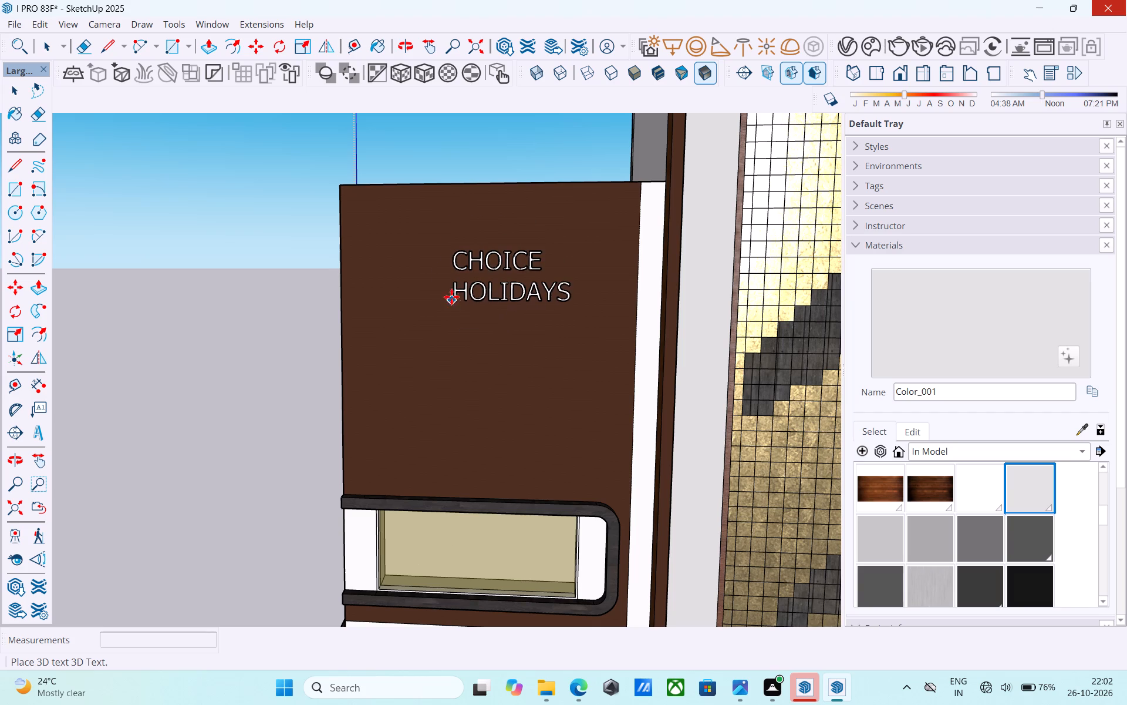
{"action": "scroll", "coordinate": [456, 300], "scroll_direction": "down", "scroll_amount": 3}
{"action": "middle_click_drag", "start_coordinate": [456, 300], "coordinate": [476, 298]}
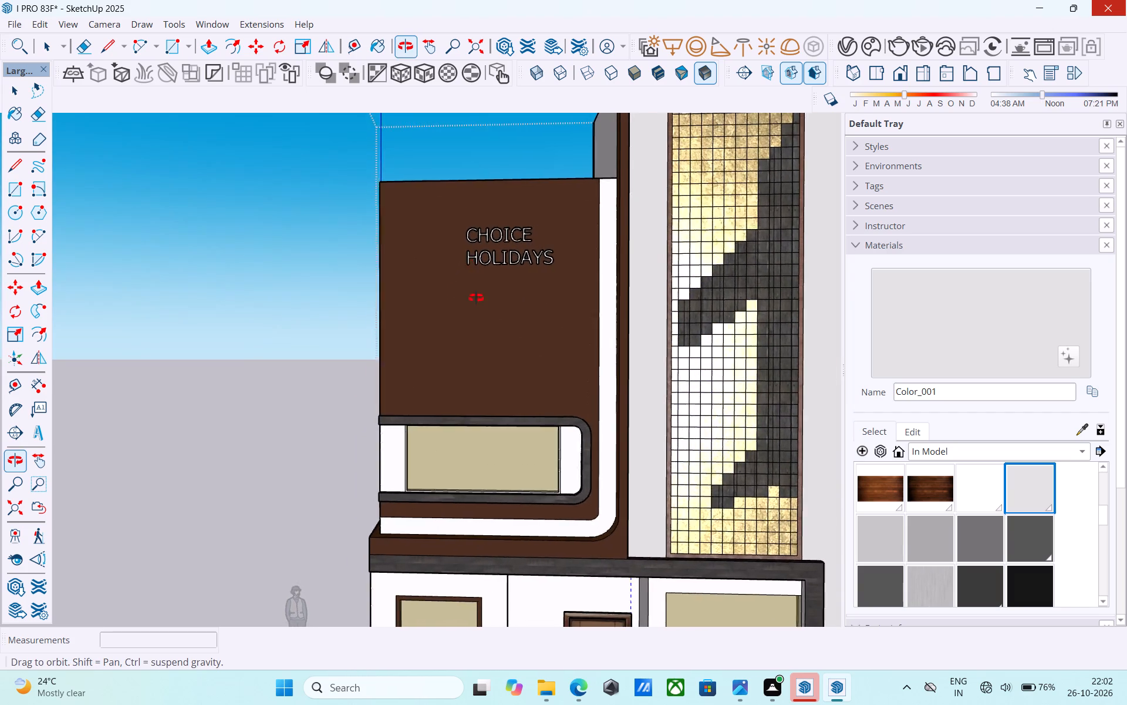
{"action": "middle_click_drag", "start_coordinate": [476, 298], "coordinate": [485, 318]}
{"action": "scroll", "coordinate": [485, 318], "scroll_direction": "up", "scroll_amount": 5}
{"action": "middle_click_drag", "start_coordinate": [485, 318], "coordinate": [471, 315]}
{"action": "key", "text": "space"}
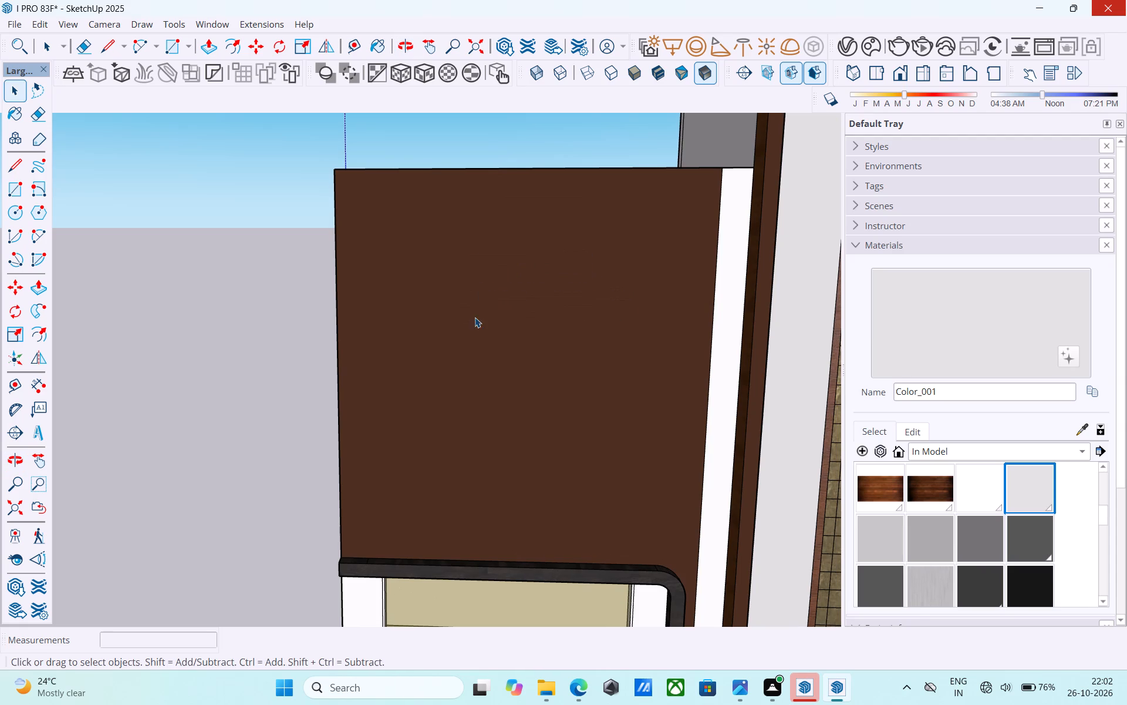
Start a new 3D text with CHOICE on the first line and HOLIDAYS indented by three spaces on the second.
{"action": "left_click", "coordinate": [34, 442]}
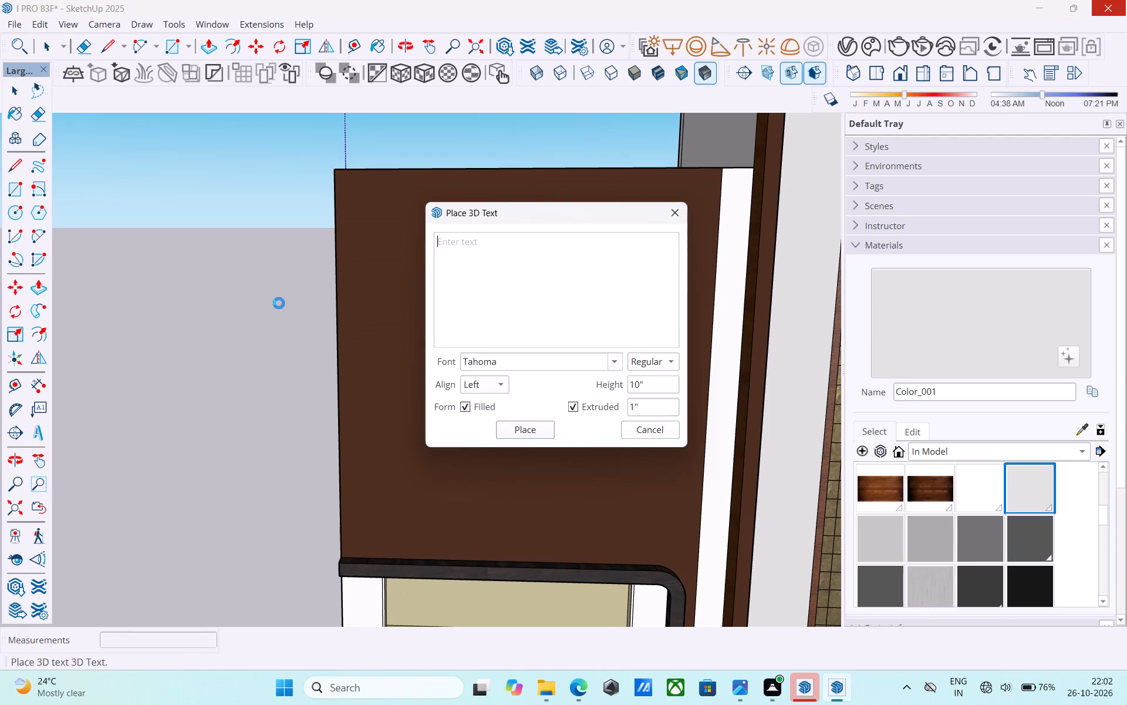
{"action": "key", "text": "c"}
{"action": "key", "text": "h"}
{"action": "type", "text": "OICE HOL"}
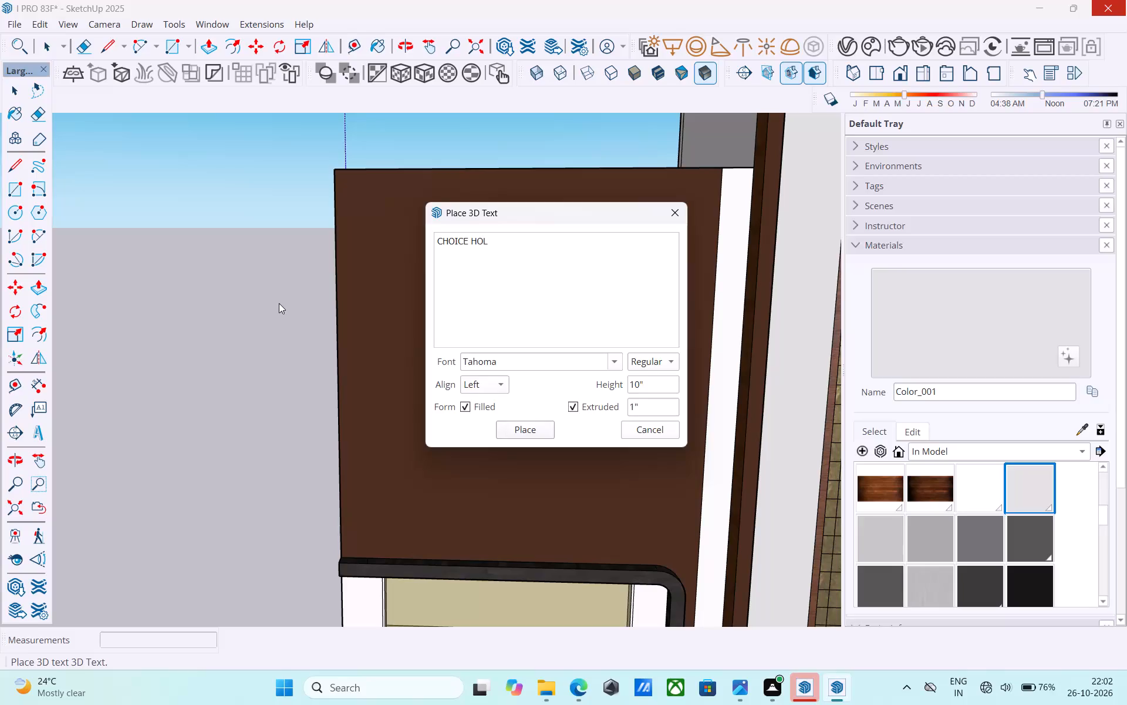
{"action": "key", "text": "BackSpace"}
{"action": "key", "text": "BackSpace"}
{"action": "key", "text": "BackSpace"}
{"action": "key", "text": "Return"}
{"action": "key", "text": "space"}
{"action": "key", "text": "space"}
{"action": "key", "text": "space"}
{"action": "key", "text": "space"}
{"action": "key", "text": "BackSpace"}
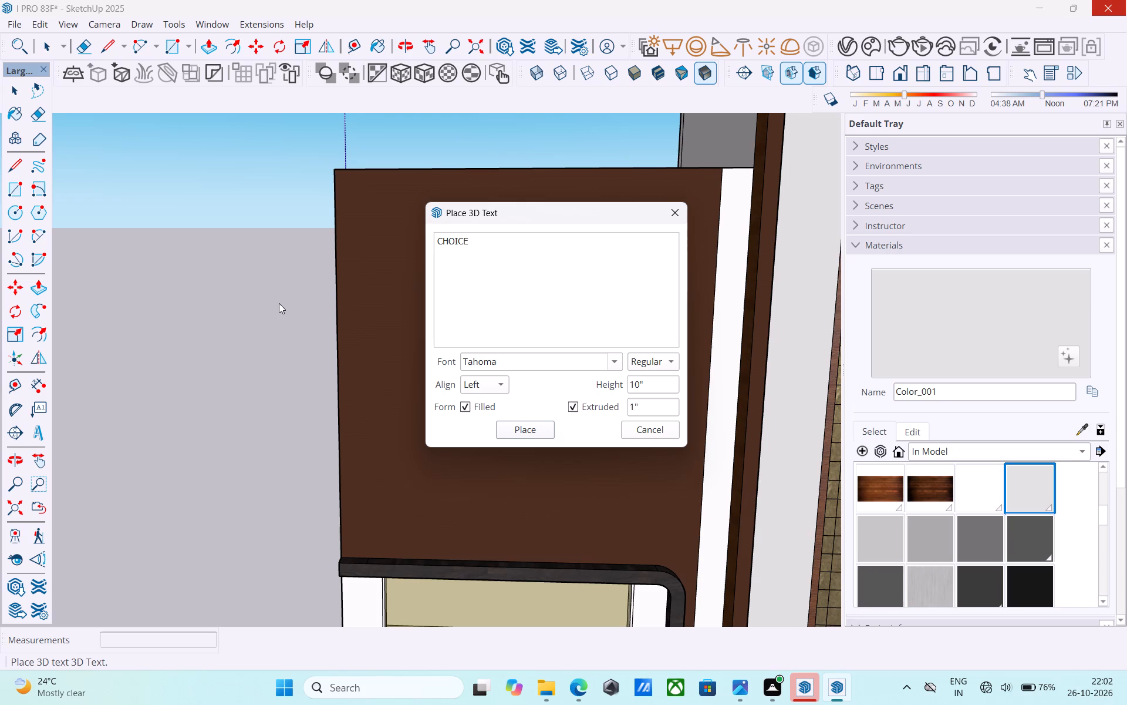
{"action": "type", "text": "HOLIDA"}
{"action": "key", "text": "y"}
{"action": "key", "text": "s"}
Set the 3D text's height to 1' and its style to Bold.
{"action": "left_click", "coordinate": [637, 387]}
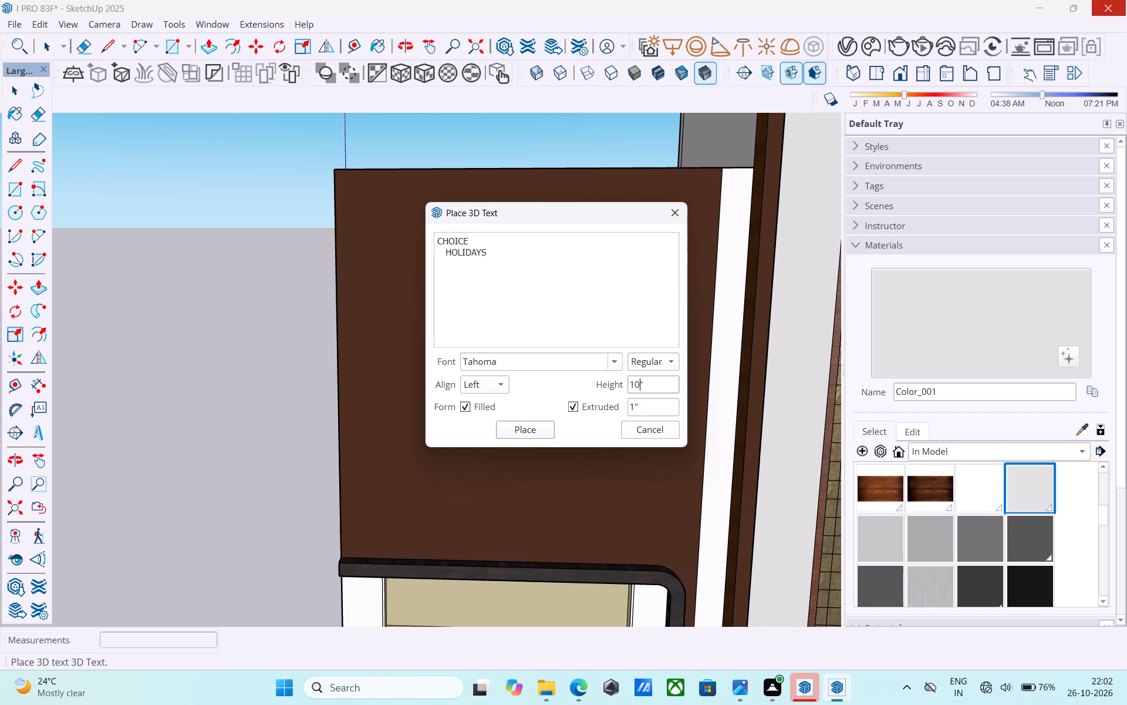
{"action": "key", "text": "BackSpace"}
{"action": "left_click", "coordinate": [637, 389]}
{"action": "key", "text": "BackSpace"}
{"action": "key", "text": "apostrophe"}
{"action": "left_click", "coordinate": [669, 361]}
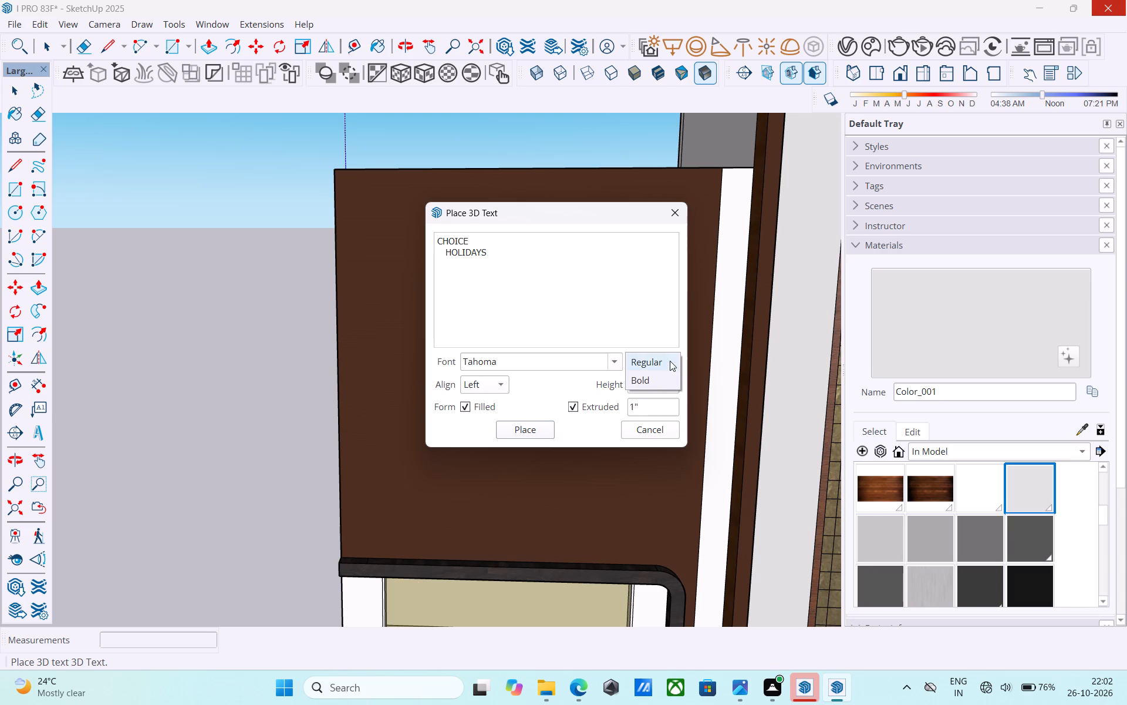
{"action": "left_click", "coordinate": [664, 377]}
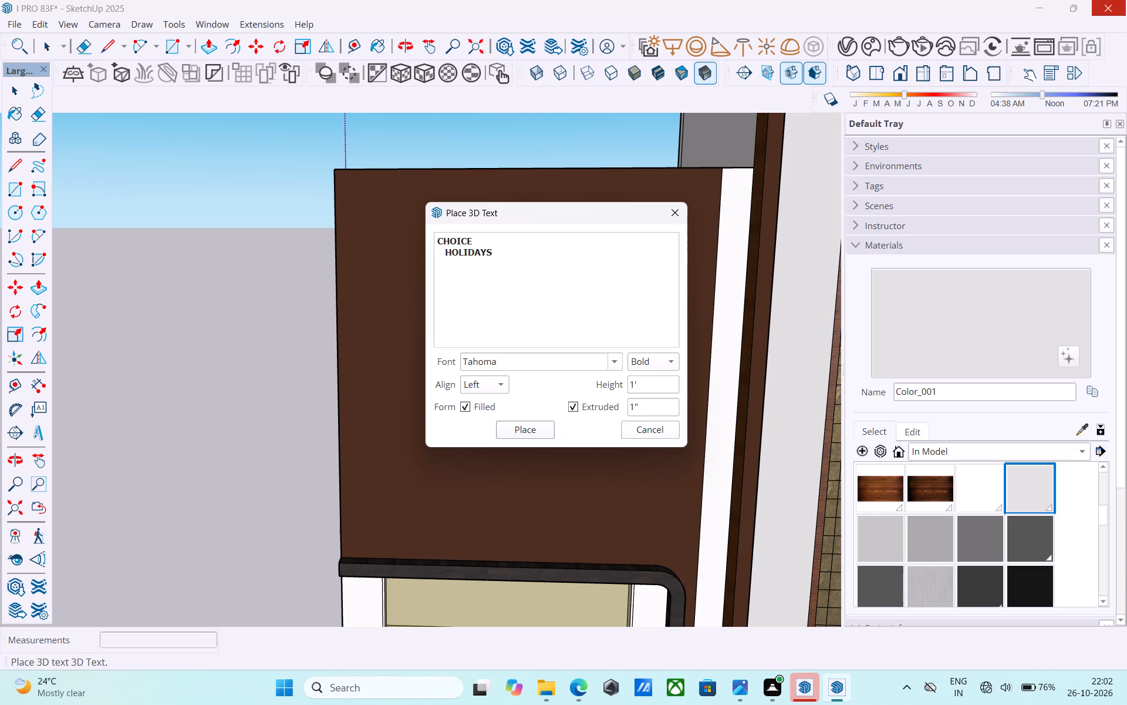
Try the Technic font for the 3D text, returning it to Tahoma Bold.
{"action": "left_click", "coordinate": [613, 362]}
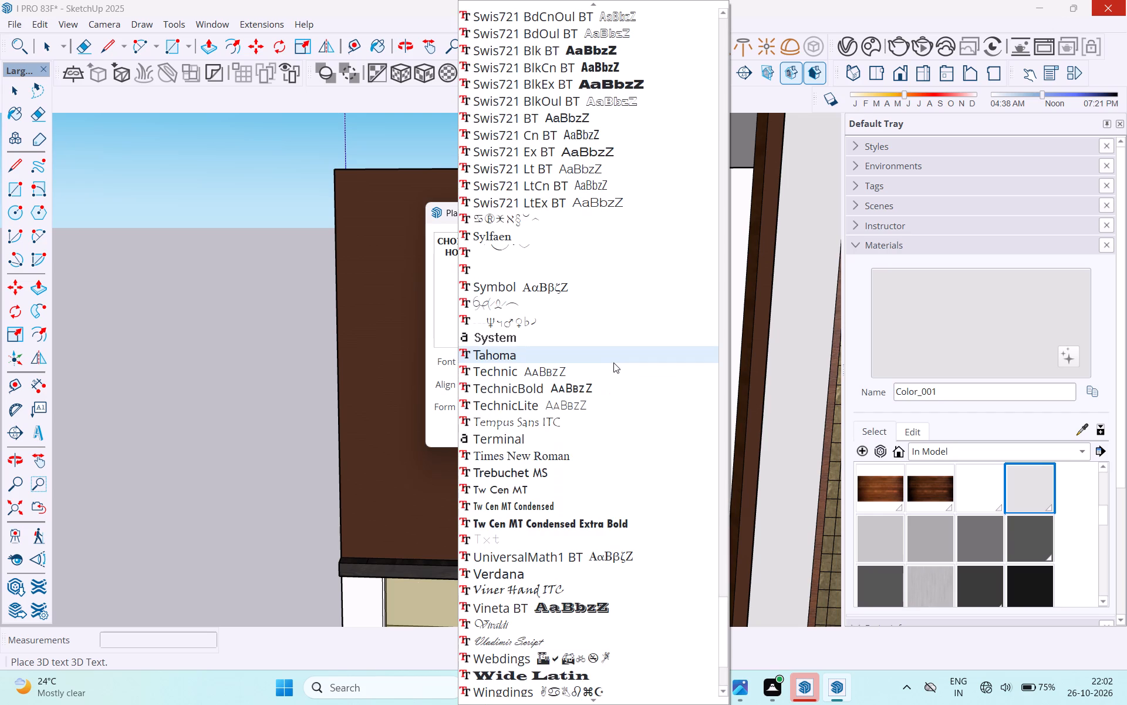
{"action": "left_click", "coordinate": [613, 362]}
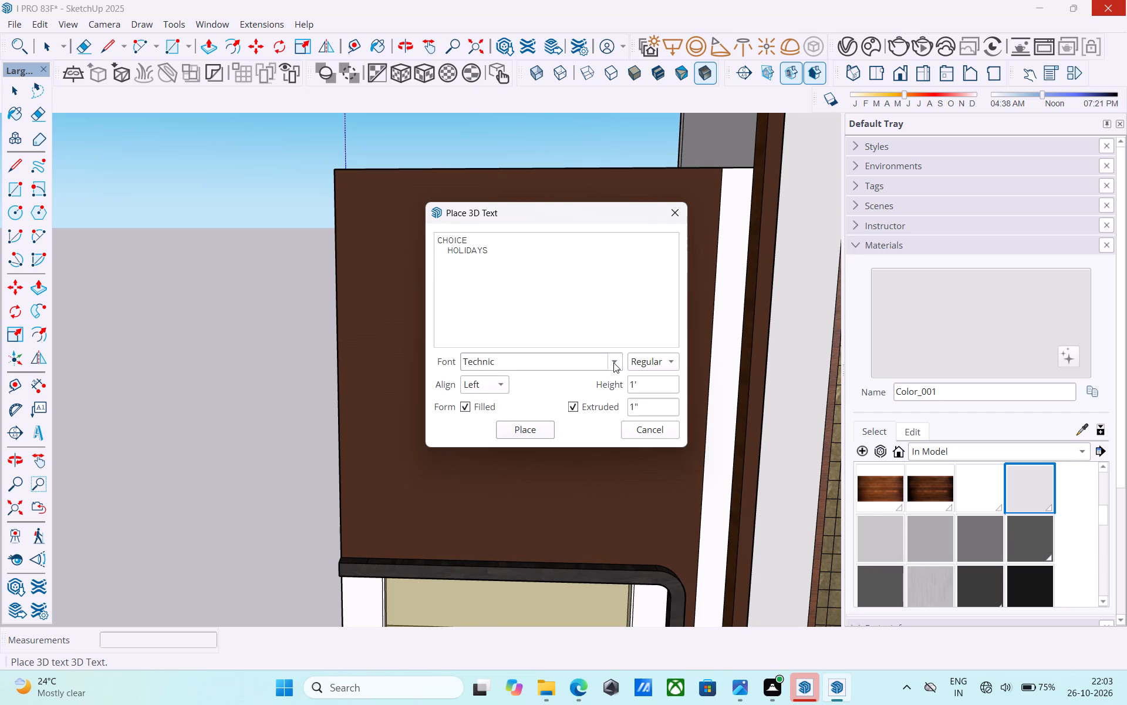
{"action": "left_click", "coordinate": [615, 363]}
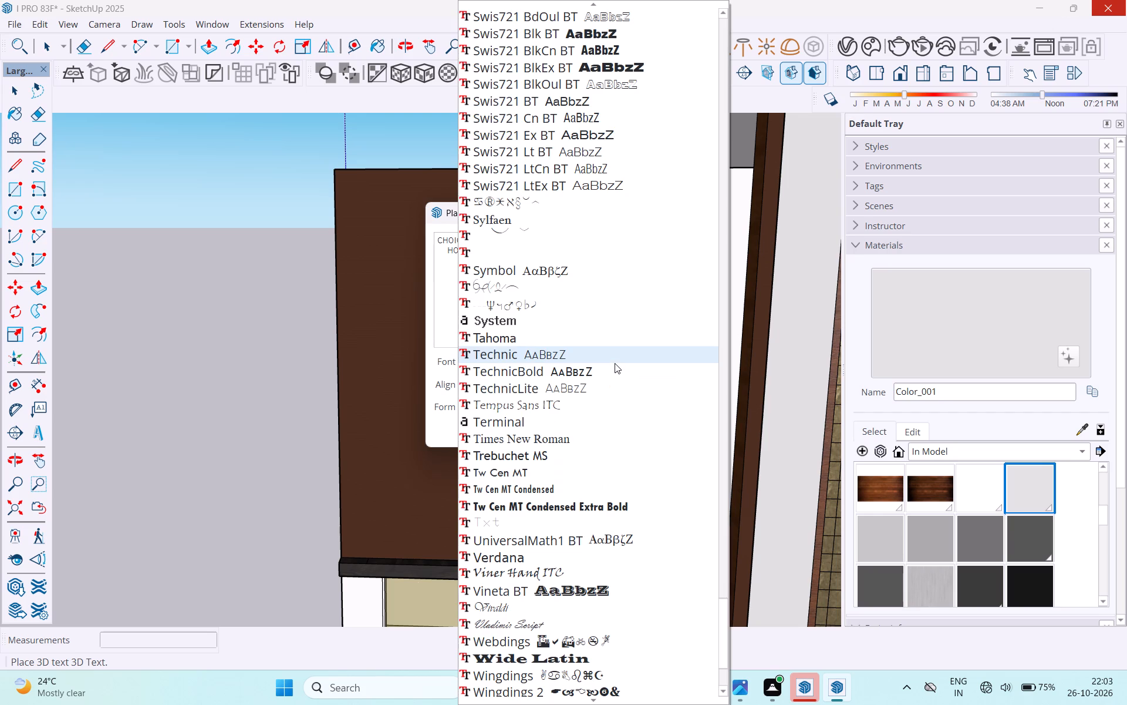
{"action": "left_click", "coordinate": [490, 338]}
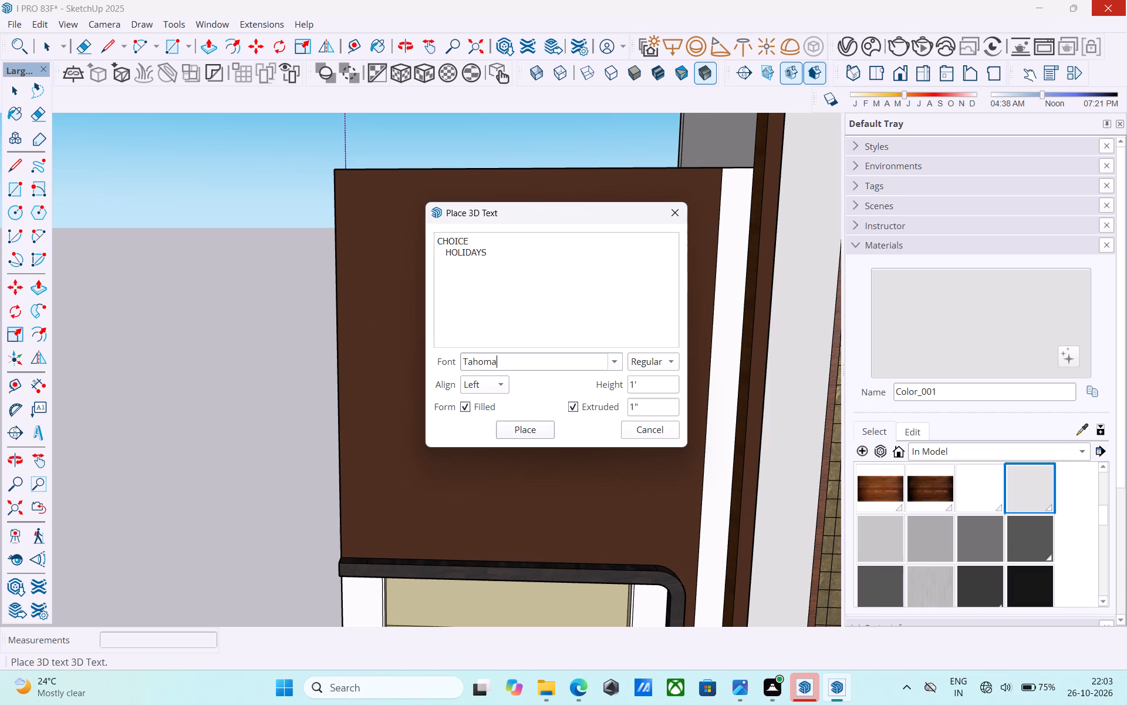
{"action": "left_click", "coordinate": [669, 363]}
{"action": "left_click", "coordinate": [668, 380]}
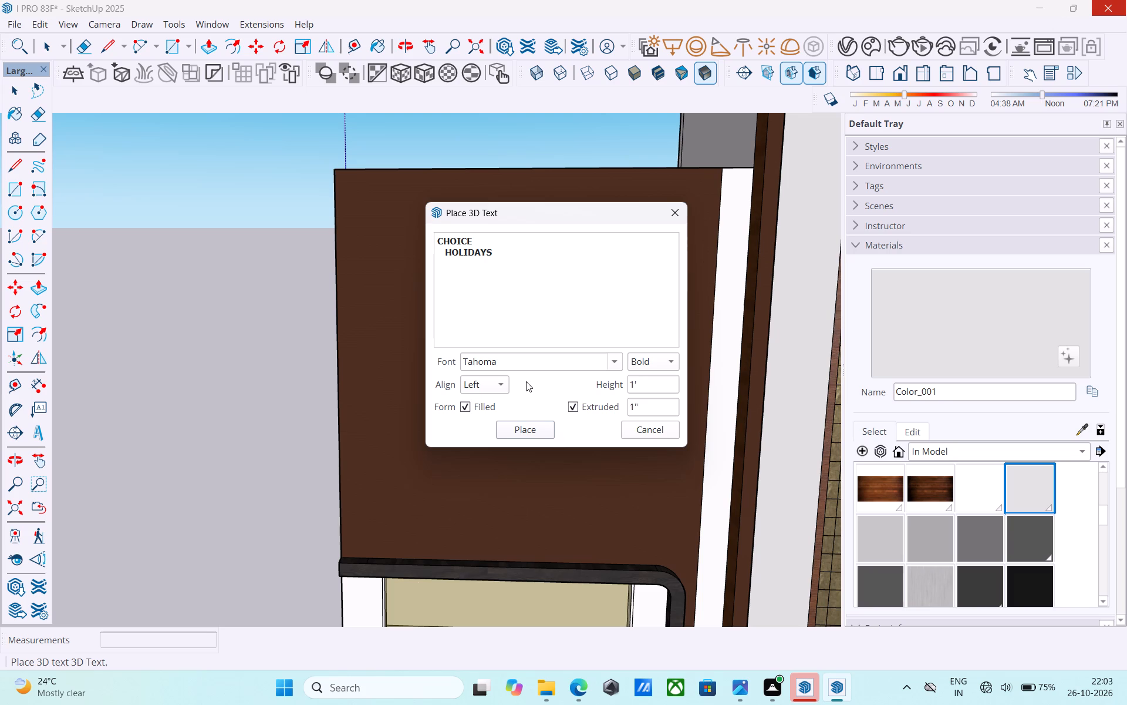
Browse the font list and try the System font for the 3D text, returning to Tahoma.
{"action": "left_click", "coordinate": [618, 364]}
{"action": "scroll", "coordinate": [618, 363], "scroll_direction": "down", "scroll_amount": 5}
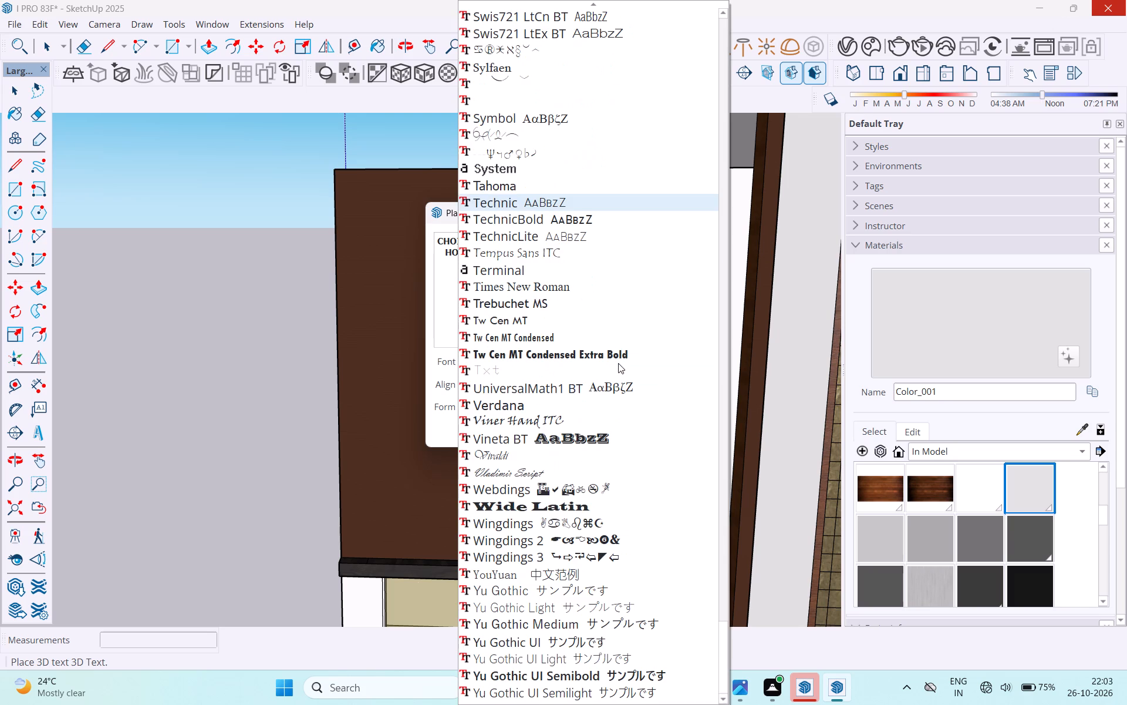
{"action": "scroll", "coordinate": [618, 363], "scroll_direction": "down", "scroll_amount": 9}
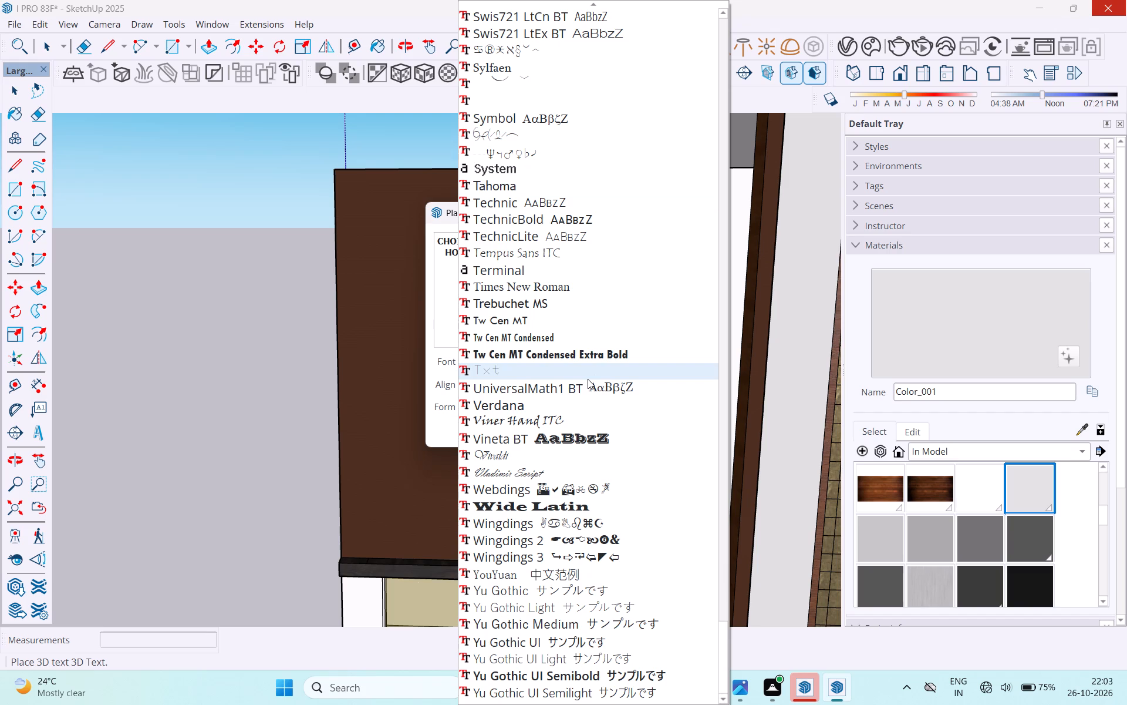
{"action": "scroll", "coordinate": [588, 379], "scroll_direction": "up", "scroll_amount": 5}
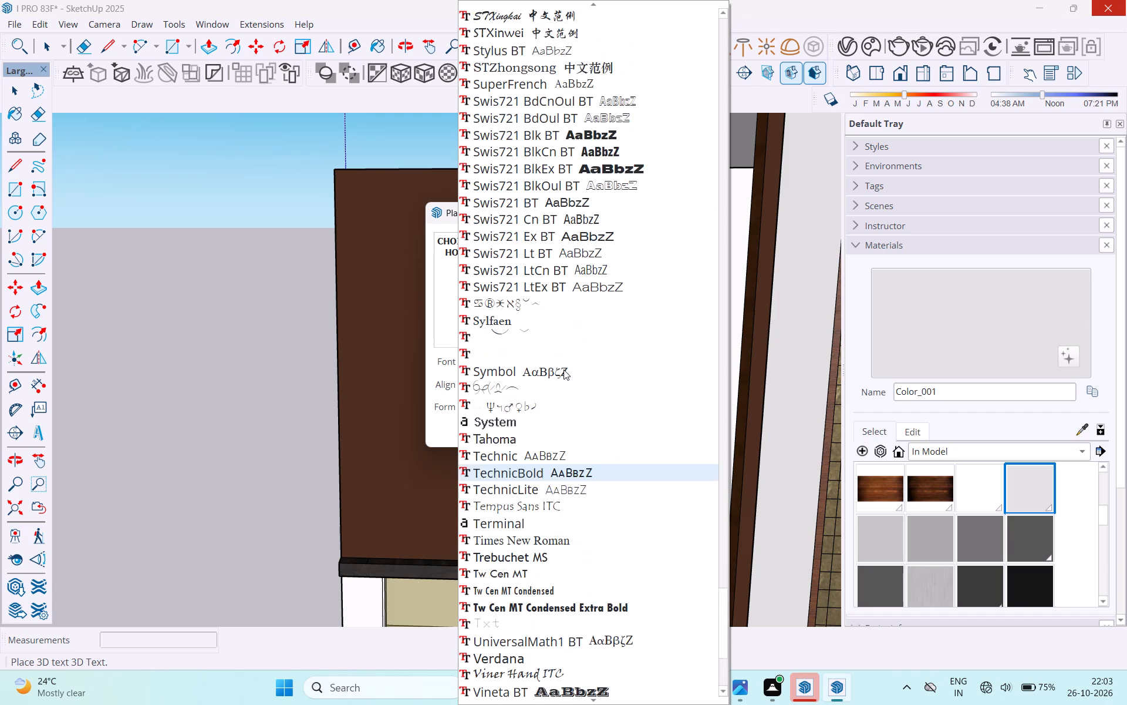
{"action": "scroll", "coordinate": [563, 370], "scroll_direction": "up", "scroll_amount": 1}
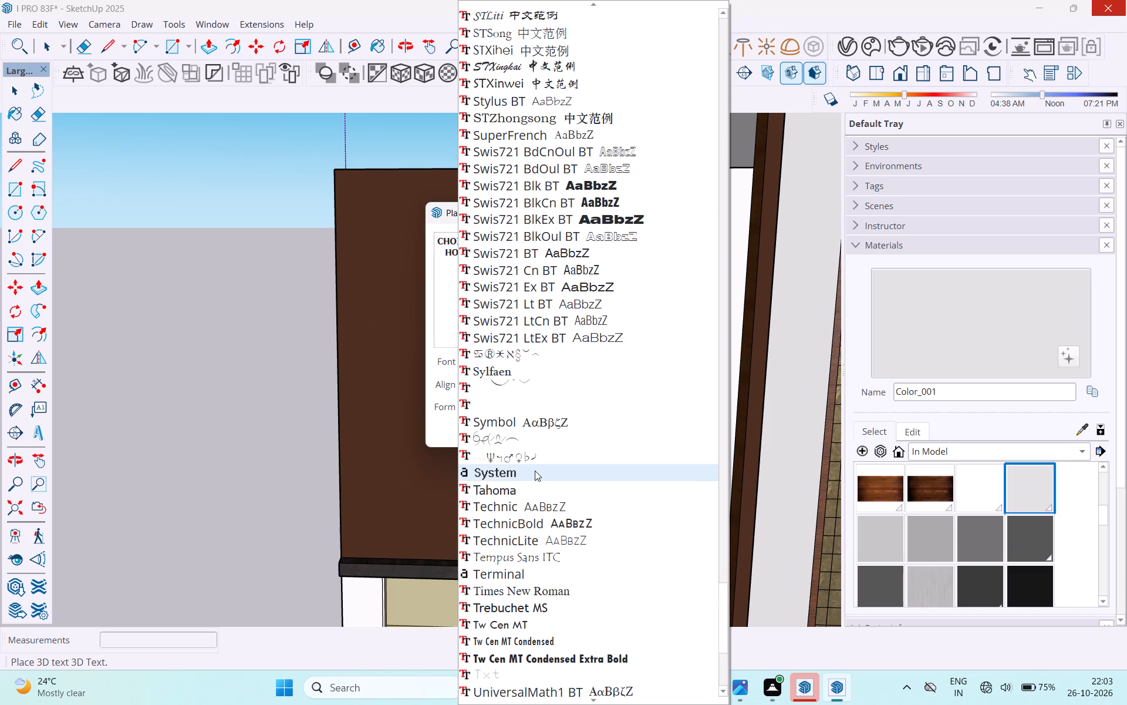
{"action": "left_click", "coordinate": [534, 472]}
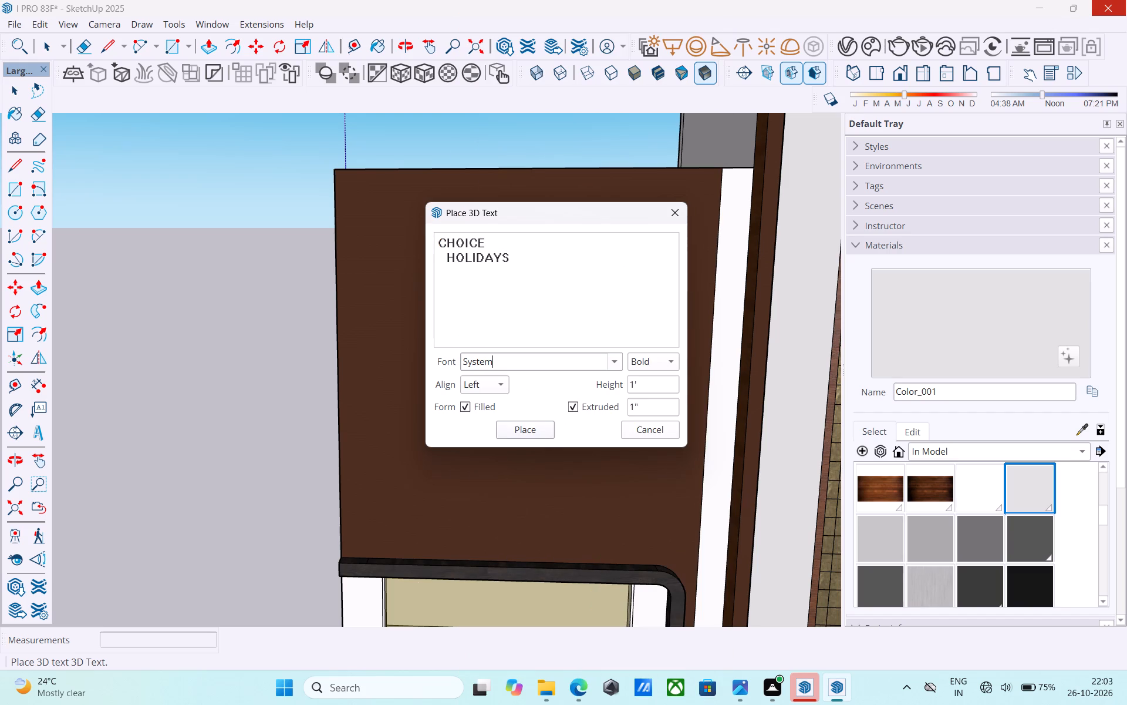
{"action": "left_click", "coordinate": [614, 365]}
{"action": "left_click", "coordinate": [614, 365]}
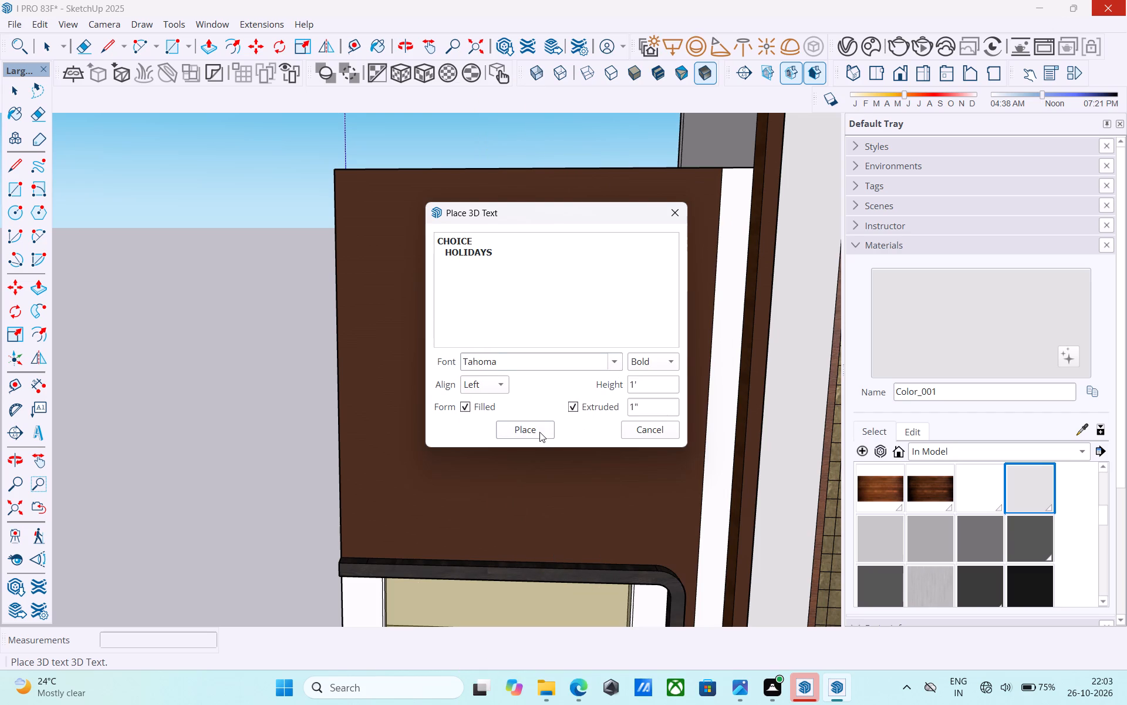
Place the CHOICE HOLIDAYS 3D text on the upper part of the brown wall above the upper window.
{"action": "left_click", "coordinate": [539, 432]}
{"action": "scroll", "coordinate": [409, 284], "scroll_direction": "down", "scroll_amount": 1}
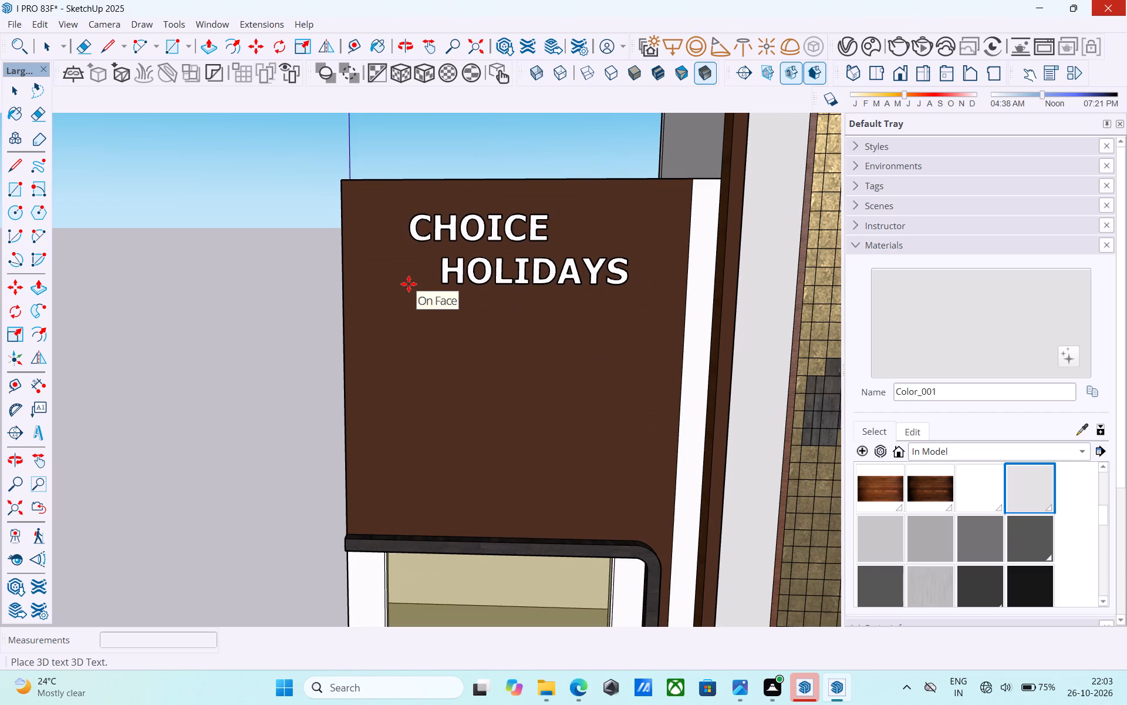
{"action": "scroll", "coordinate": [409, 284], "scroll_direction": "down", "scroll_amount": 1}
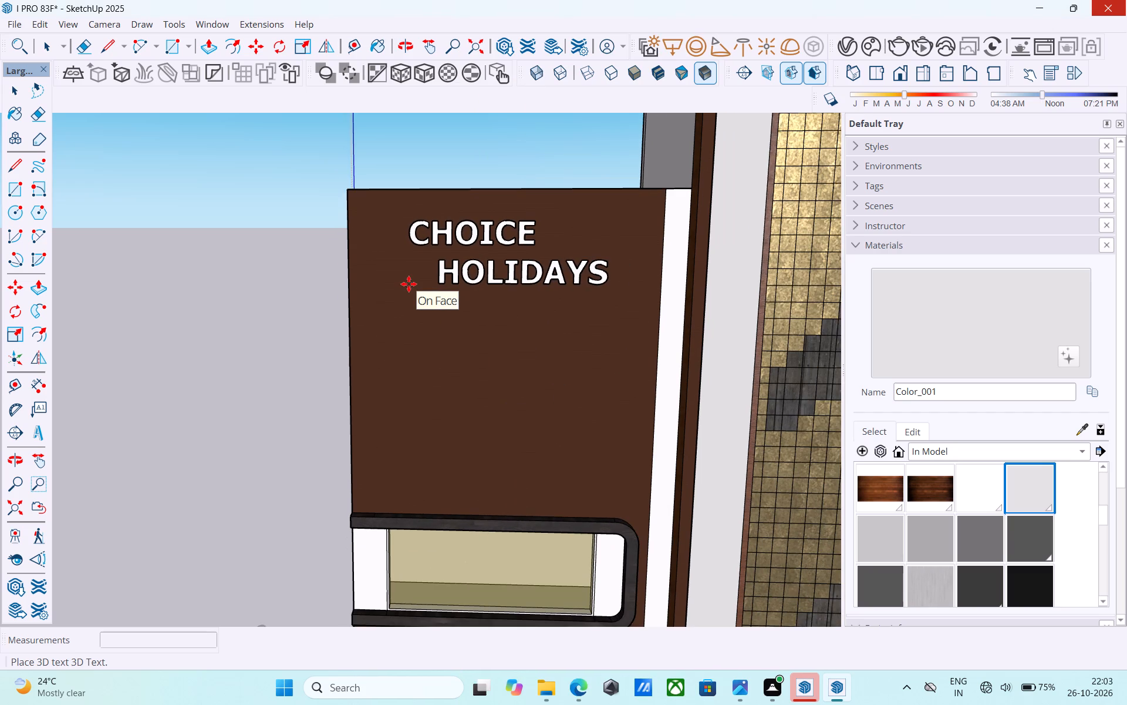
{"action": "scroll", "coordinate": [455, 341], "scroll_direction": "down", "scroll_amount": 1}
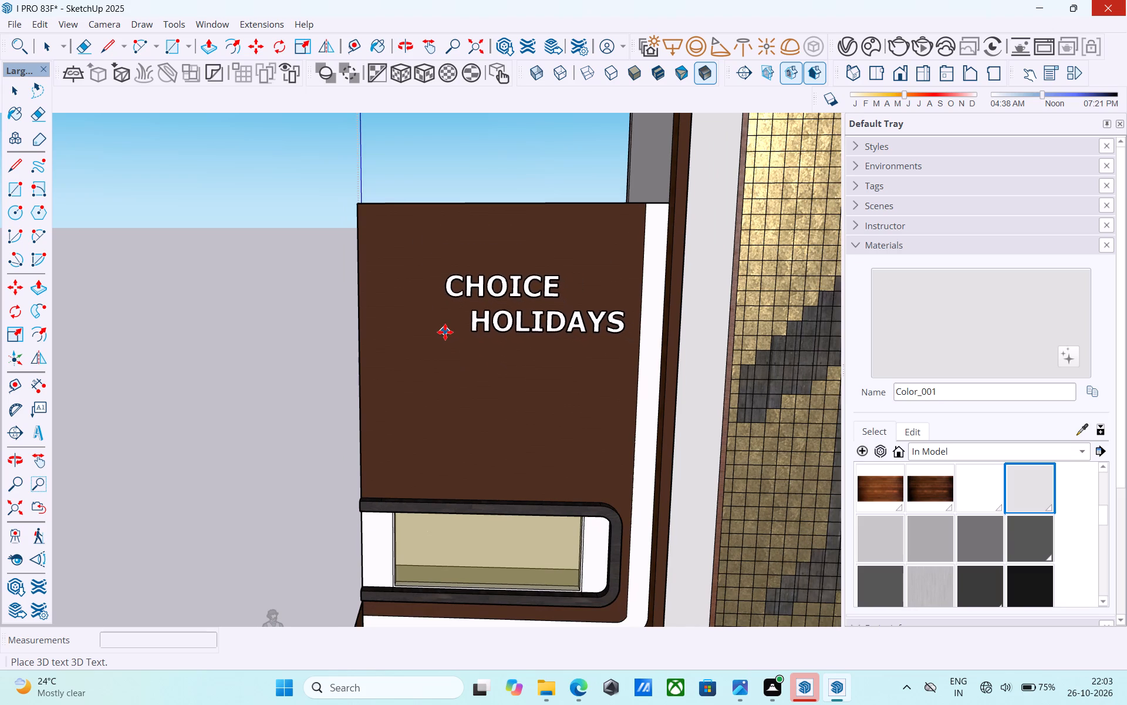
{"action": "left_click", "coordinate": [446, 332]}
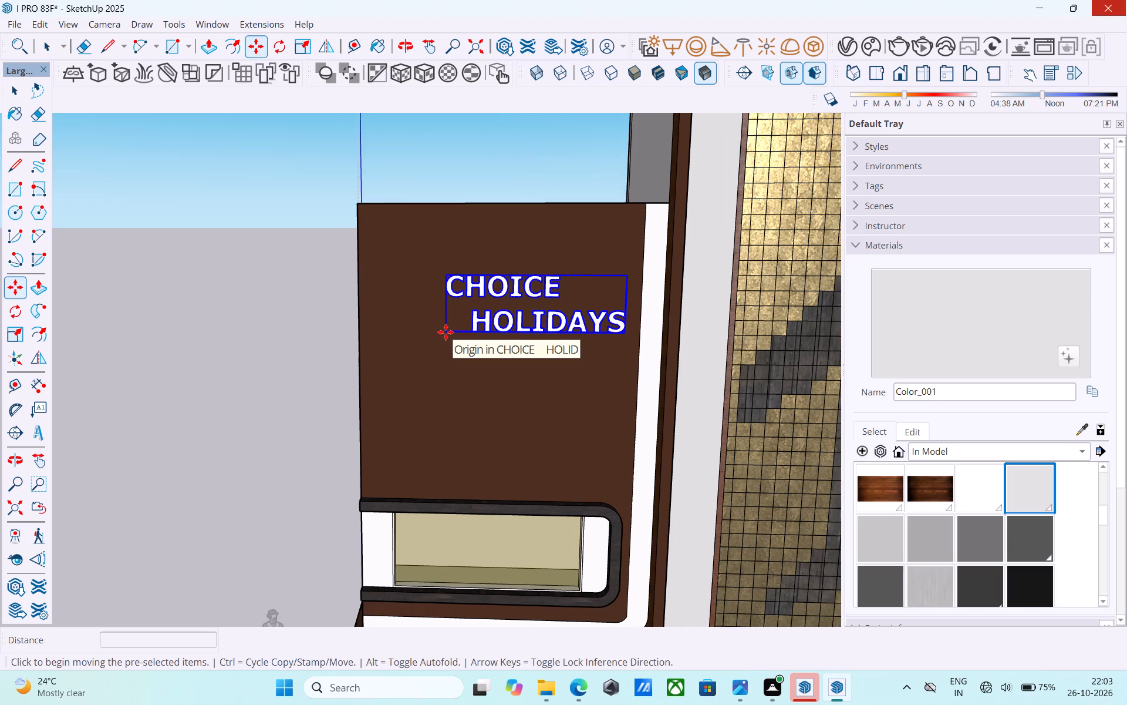
Scale the CHOICE HOLIDAYS text along its green axis from the bottom middle grip to reduce its height.
{"action": "key", "text": "s"}
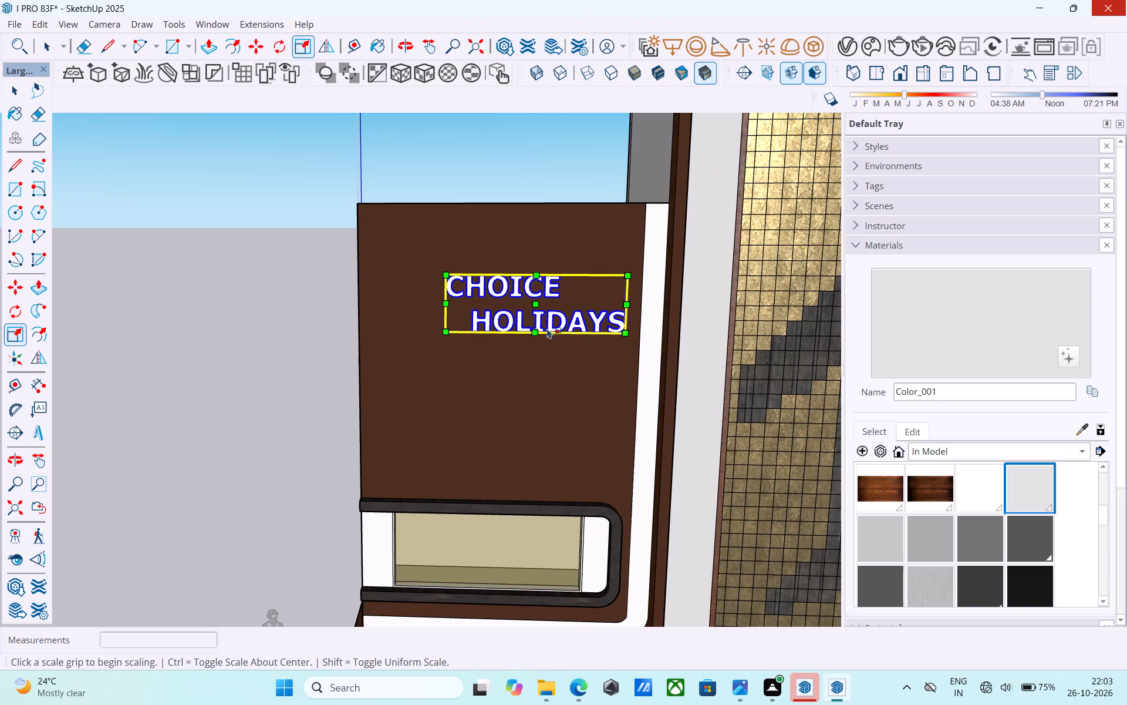
{"action": "middle_click_drag", "start_coordinate": [546, 327], "coordinate": [534, 319]}
{"action": "scroll", "coordinate": [532, 317], "scroll_direction": "up", "scroll_amount": 3}
{"action": "middle_click_drag", "start_coordinate": [519, 319], "coordinate": [723, 313]}
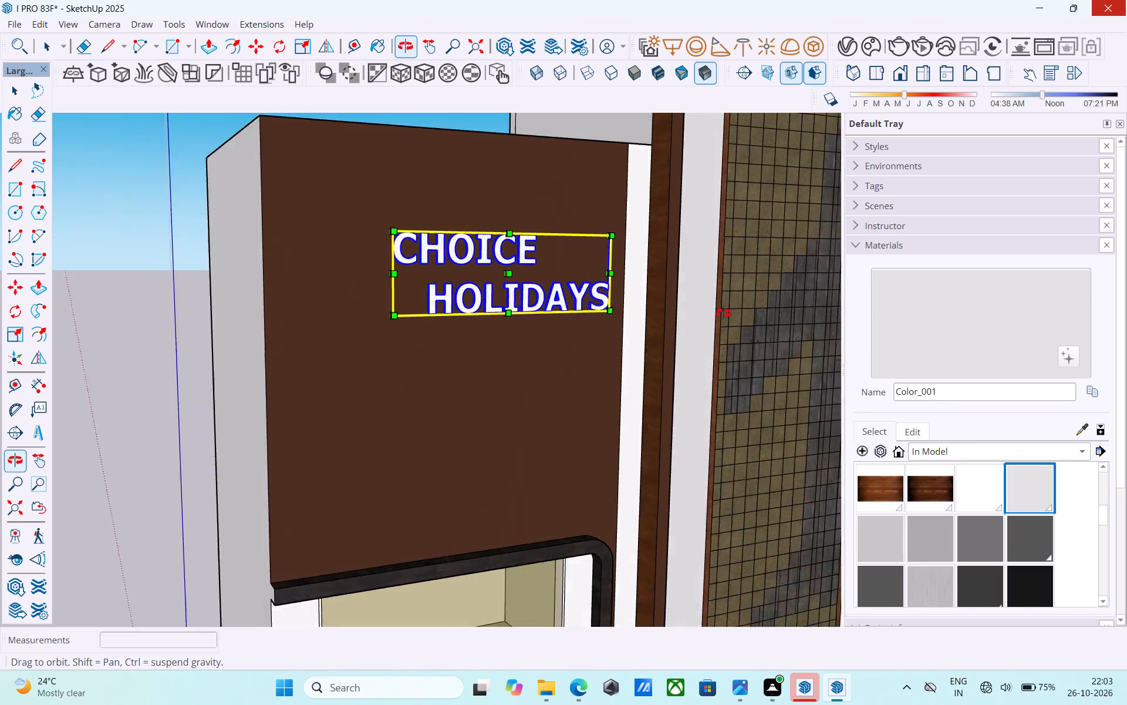
{"action": "middle_click_drag", "start_coordinate": [723, 313], "coordinate": [779, 318]}
{"action": "scroll", "coordinate": [541, 339], "scroll_direction": "up", "scroll_amount": 10}
{"action": "scroll", "coordinate": [480, 295], "scroll_direction": "up", "scroll_amount": 2}
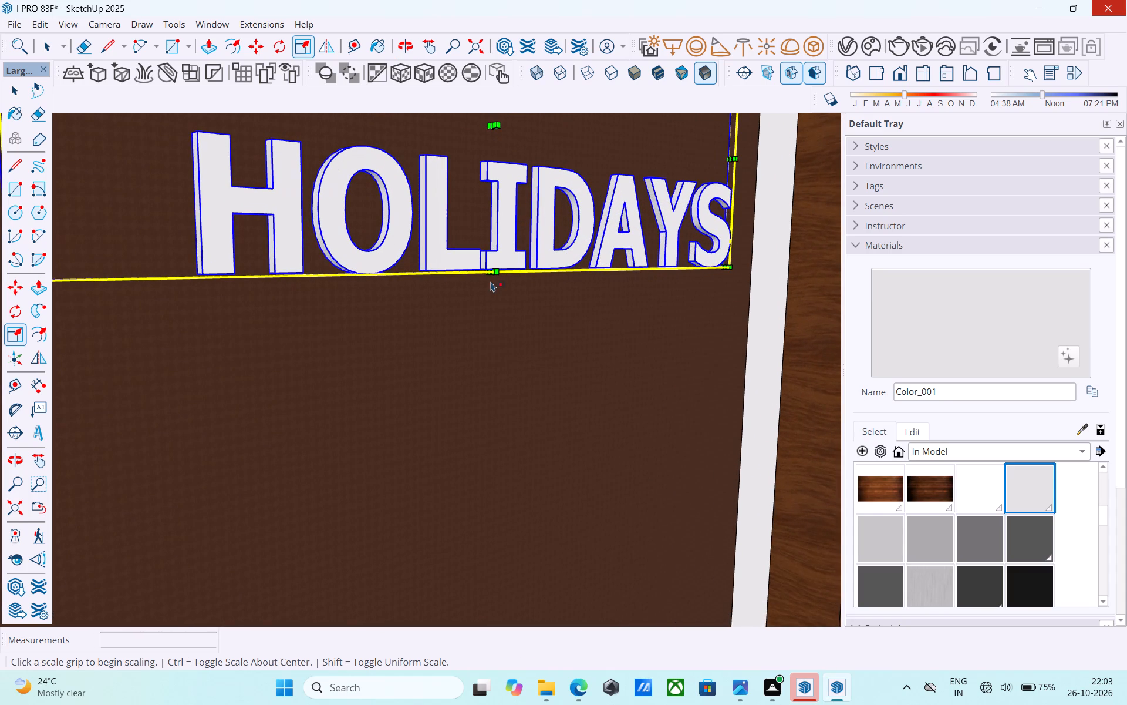
{"action": "left_click", "coordinate": [487, 274]}
{"action": "scroll", "coordinate": [487, 273], "scroll_direction": "down", "scroll_amount": 8}
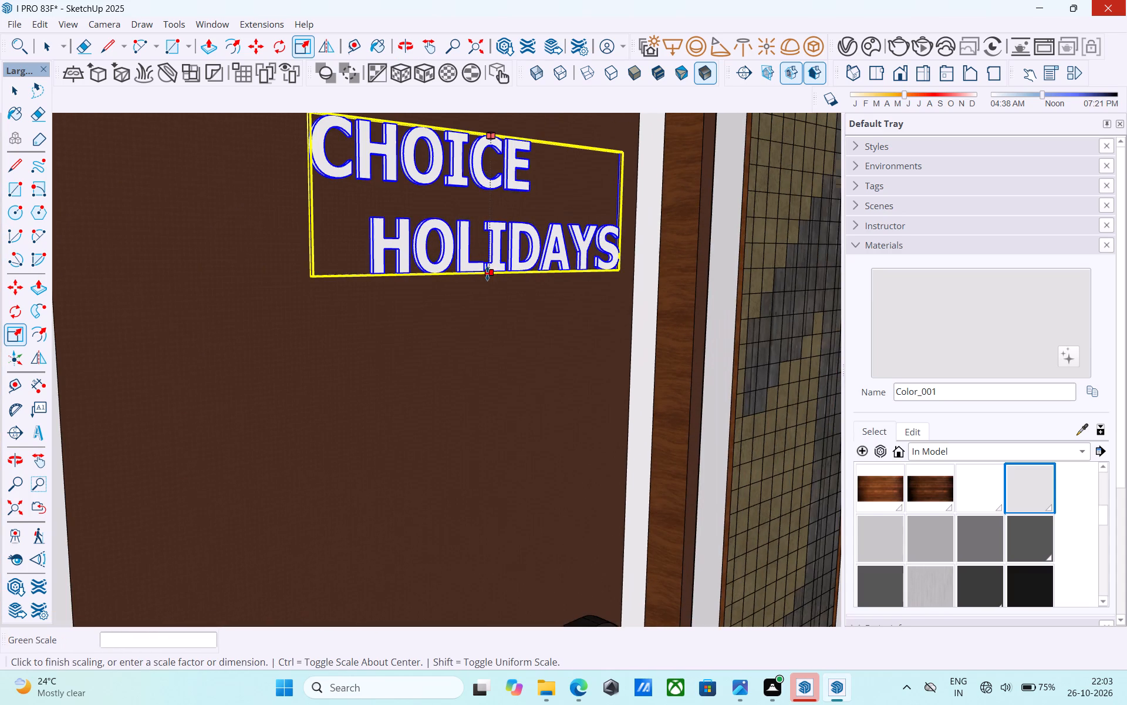
{"action": "left_click", "coordinate": [479, 239]}
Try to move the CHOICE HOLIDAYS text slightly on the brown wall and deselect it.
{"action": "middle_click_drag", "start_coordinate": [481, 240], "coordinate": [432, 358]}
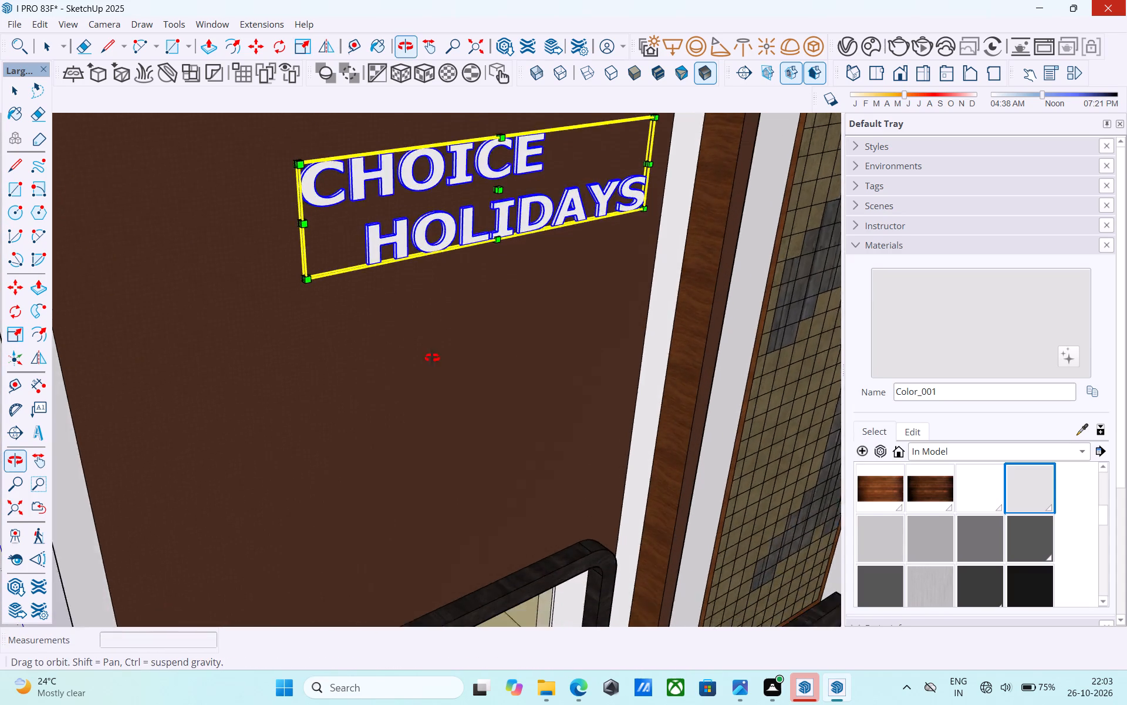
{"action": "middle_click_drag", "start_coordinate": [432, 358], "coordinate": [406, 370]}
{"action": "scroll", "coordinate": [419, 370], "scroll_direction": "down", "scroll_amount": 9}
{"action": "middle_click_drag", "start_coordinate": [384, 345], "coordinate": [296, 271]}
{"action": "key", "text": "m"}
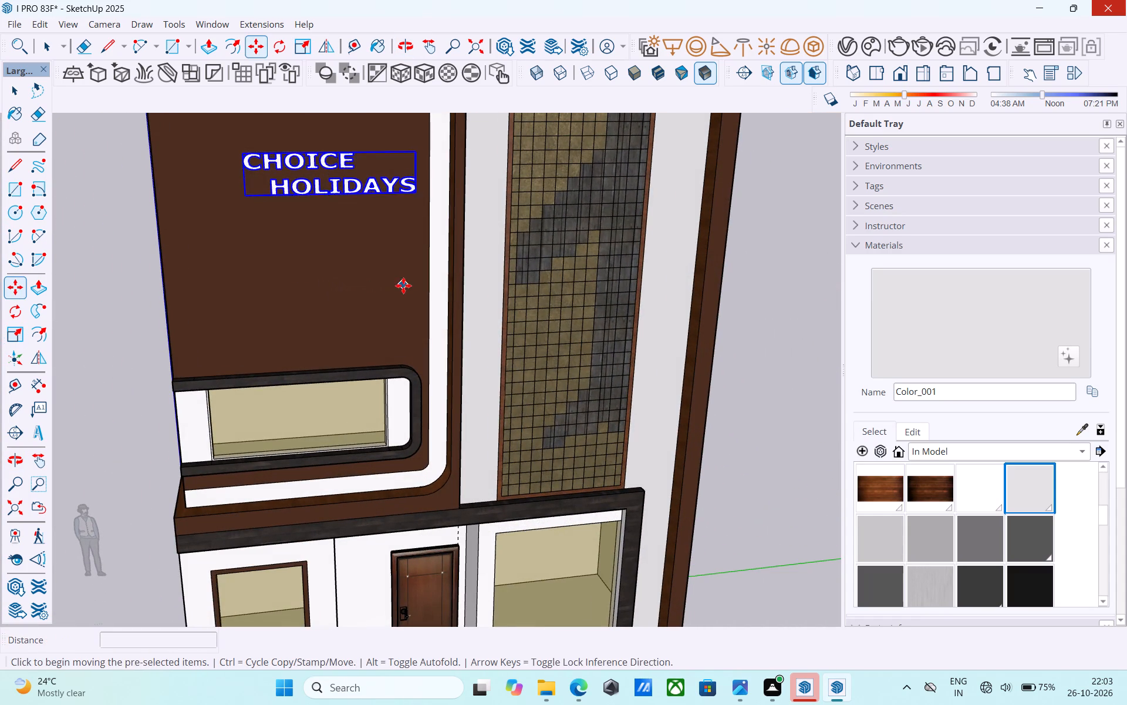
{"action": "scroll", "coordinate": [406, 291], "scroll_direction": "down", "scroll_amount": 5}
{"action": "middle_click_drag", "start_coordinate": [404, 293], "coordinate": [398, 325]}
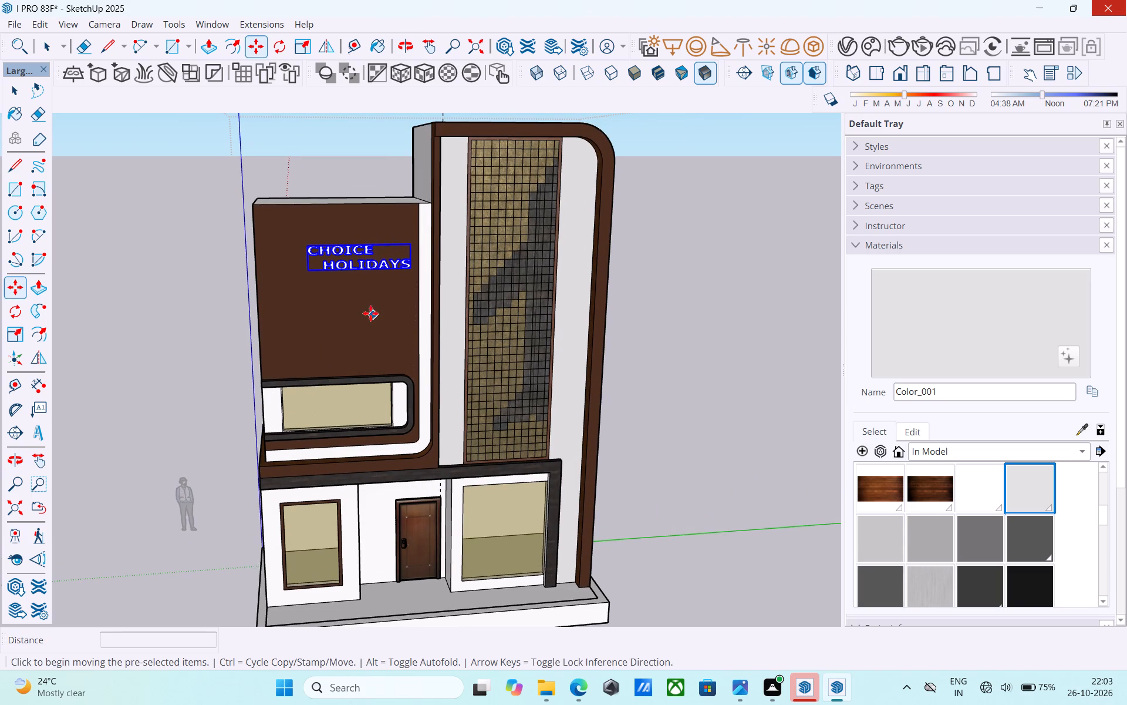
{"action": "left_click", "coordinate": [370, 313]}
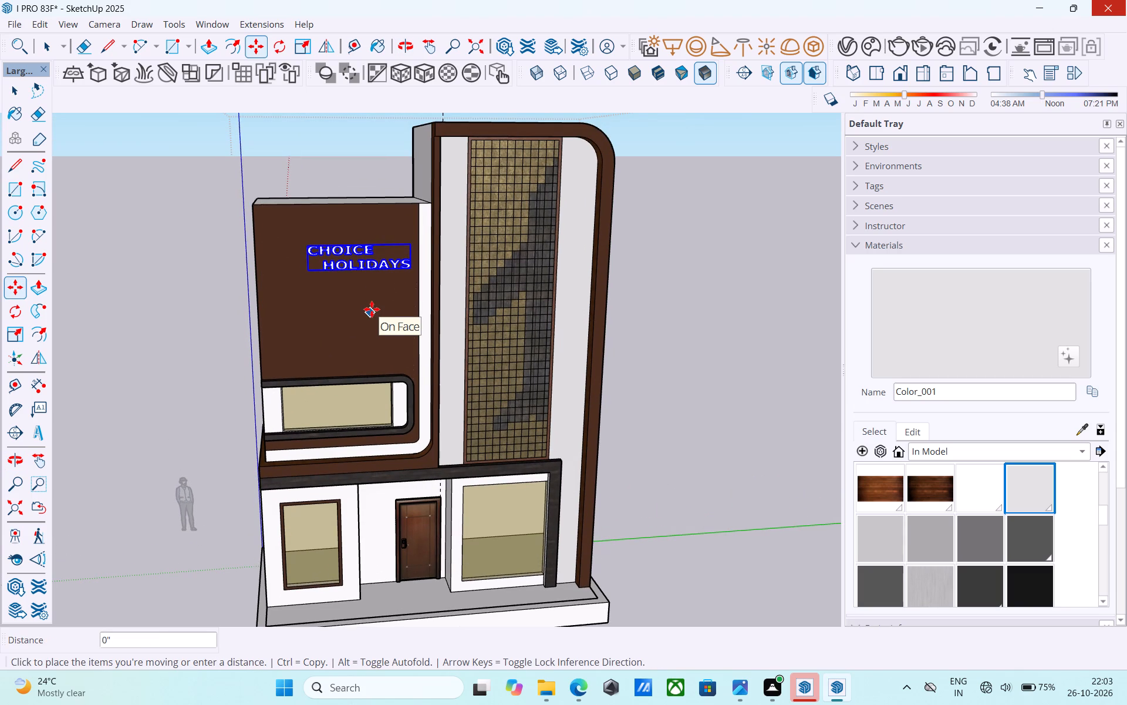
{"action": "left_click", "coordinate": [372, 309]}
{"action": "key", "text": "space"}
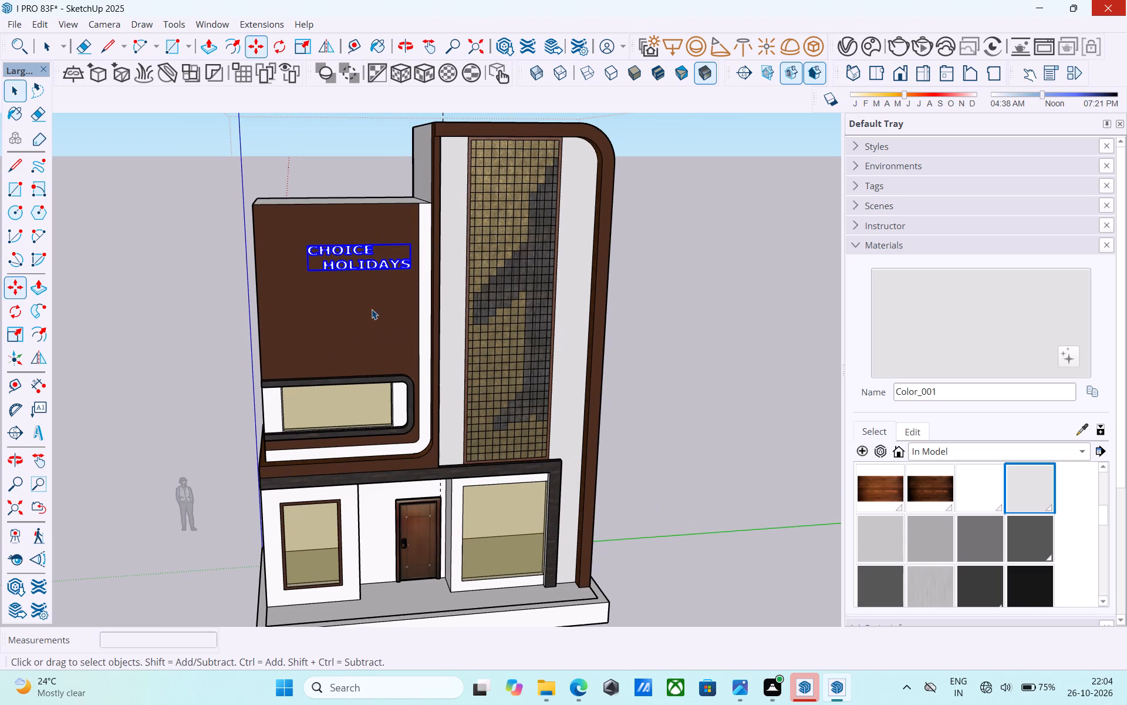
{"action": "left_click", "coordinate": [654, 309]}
Save the model and purge its unused items.
{"action": "middle_click_drag", "start_coordinate": [537, 352], "coordinate": [478, 303]}
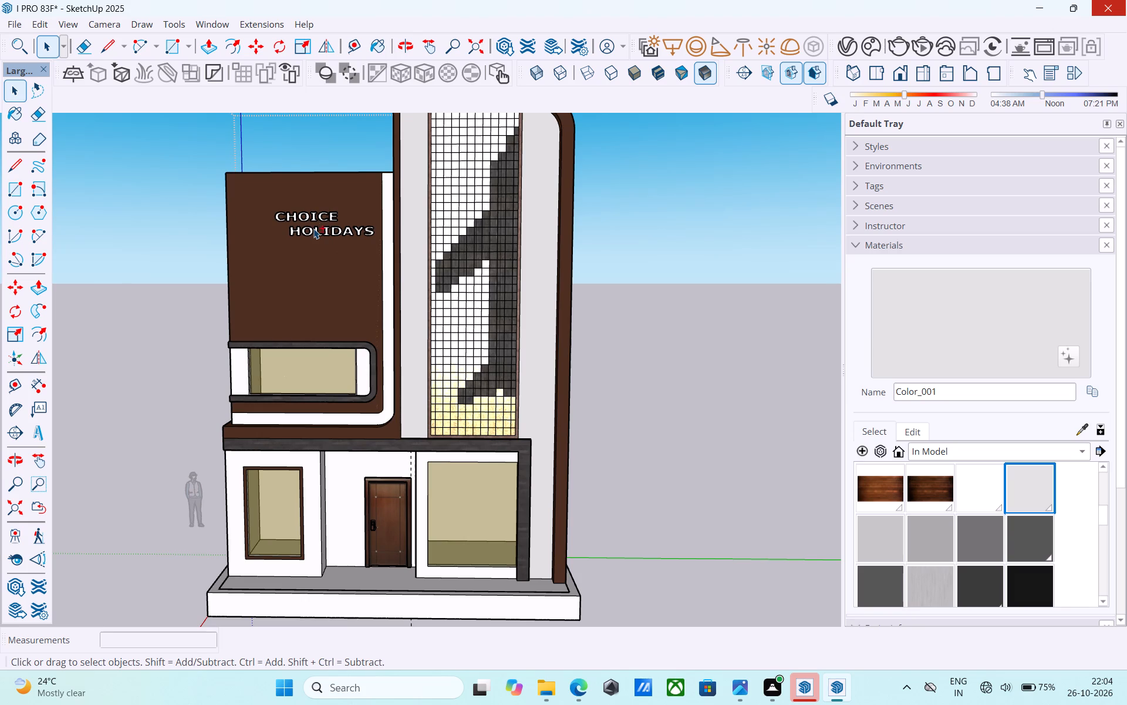
{"action": "middle_click_drag", "start_coordinate": [313, 229], "coordinate": [335, 253], "text": "shift"}
{"action": "middle_click", "coordinate": [335, 253], "text": "shift"}
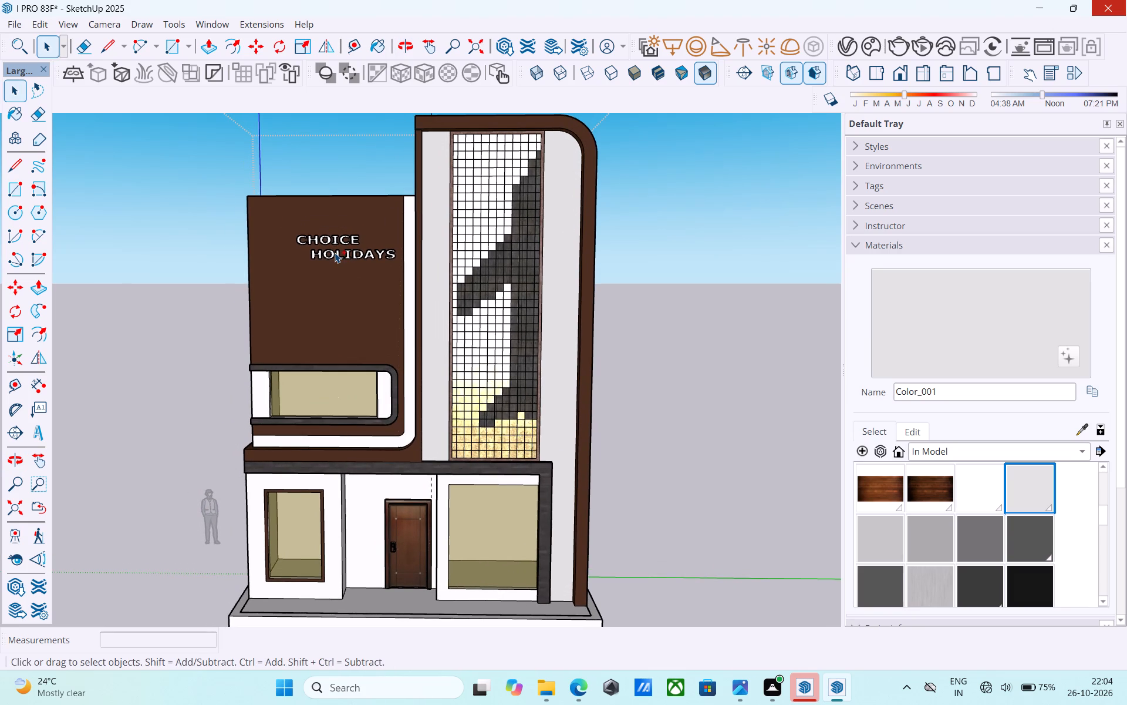
{"action": "key", "text": "ctrl+s"}
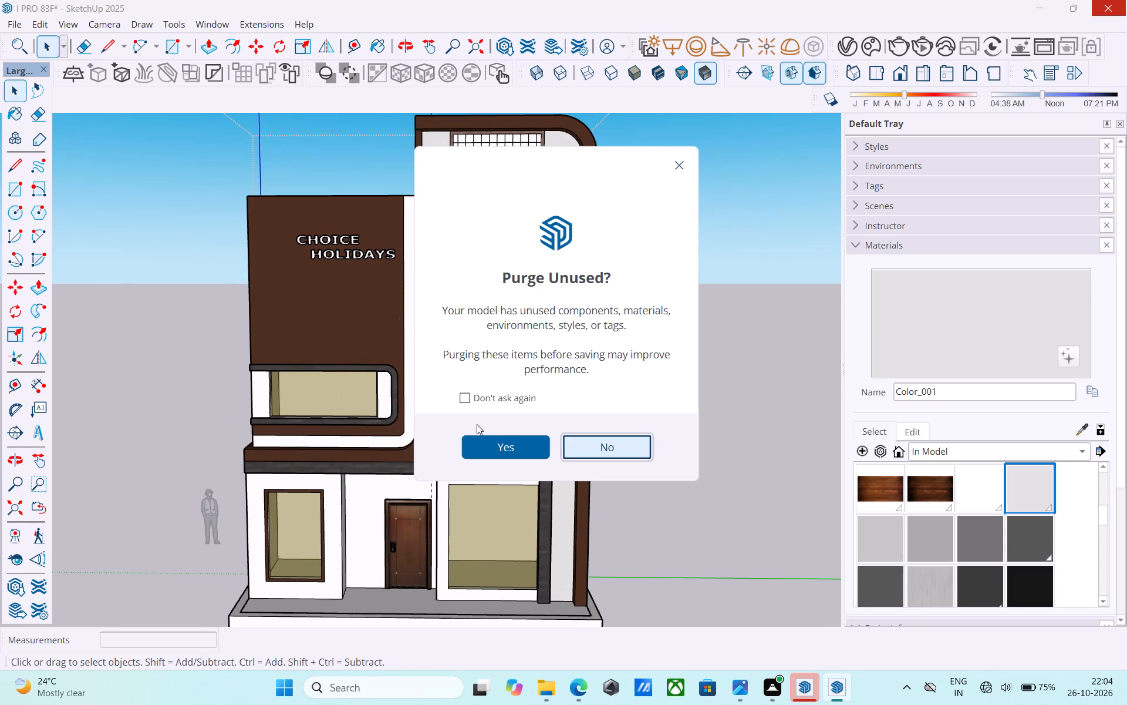
{"action": "left_click", "coordinate": [510, 435]}
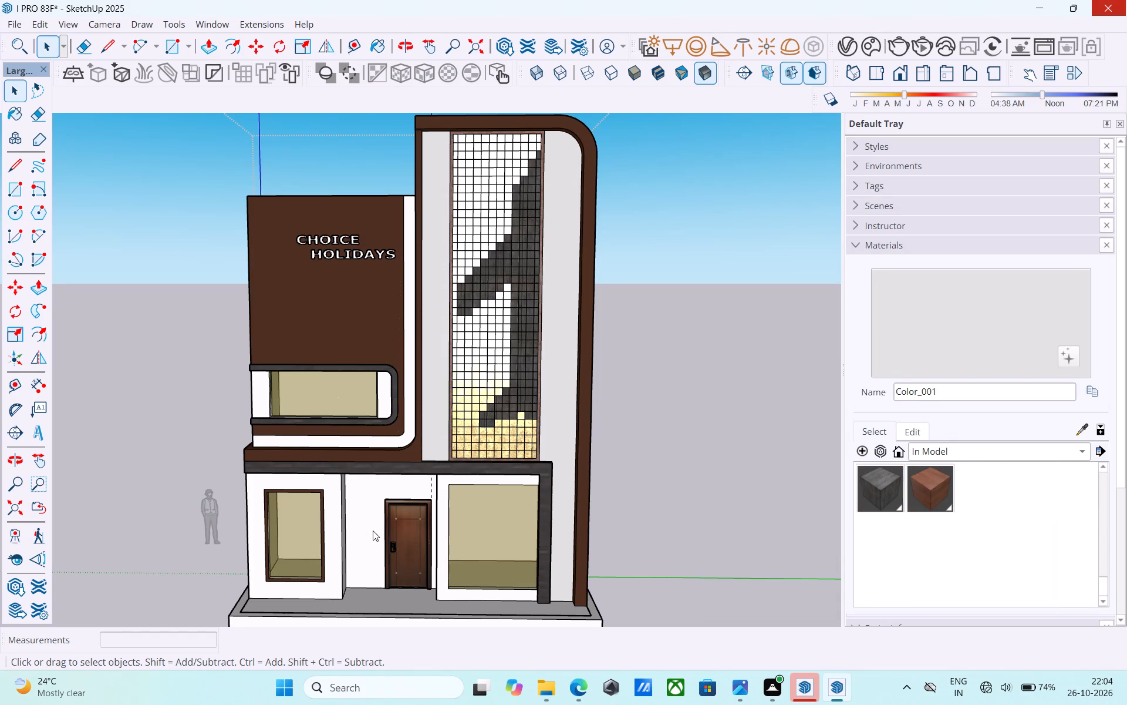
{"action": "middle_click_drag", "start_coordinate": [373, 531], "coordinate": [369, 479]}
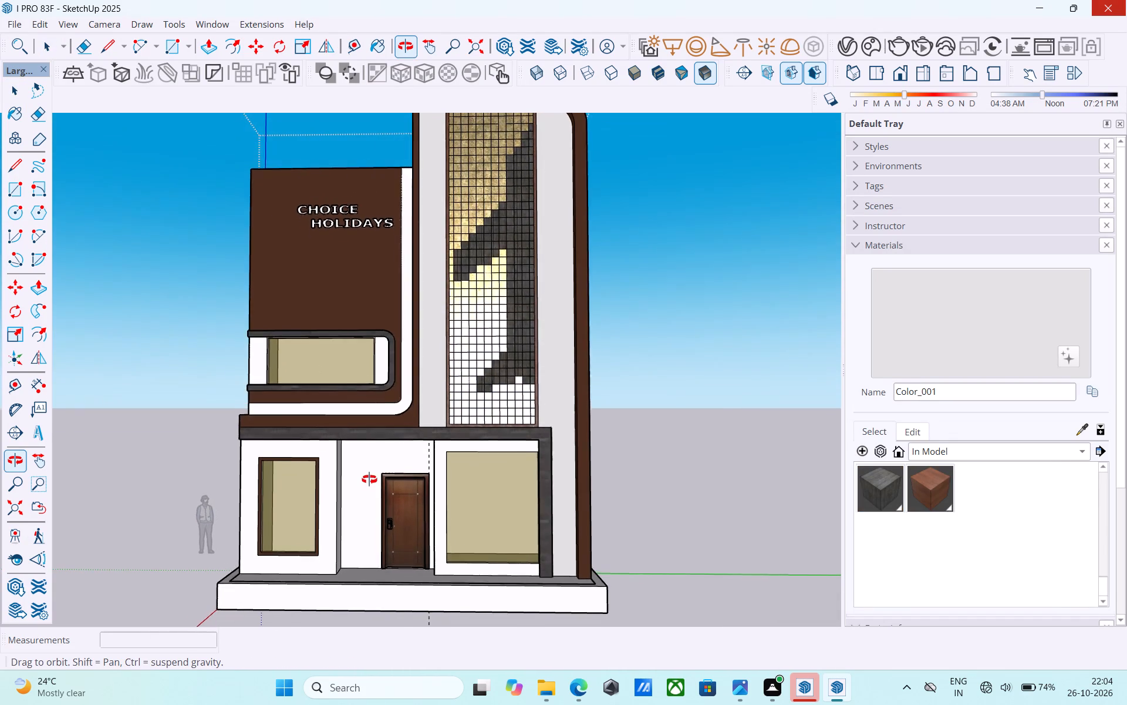
Paint the wall around the door, the large window's surround and its inner side face with the Plaster_04_1K material.
{"action": "middle_click_drag", "start_coordinate": [369, 479], "coordinate": [489, 472]}
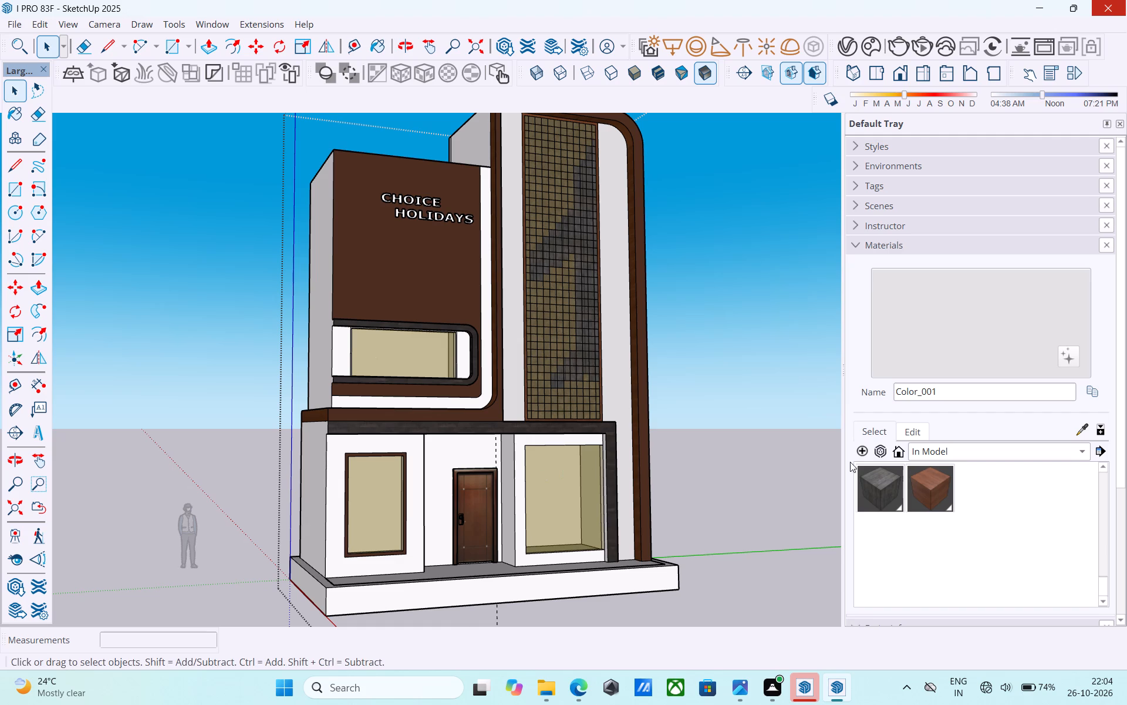
{"action": "left_click", "coordinate": [957, 443]}
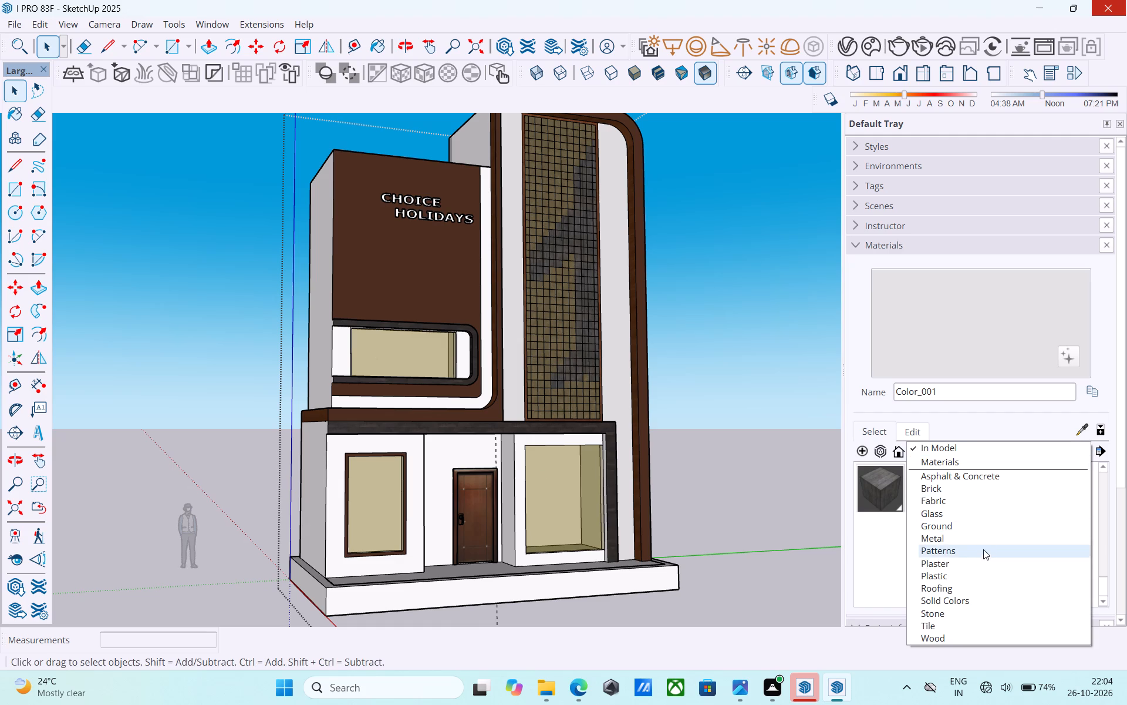
{"action": "left_click", "coordinate": [988, 566]}
{"action": "left_click", "coordinate": [997, 499]}
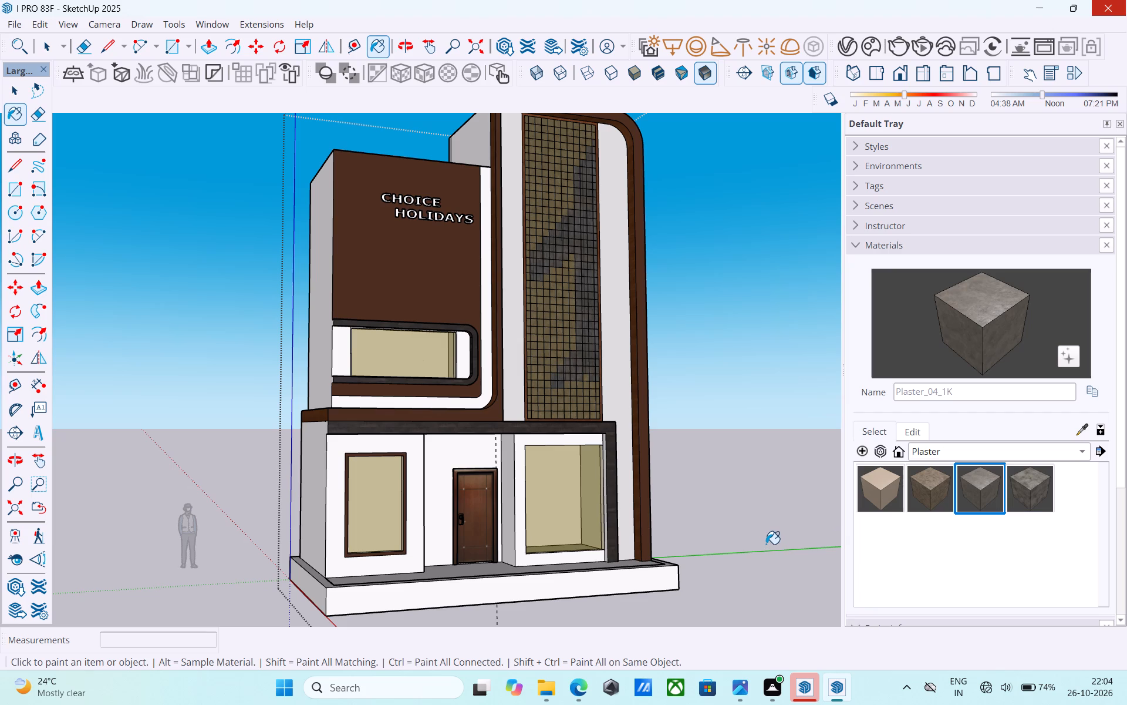
{"action": "left_click", "coordinate": [438, 462]}
{"action": "left_click", "coordinate": [522, 442]}
{"action": "scroll", "coordinate": [518, 449], "scroll_direction": "up", "scroll_amount": 6}
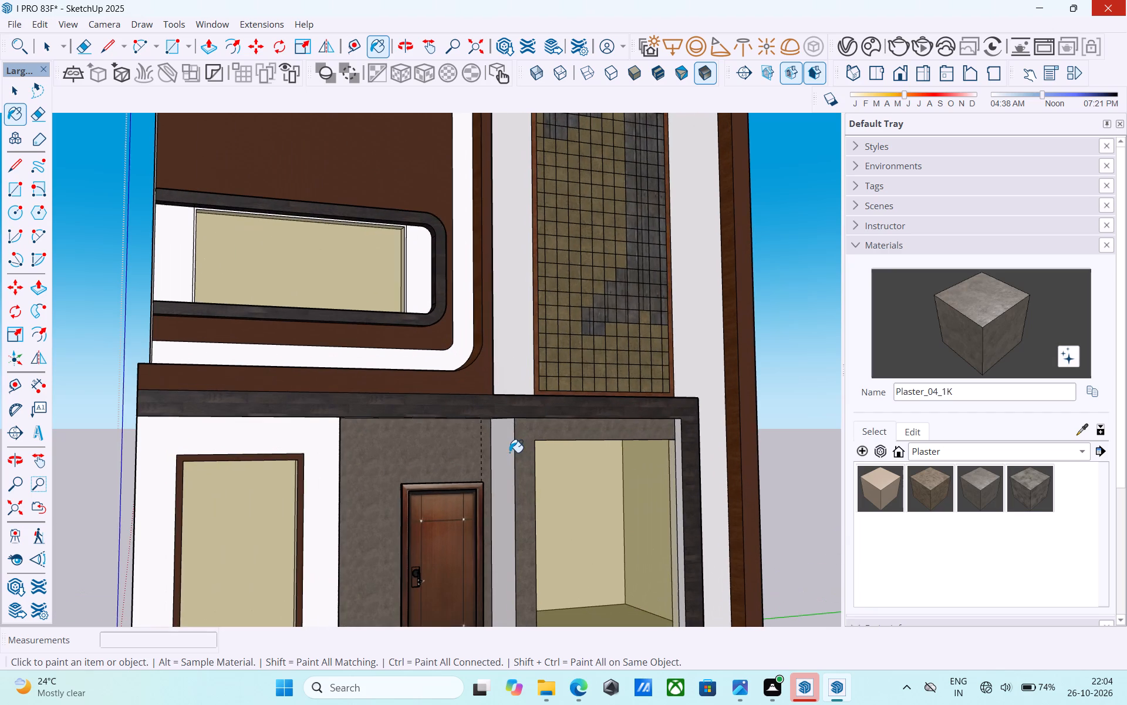
{"action": "left_click", "coordinate": [509, 452]}
Draw a 30' line across the plinth's front face at mid-height, from one edge to the other.
{"action": "scroll", "coordinate": [611, 476], "scroll_direction": "down", "scroll_amount": 3}
{"action": "middle_click_drag", "start_coordinate": [605, 479], "coordinate": [381, 477]}
{"action": "middle_click_drag", "start_coordinate": [302, 446], "coordinate": [323, 444]}
{"action": "scroll", "coordinate": [325, 444], "scroll_direction": "down", "scroll_amount": 5}
{"action": "middle_click_drag", "start_coordinate": [325, 444], "coordinate": [323, 491]}
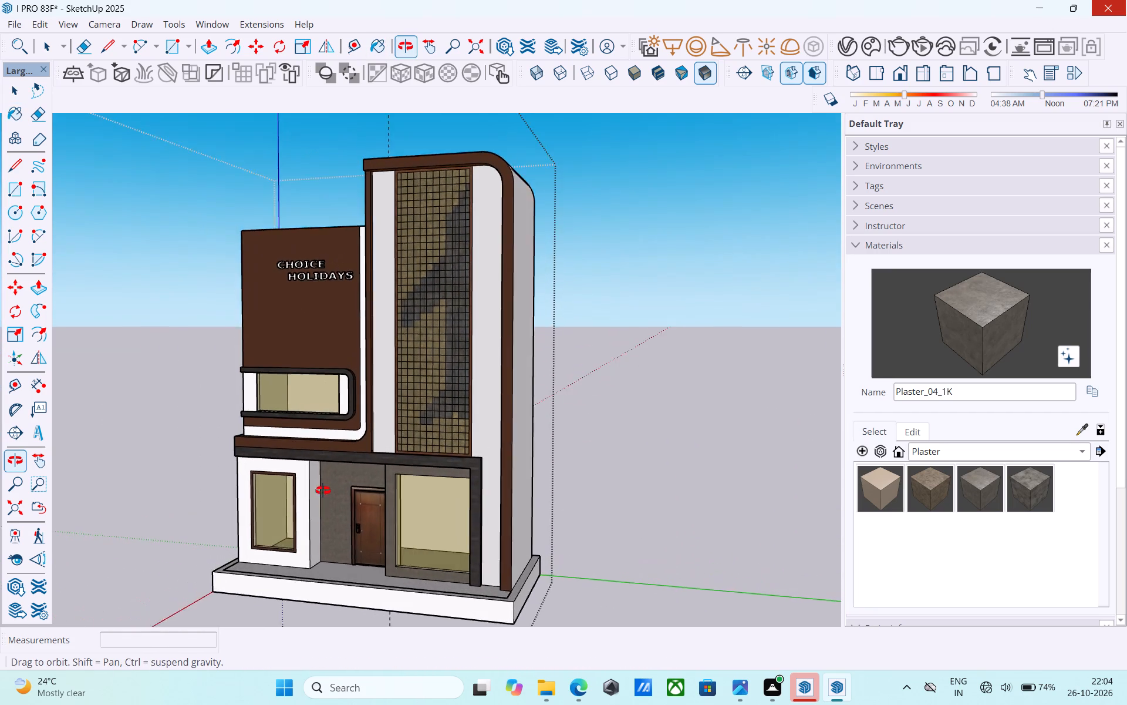
{"action": "middle_click_drag", "start_coordinate": [323, 491], "coordinate": [359, 487]}
{"action": "scroll", "coordinate": [363, 481], "scroll_direction": "down", "scroll_amount": 5}
{"action": "middle_click_drag", "start_coordinate": [363, 481], "coordinate": [393, 571]}
{"action": "scroll", "coordinate": [371, 586], "scroll_direction": "up", "scroll_amount": 6}
{"action": "middle_click_drag", "start_coordinate": [323, 575], "coordinate": [473, 574]}
{"action": "scroll", "coordinate": [446, 572], "scroll_direction": "up", "scroll_amount": 4}
{"action": "middle_click_drag", "start_coordinate": [417, 575], "coordinate": [413, 568]}
{"action": "scroll", "coordinate": [413, 568], "scroll_direction": "up", "scroll_amount": 1}
{"action": "middle_click_drag", "start_coordinate": [413, 568], "coordinate": [413, 567]}
{"action": "key", "text": "l"}
{"action": "left_click", "coordinate": [330, 564]}
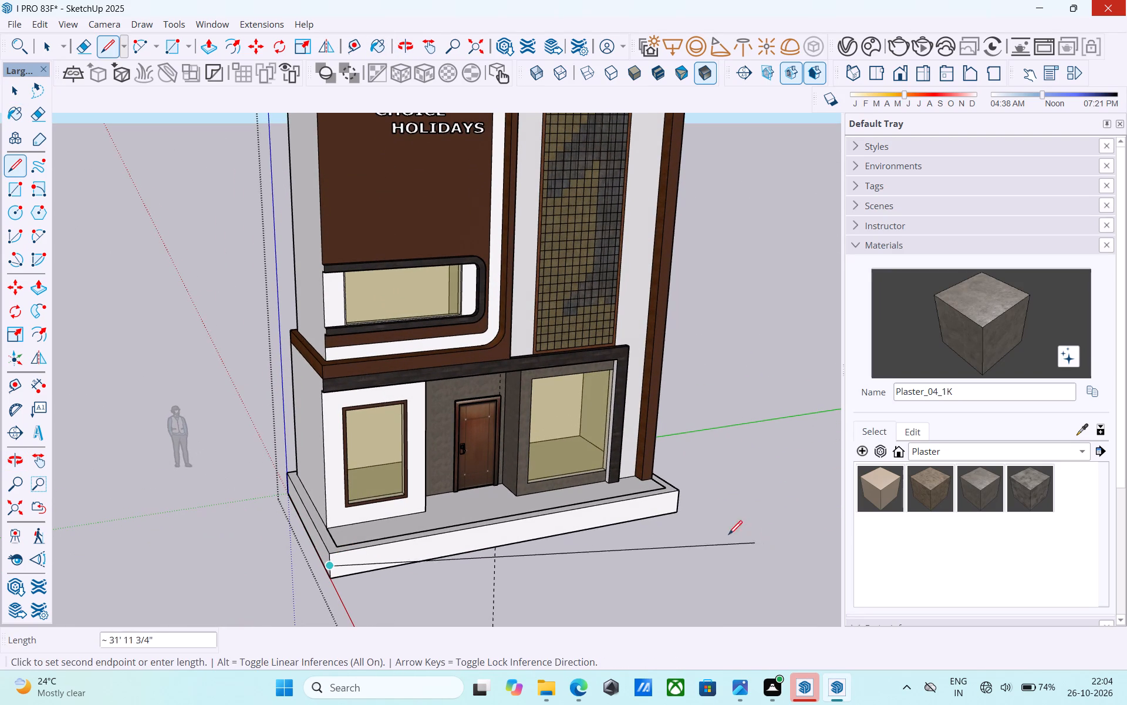
{"action": "left_click", "coordinate": [679, 506]}
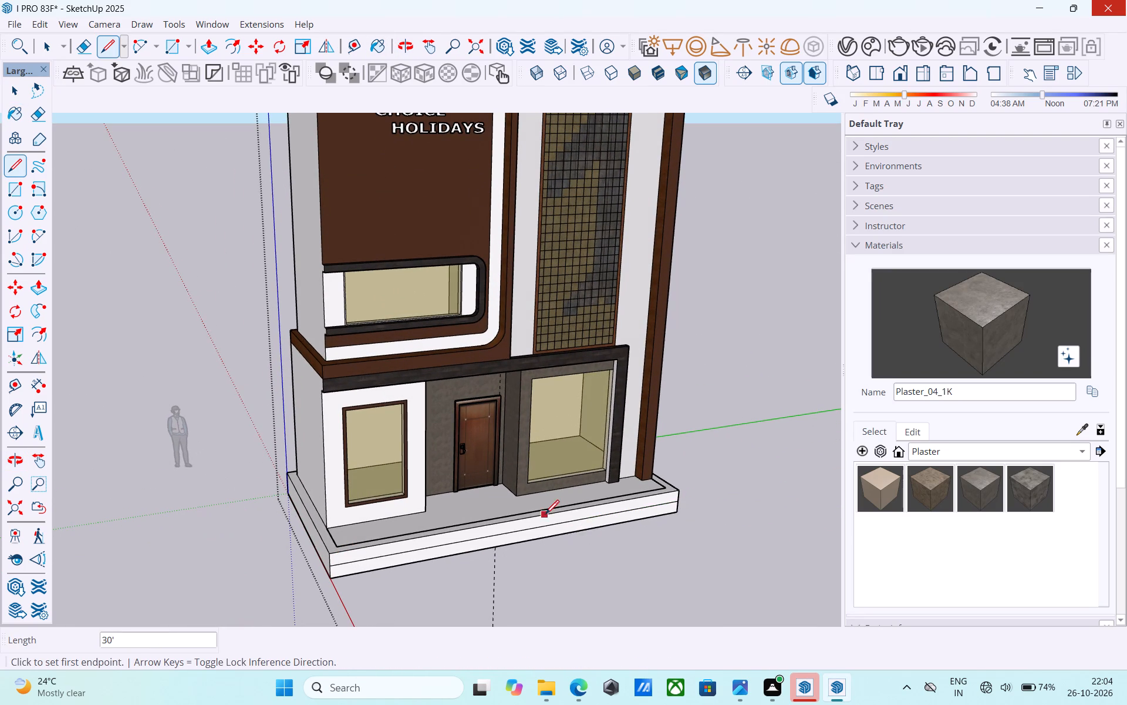
{"action": "key", "text": "space"}
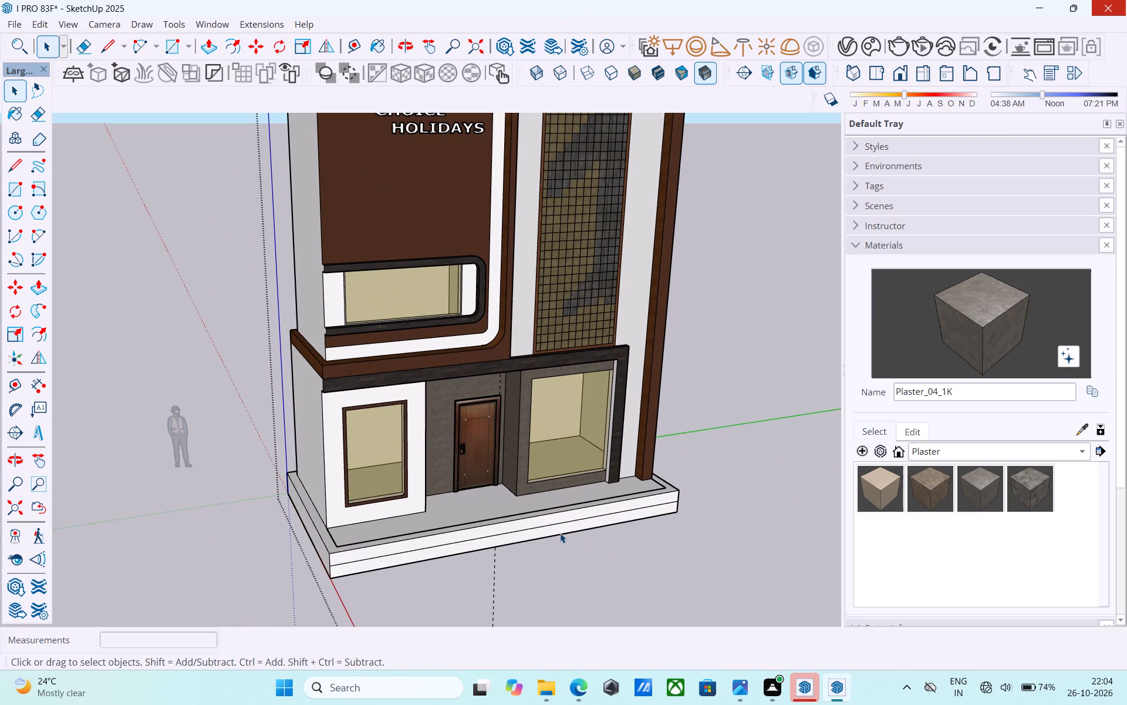
Push/Pull the lower strip of the plinth's front face outward about 18' 4" as a front platform.
{"action": "left_click", "coordinate": [560, 529]}
{"action": "key", "text": "p"}
{"action": "left_click", "coordinate": [560, 529]}
{"action": "scroll", "coordinate": [573, 542], "scroll_direction": "down", "scroll_amount": 4}
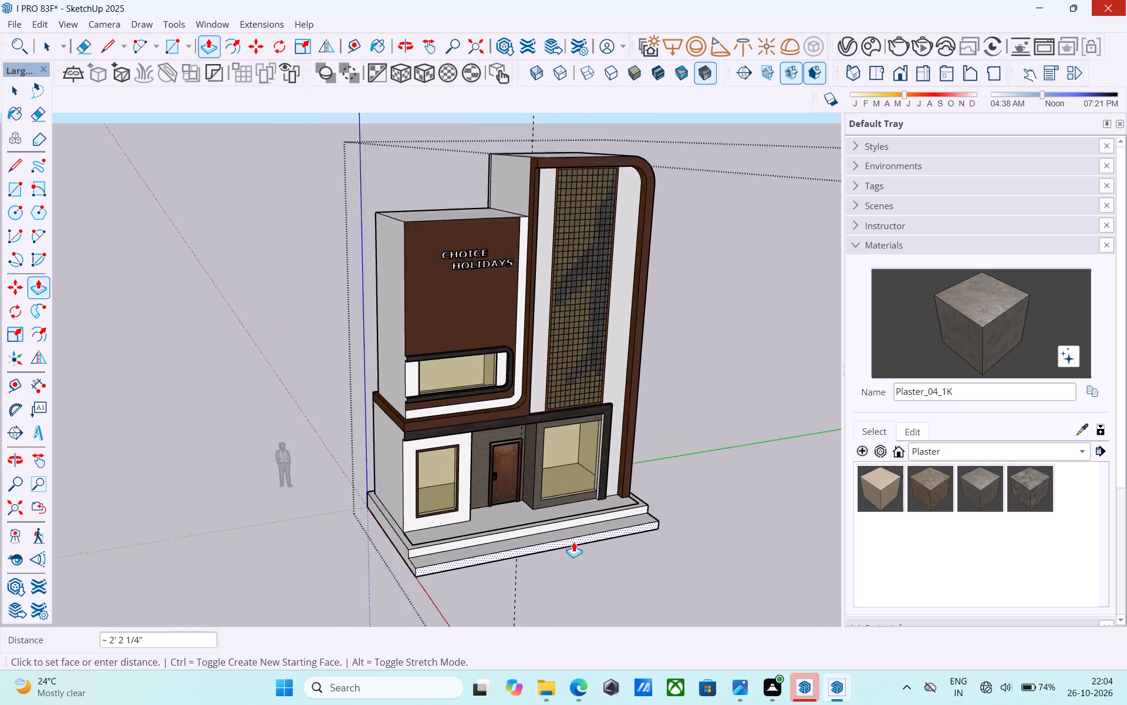
{"action": "scroll", "coordinate": [573, 542], "scroll_direction": "down", "scroll_amount": 5}
{"action": "left_click", "coordinate": [641, 583]}
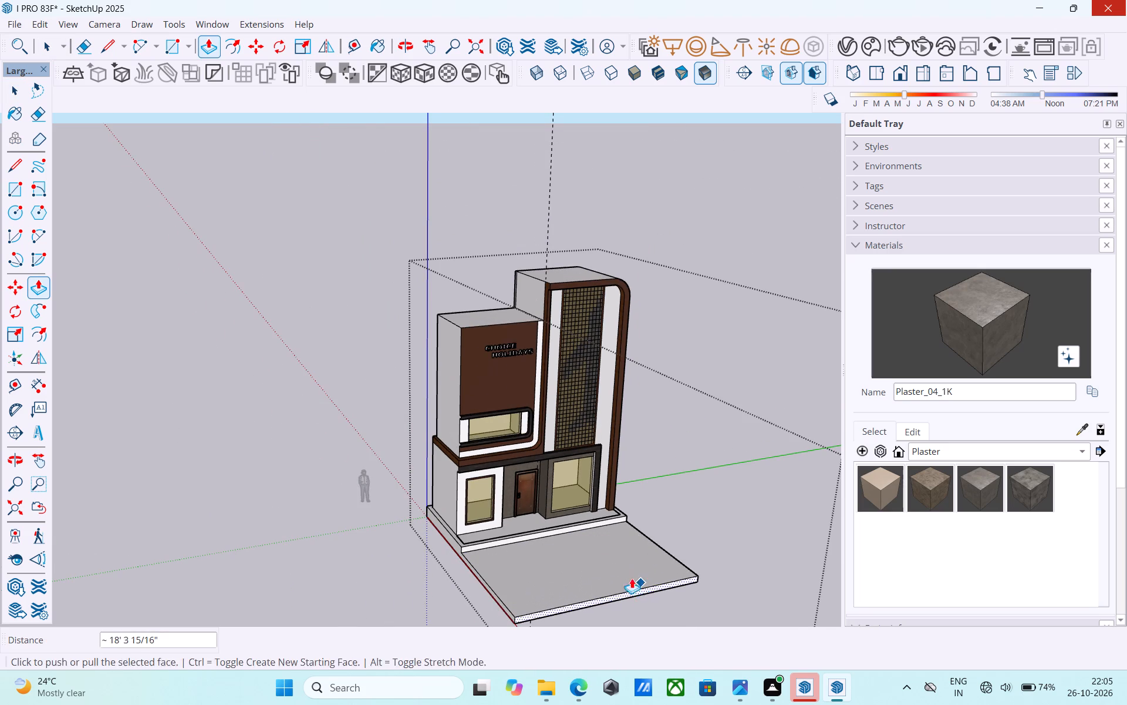
Examine the front facade and the ground-floor entrance together with the extended platform.
{"action": "middle_click_drag", "start_coordinate": [581, 541], "coordinate": [471, 471]}
{"action": "scroll", "coordinate": [478, 488], "scroll_direction": "up", "scroll_amount": 8}
{"action": "scroll", "coordinate": [521, 525], "scroll_direction": "down", "scroll_amount": 5}
{"action": "middle_click_drag", "start_coordinate": [517, 522], "coordinate": [502, 492]}
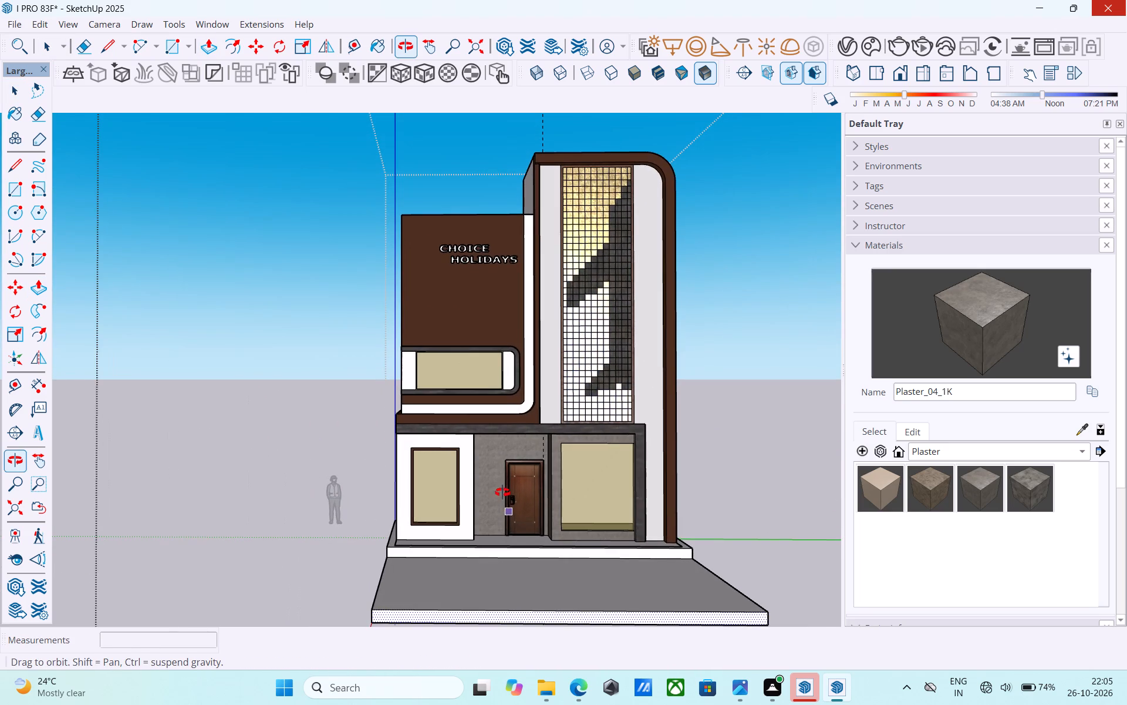
{"action": "middle_click_drag", "start_coordinate": [502, 492], "coordinate": [502, 492]}
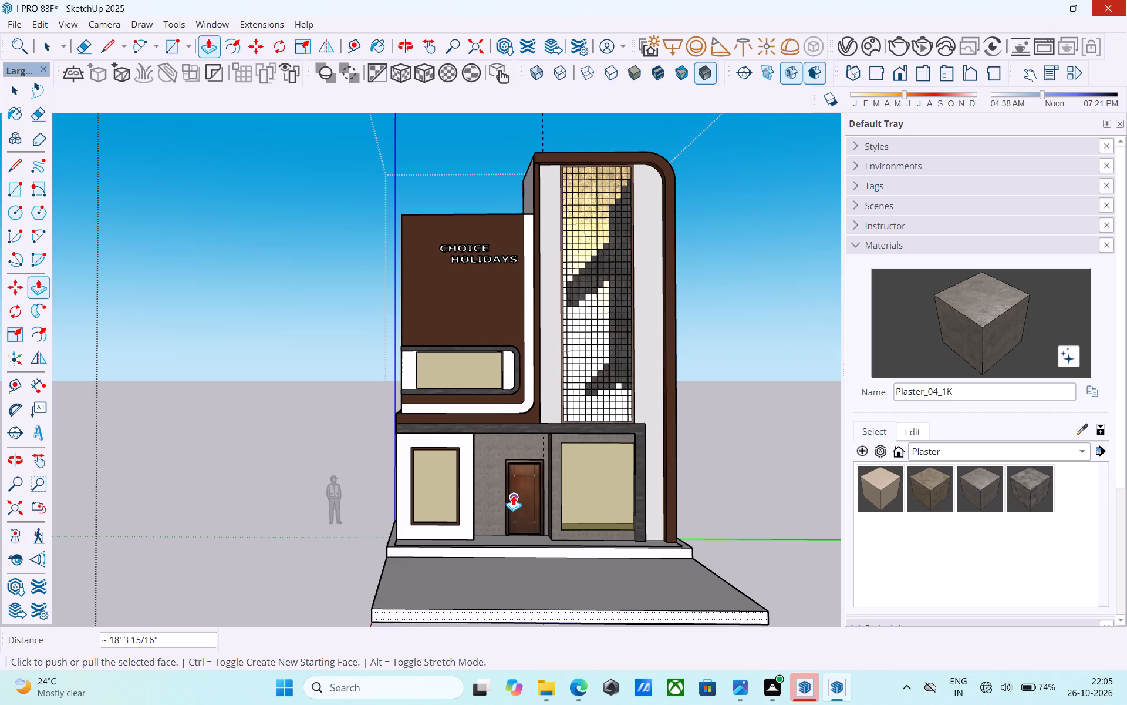
{"action": "scroll", "coordinate": [514, 494], "scroll_direction": "up", "scroll_amount": 2}
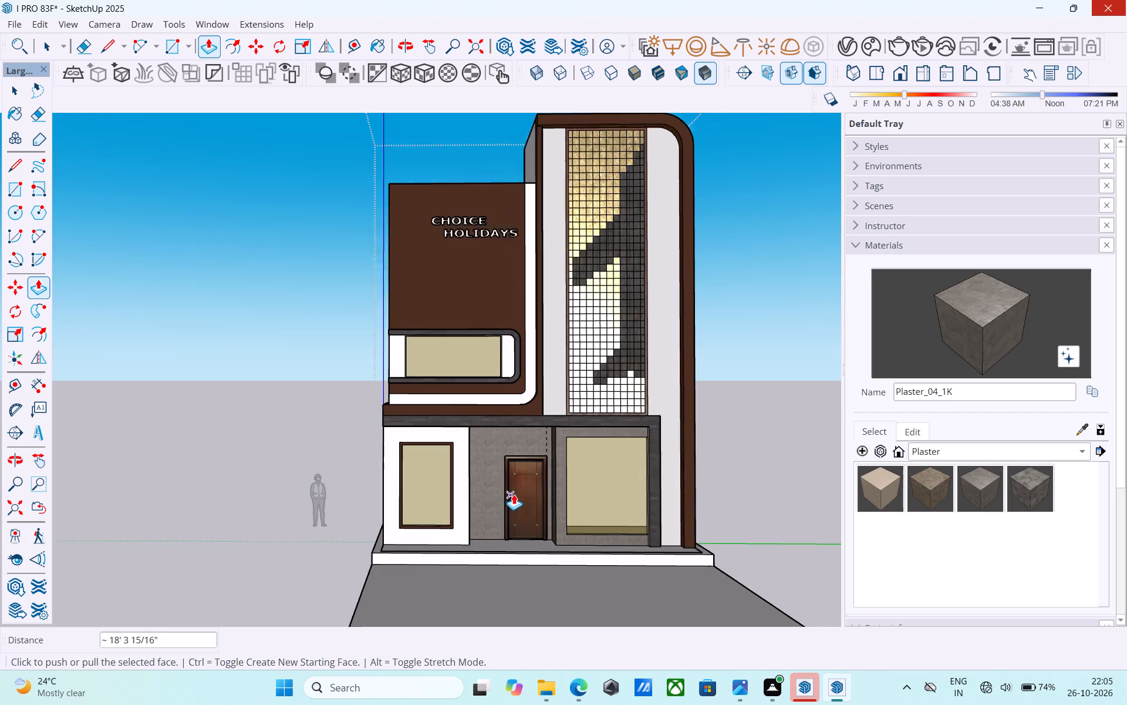
{"action": "scroll", "coordinate": [514, 494], "scroll_direction": "up", "scroll_amount": 2}
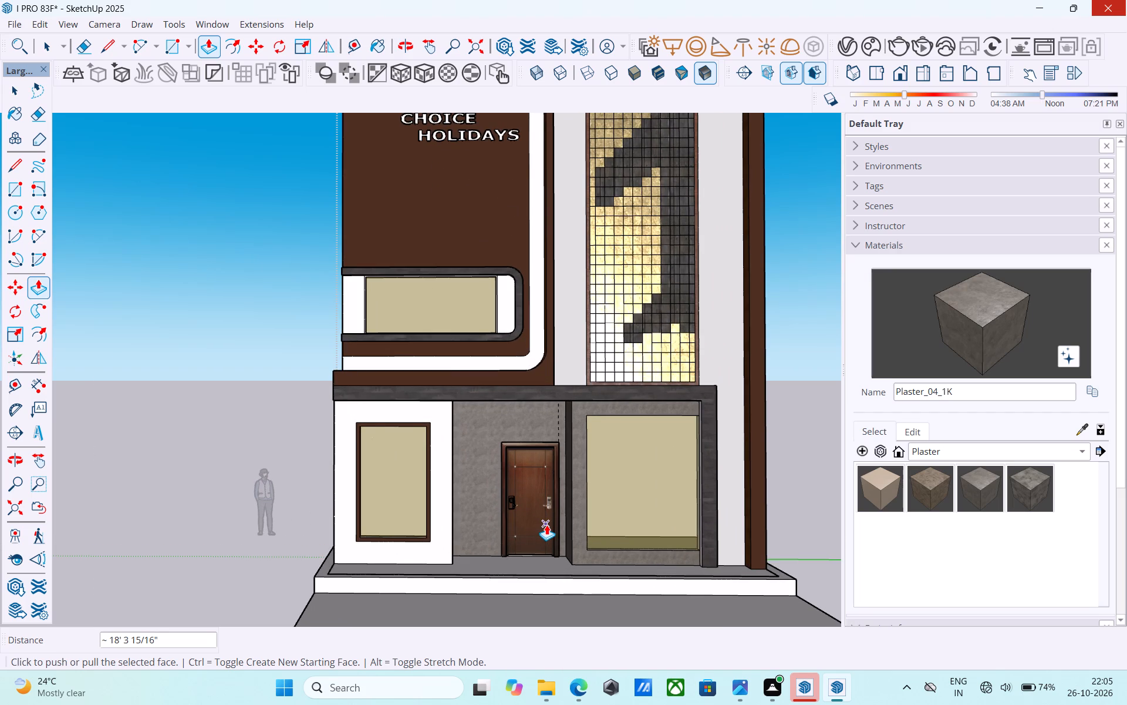
{"action": "scroll", "coordinate": [546, 524], "scroll_direction": "up", "scroll_amount": 3}
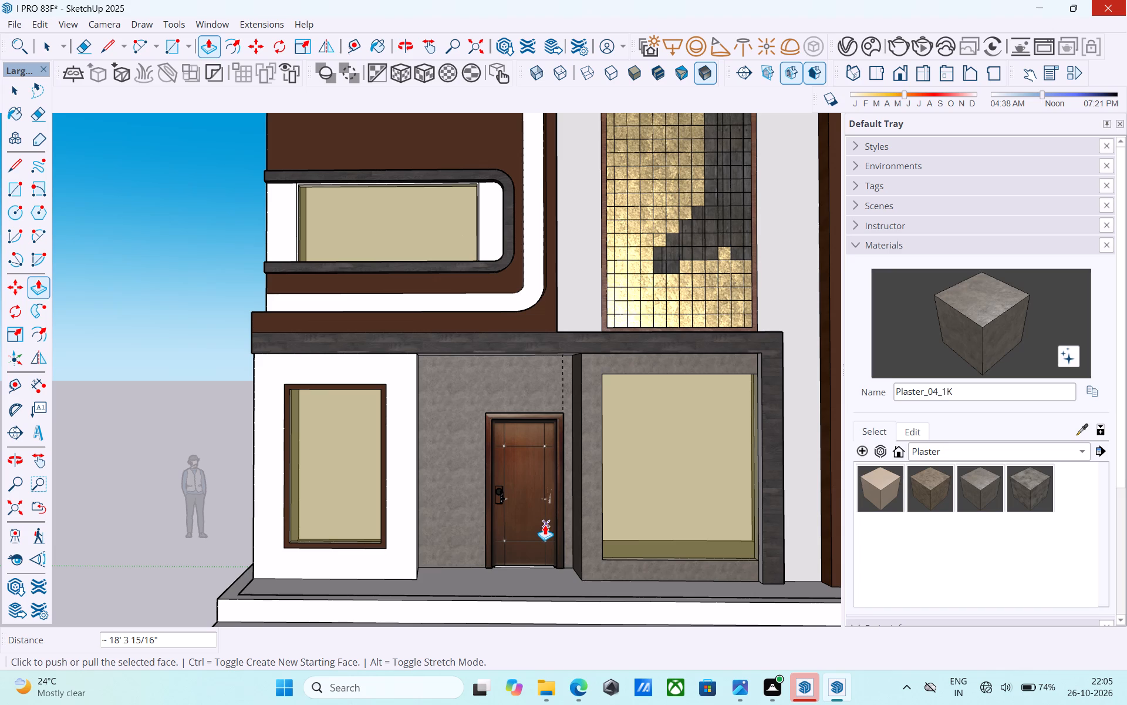
{"action": "scroll", "coordinate": [545, 525], "scroll_direction": "down", "scroll_amount": 3}
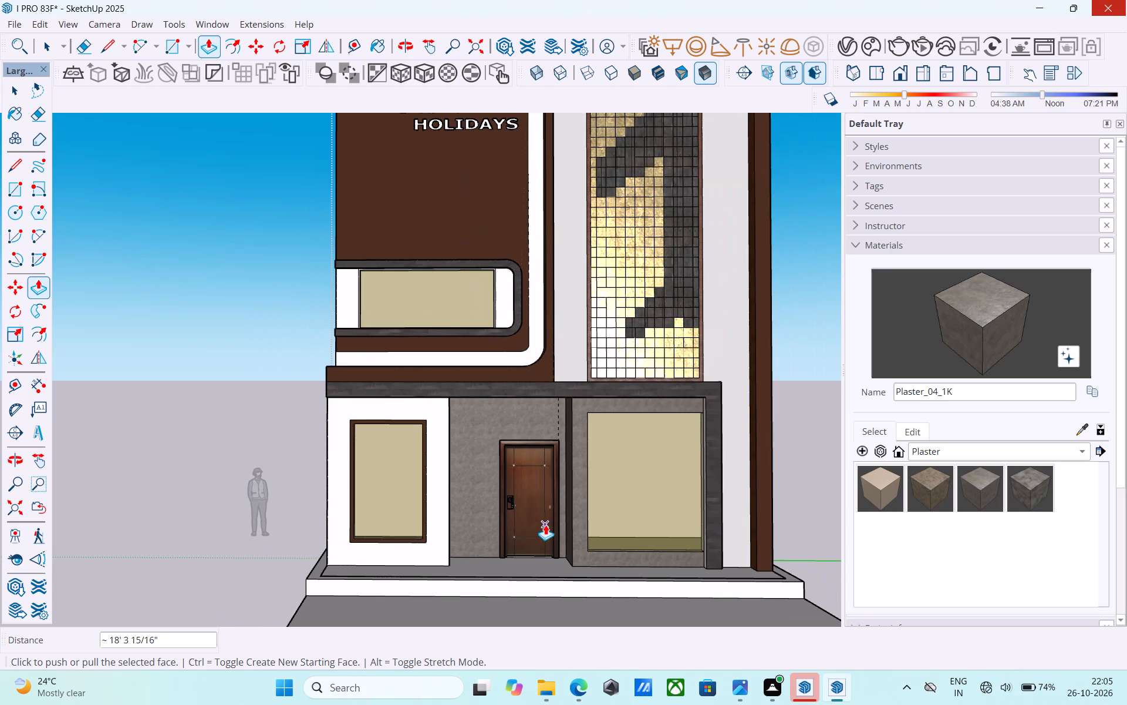
{"action": "scroll", "coordinate": [546, 524], "scroll_direction": "up", "scroll_amount": 3}
{"action": "scroll", "coordinate": [547, 522], "scroll_direction": "down", "scroll_amount": 4}
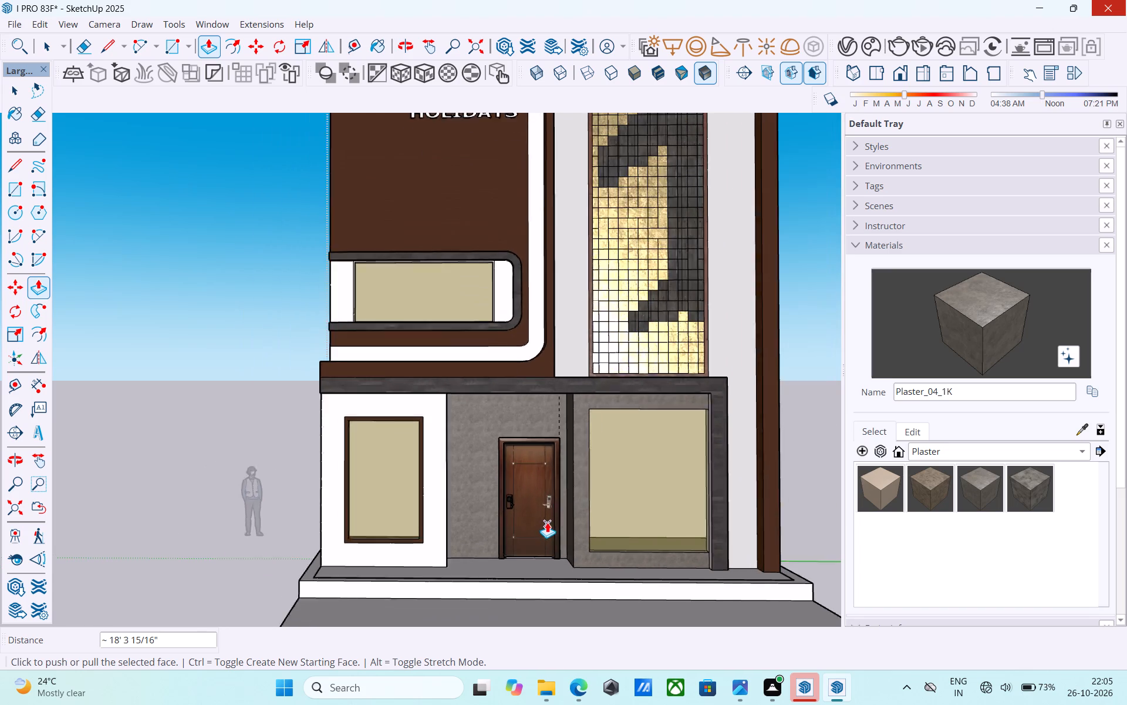
{"action": "scroll", "coordinate": [498, 493], "scroll_direction": "down", "scroll_amount": 4}
Paint the front face of the plinth's upper step with the Plaster_04_1K material.
{"action": "middle_click_drag", "start_coordinate": [505, 500], "coordinate": [504, 541]}
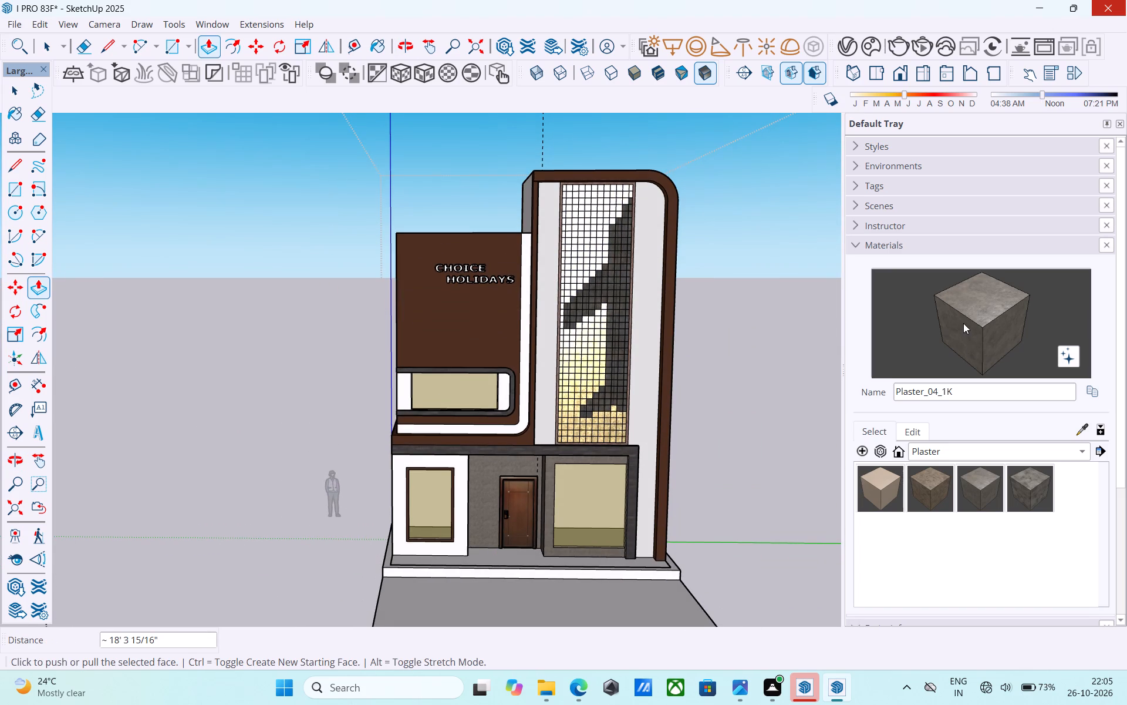
{"action": "left_click", "coordinate": [963, 323]}
{"action": "scroll", "coordinate": [467, 583], "scroll_direction": "up", "scroll_amount": 8}
{"action": "left_click", "coordinate": [483, 562]}
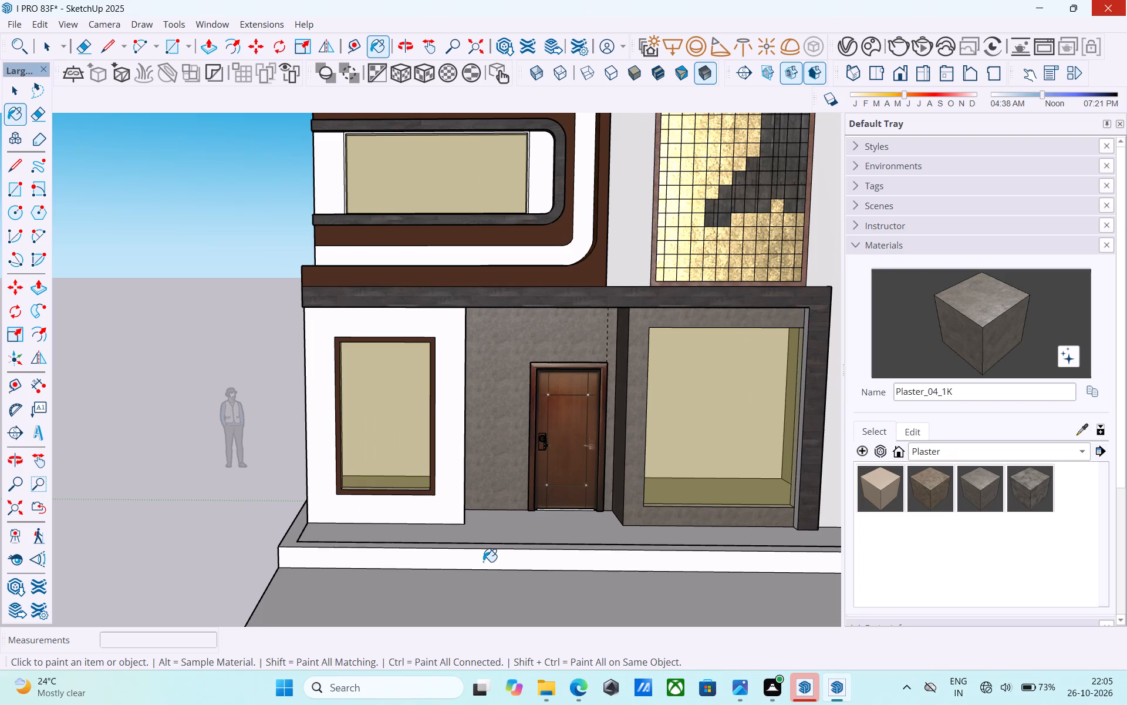
{"action": "scroll", "coordinate": [439, 573], "scroll_direction": "down", "scroll_amount": 10}
{"action": "scroll", "coordinate": [571, 473], "scroll_direction": "up", "scroll_amount": 4}
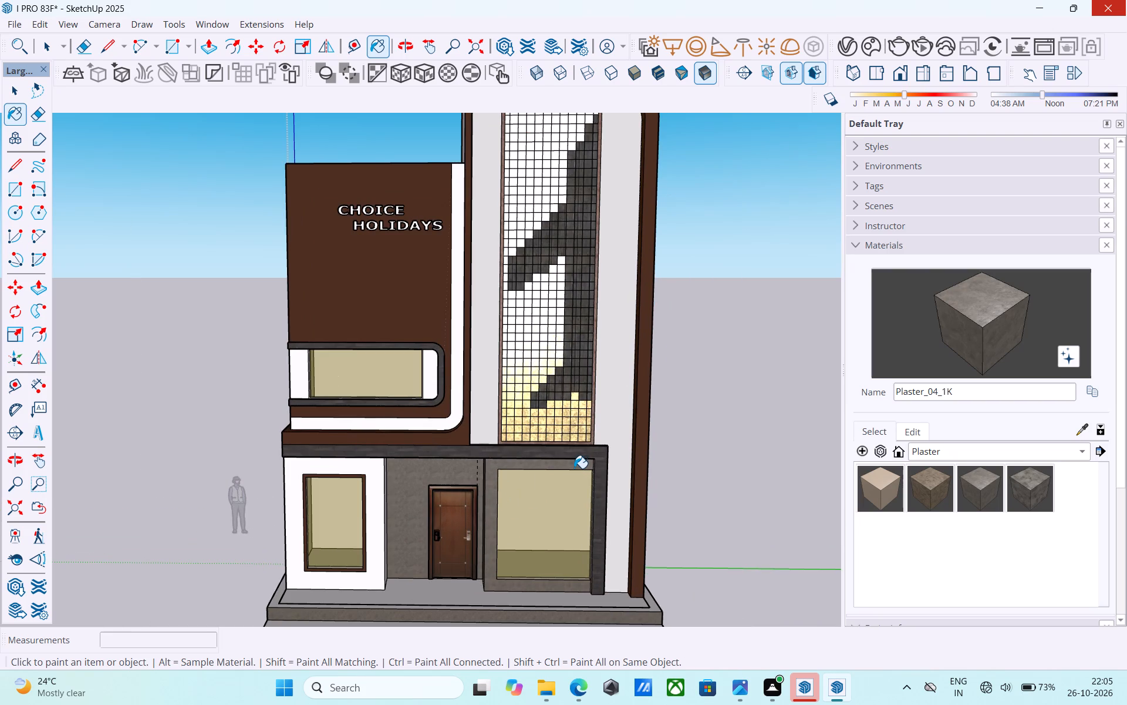
Paint the soffit above the door and the narrow side strip beside the large window with the Plaster_04_1K material.
{"action": "middle_click_drag", "start_coordinate": [568, 472], "coordinate": [610, 350]}
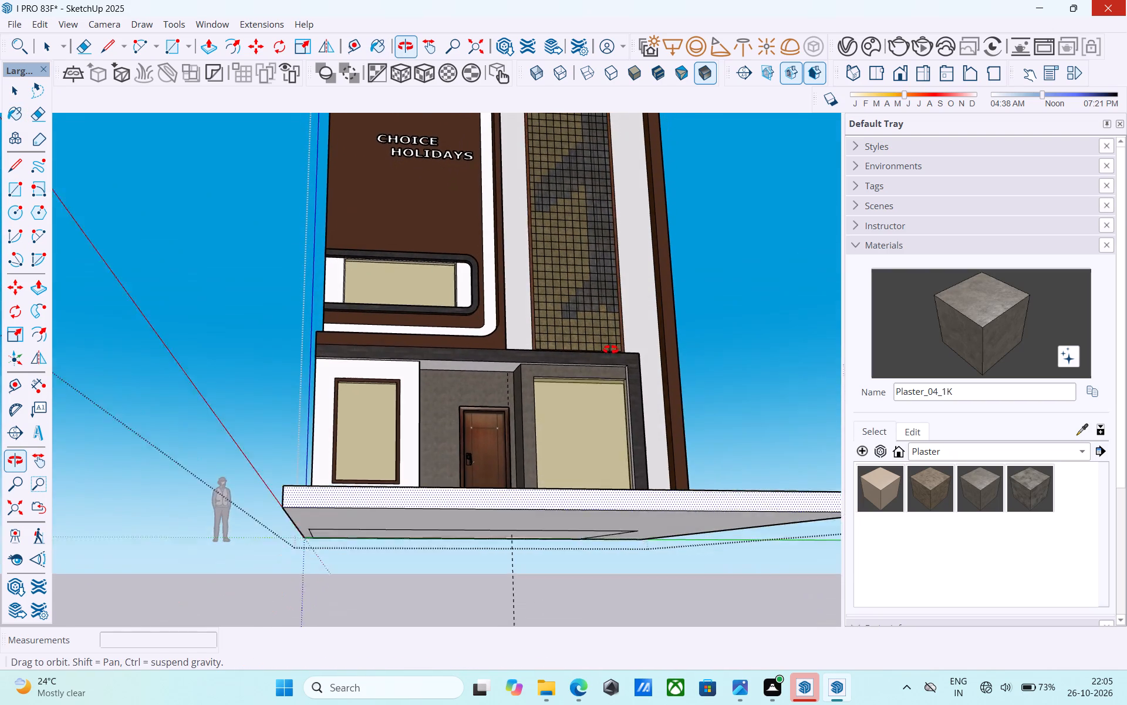
{"action": "middle_click_drag", "start_coordinate": [610, 350], "coordinate": [609, 347]}
{"action": "left_click", "coordinate": [962, 325]}
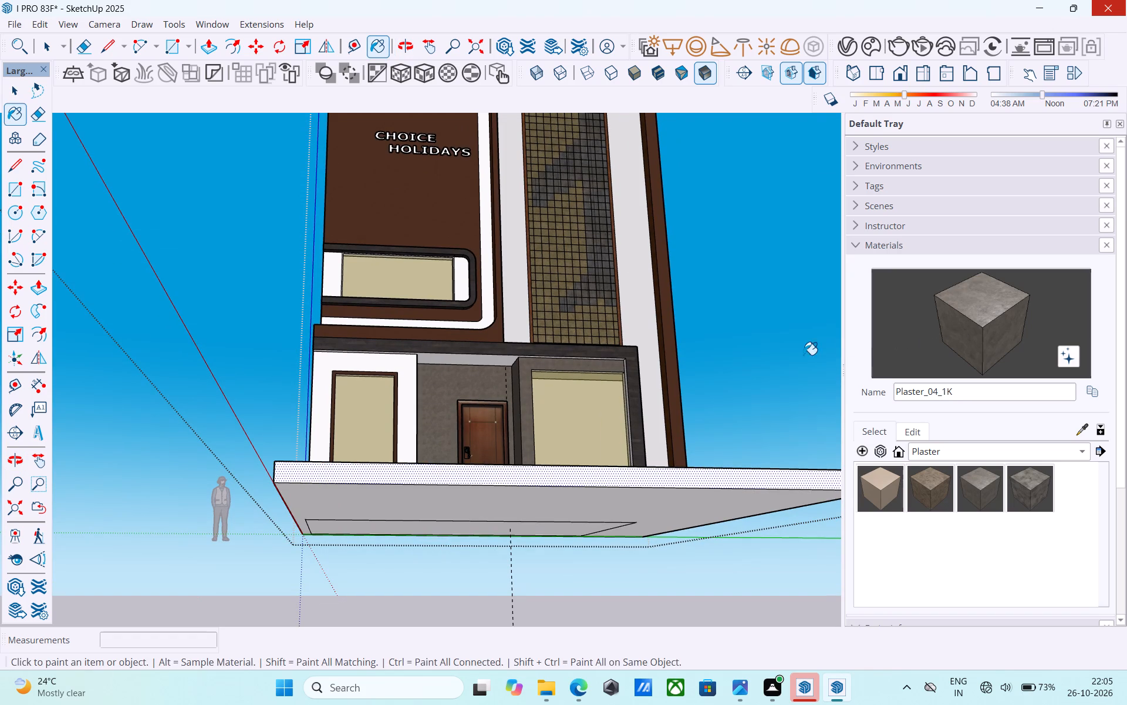
{"action": "middle_click", "coordinate": [725, 327]}
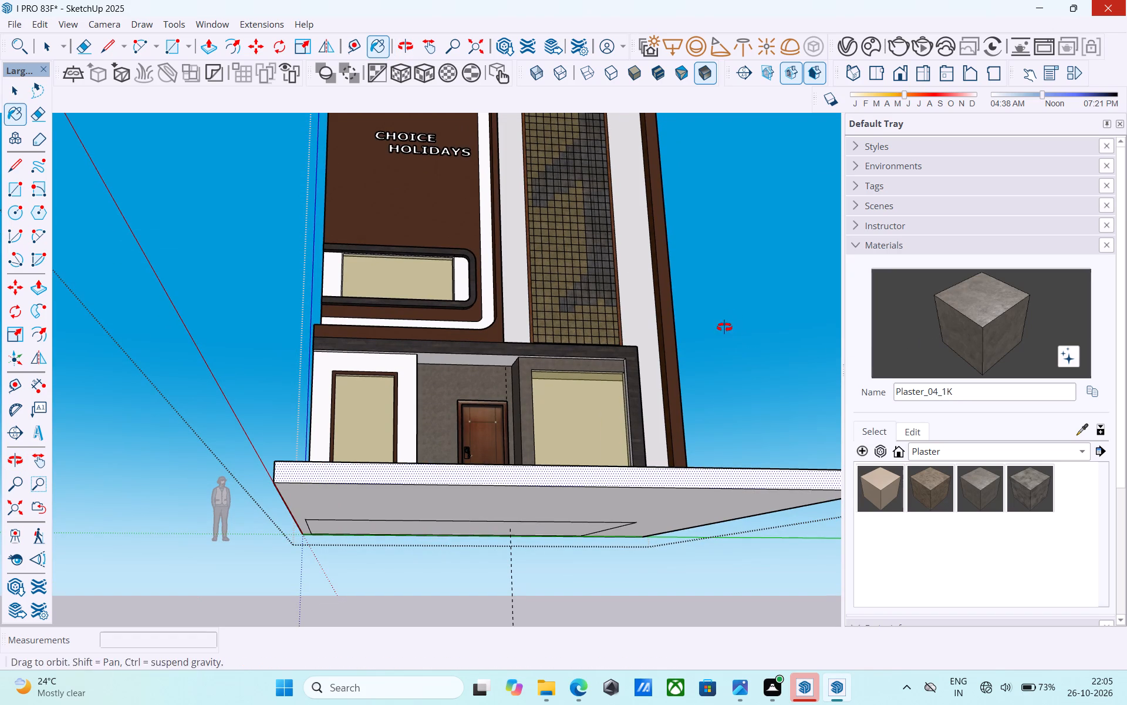
{"action": "scroll", "coordinate": [482, 366], "scroll_direction": "up", "scroll_amount": 7}
{"action": "left_click", "coordinate": [480, 354]}
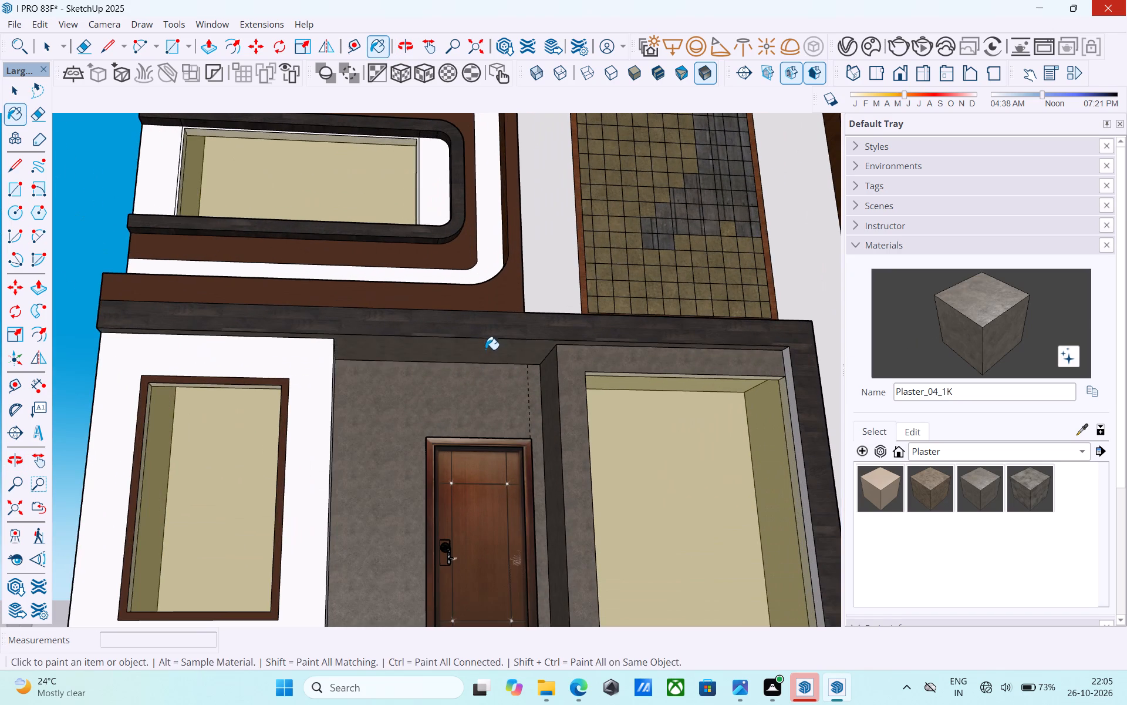
{"action": "left_click", "coordinate": [787, 355]}
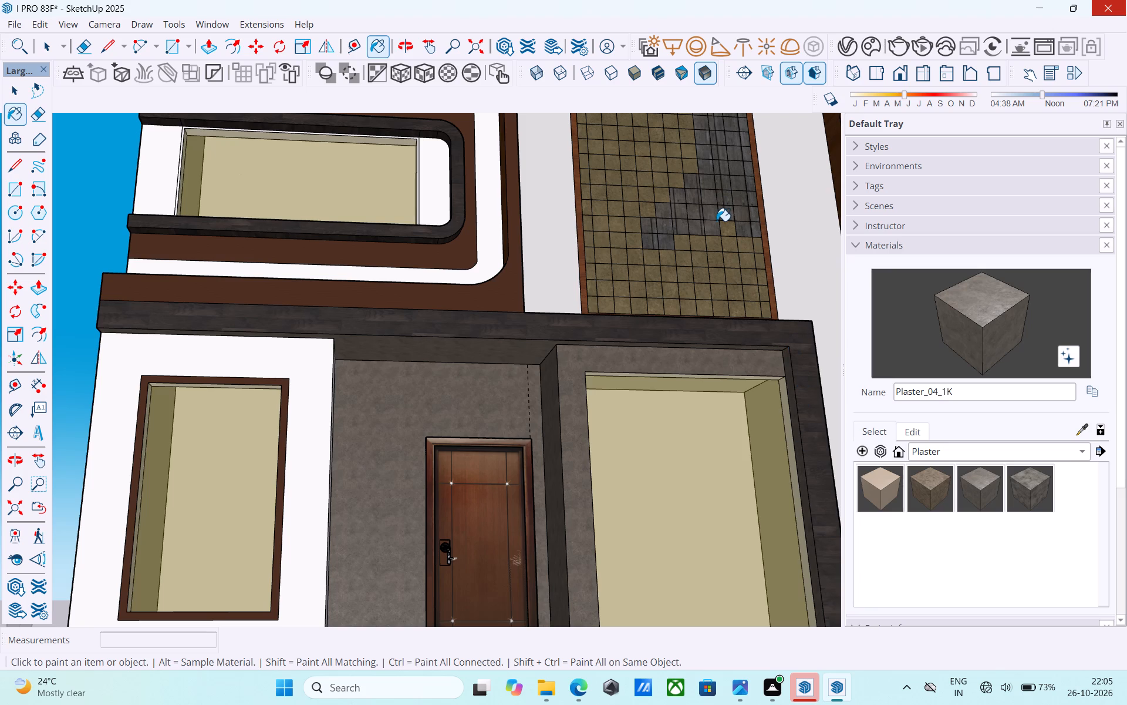
Paint the thin frame around the upper-floor window with the in-model [Wood_Cherry_Original]1 material.
{"action": "scroll", "coordinate": [527, 260], "scroll_direction": "down", "scroll_amount": 5}
{"action": "middle_click_drag", "start_coordinate": [514, 266], "coordinate": [460, 394]}
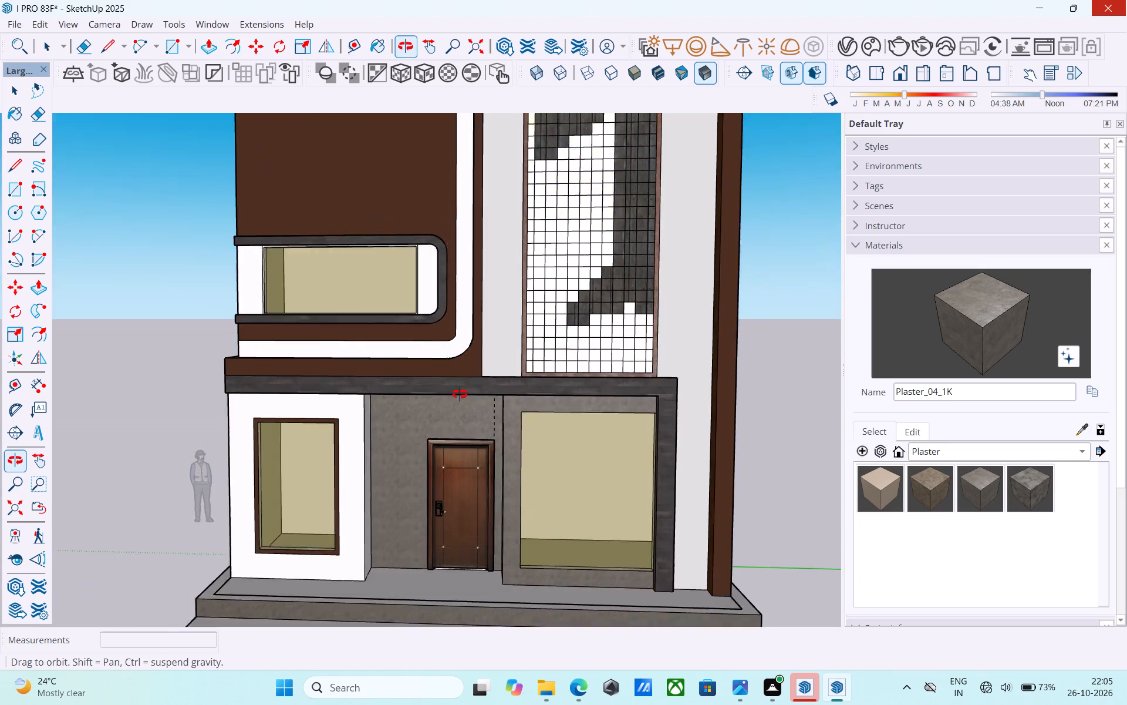
{"action": "middle_click_drag", "start_coordinate": [460, 394], "coordinate": [600, 468]}
{"action": "scroll", "coordinate": [383, 493], "scroll_direction": "down", "scroll_amount": 4}
{"action": "middle_click_drag", "start_coordinate": [360, 493], "coordinate": [372, 472]}
{"action": "middle_click_drag", "start_coordinate": [580, 422], "coordinate": [428, 307]}
{"action": "scroll", "coordinate": [277, 304], "scroll_direction": "up", "scroll_amount": 9}
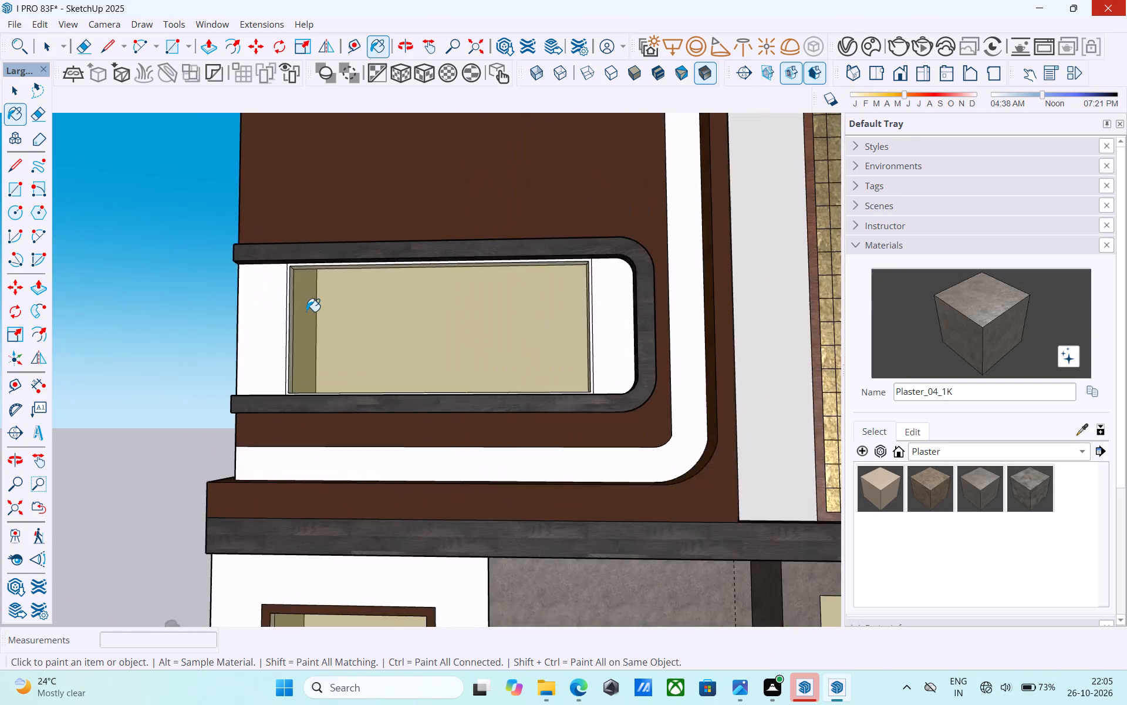
{"action": "scroll", "coordinate": [306, 311], "scroll_direction": "up", "scroll_amount": 6}
{"action": "middle_click_drag", "start_coordinate": [313, 311], "coordinate": [588, 308]}
{"action": "scroll", "coordinate": [588, 308], "scroll_direction": "up", "scroll_amount": 8}
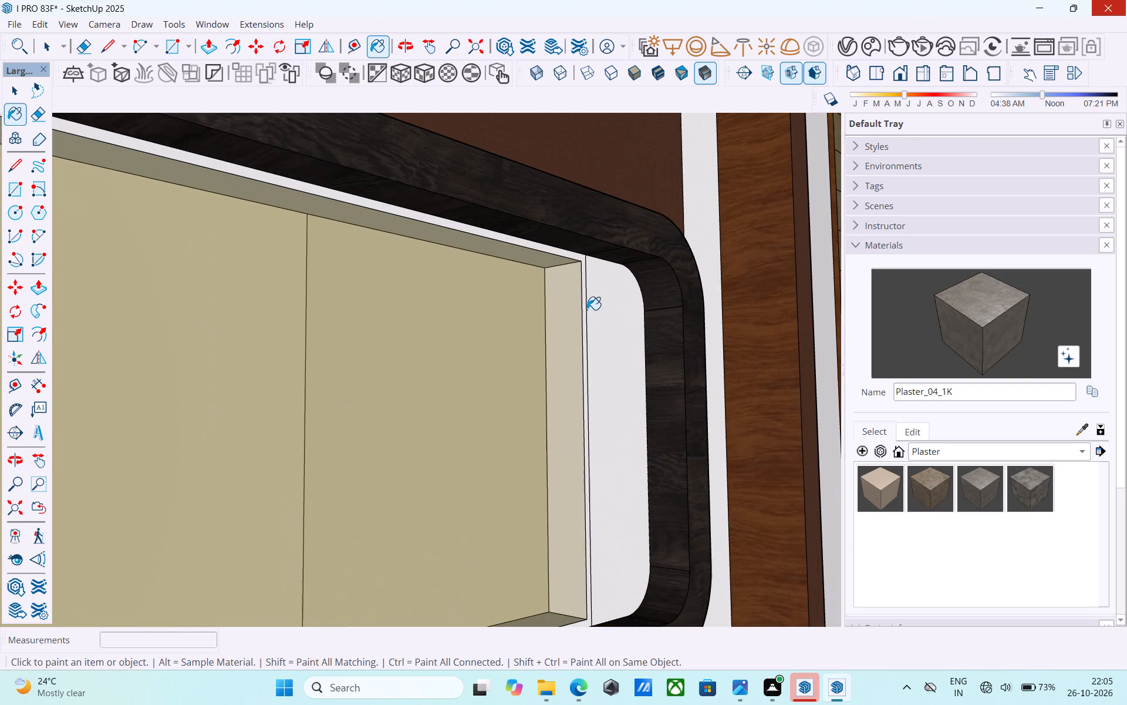
{"action": "left_click", "coordinate": [932, 452]}
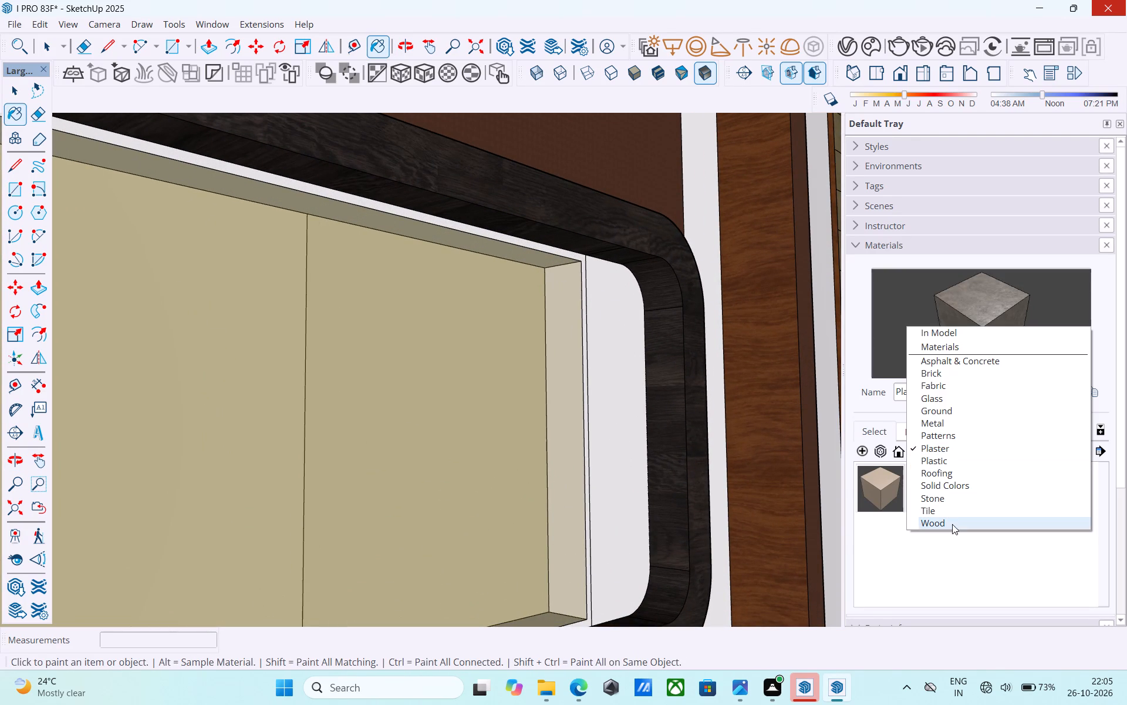
{"action": "left_click", "coordinate": [924, 341]}
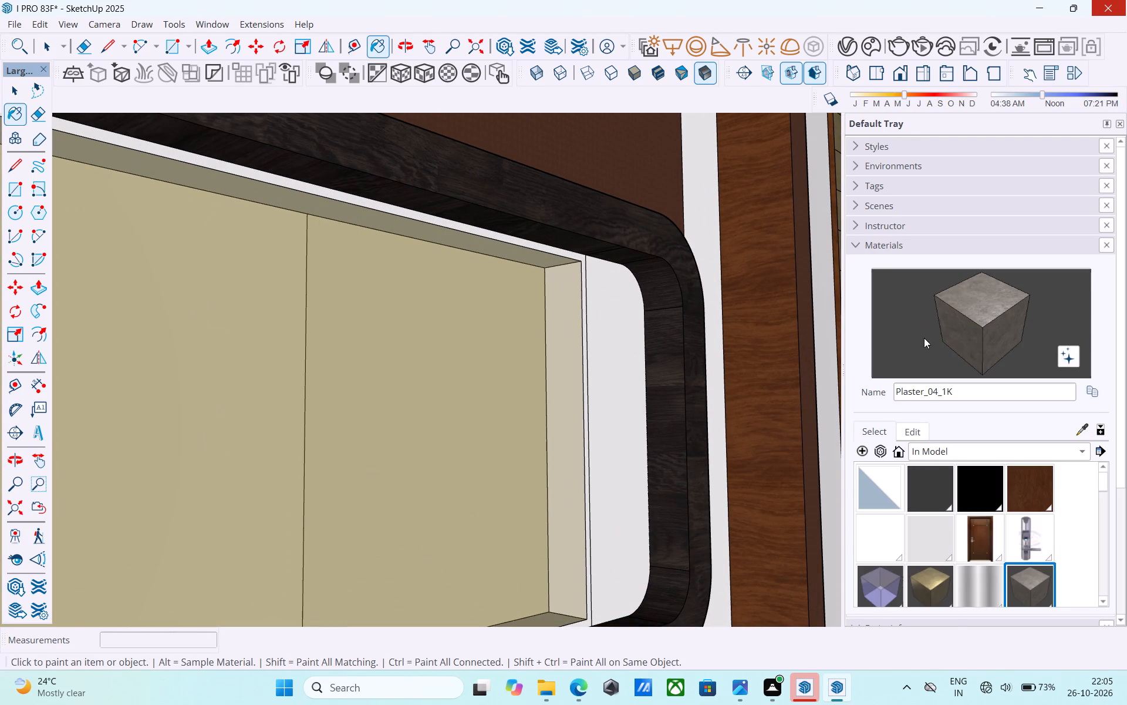
{"action": "left_click", "coordinate": [1034, 490]}
{"action": "middle_click_drag", "start_coordinate": [756, 370], "coordinate": [610, 357]}
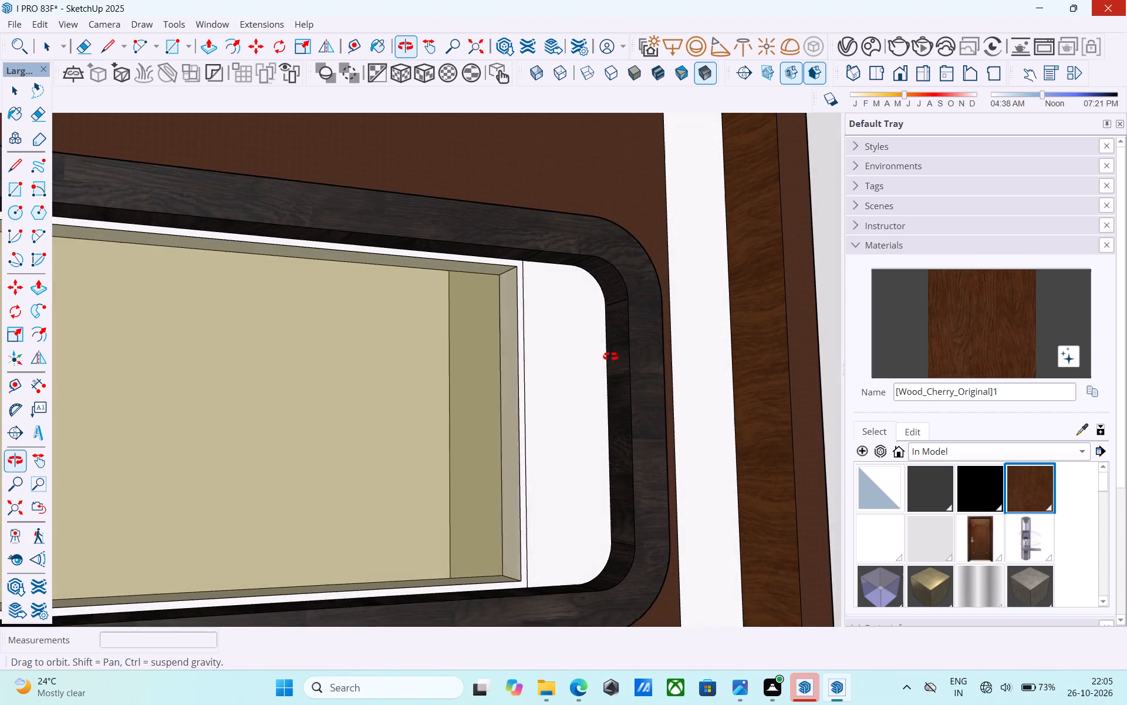
{"action": "middle_click_drag", "start_coordinate": [610, 357], "coordinate": [606, 355]}
{"action": "middle_click_drag", "start_coordinate": [655, 357], "coordinate": [609, 362]}
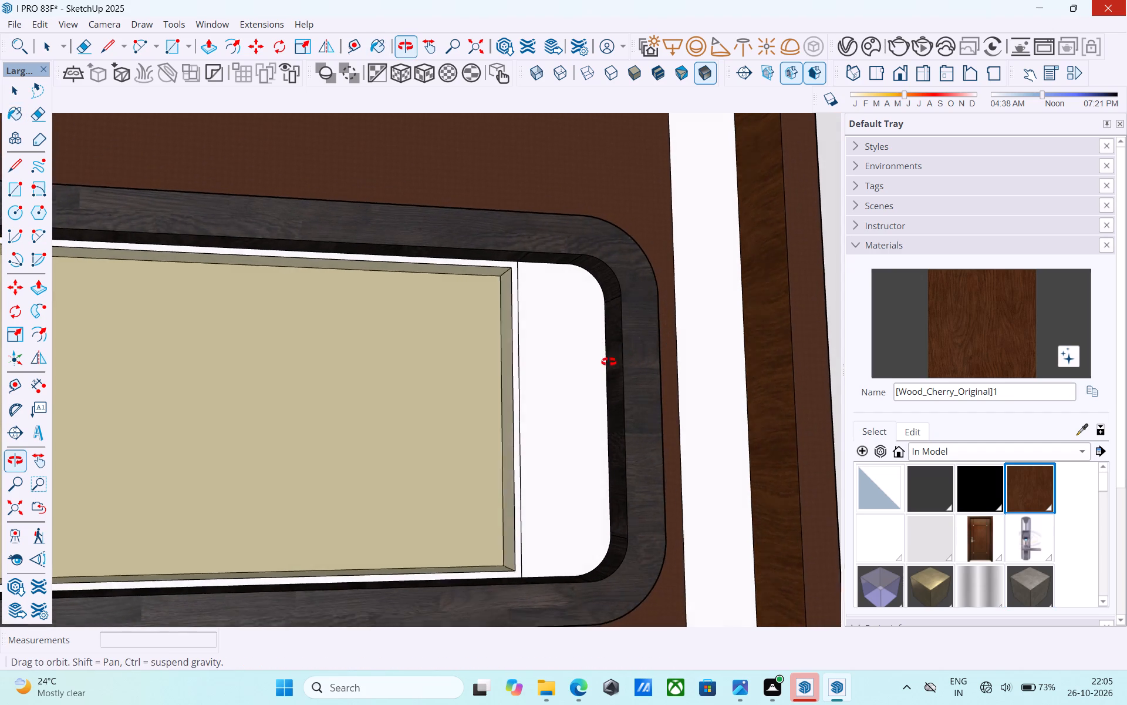
{"action": "middle_click_drag", "start_coordinate": [609, 362], "coordinate": [538, 366]}
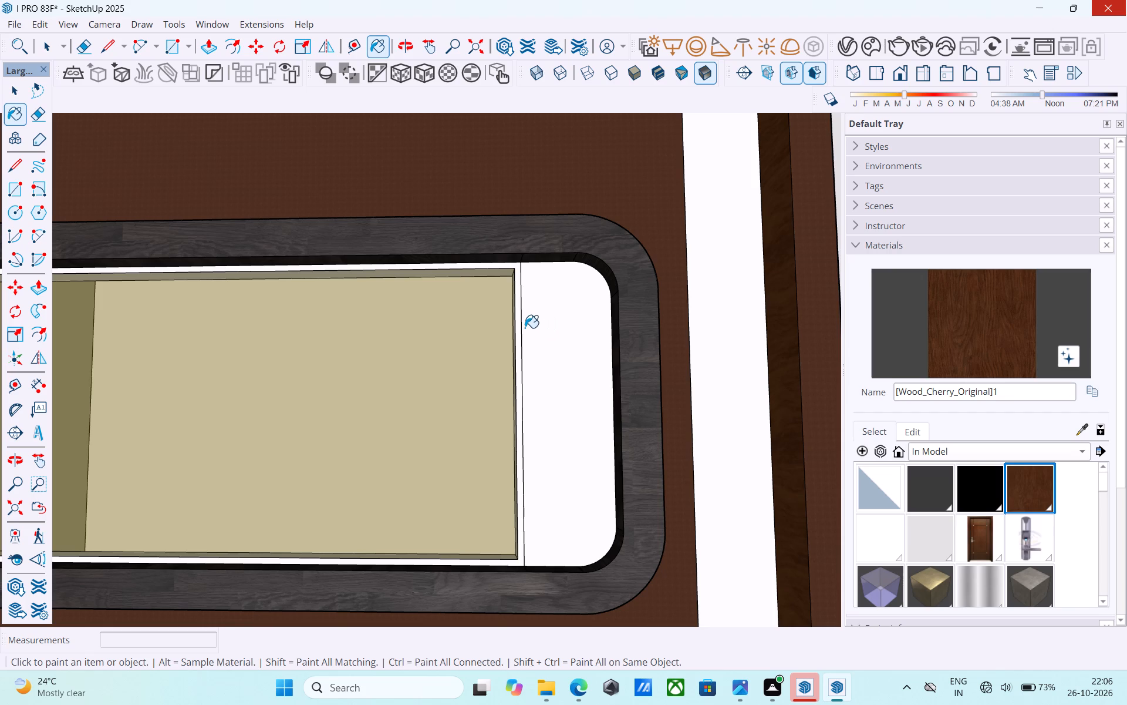
{"action": "scroll", "coordinate": [525, 328], "scroll_direction": "up", "scroll_amount": 2}
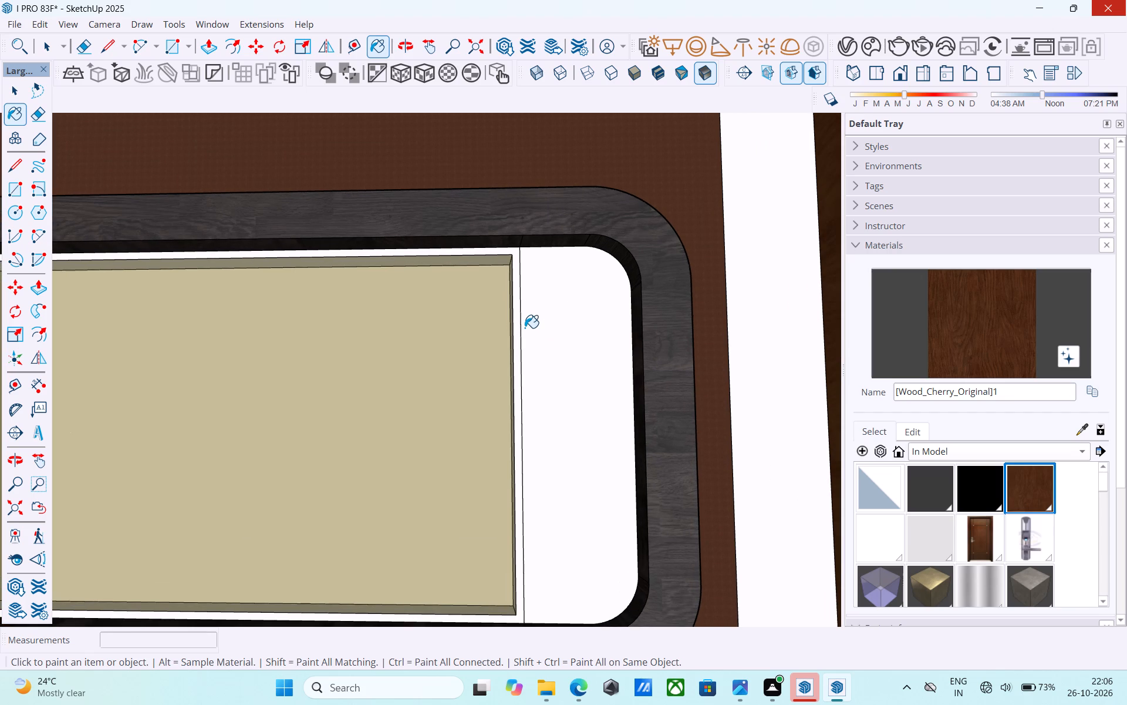
{"action": "scroll", "coordinate": [525, 328], "scroll_direction": "up", "scroll_amount": 1}
{"action": "scroll", "coordinate": [525, 328], "scroll_direction": "down", "scroll_amount": 1}
{"action": "scroll", "coordinate": [536, 317], "scroll_direction": "up", "scroll_amount": 1}
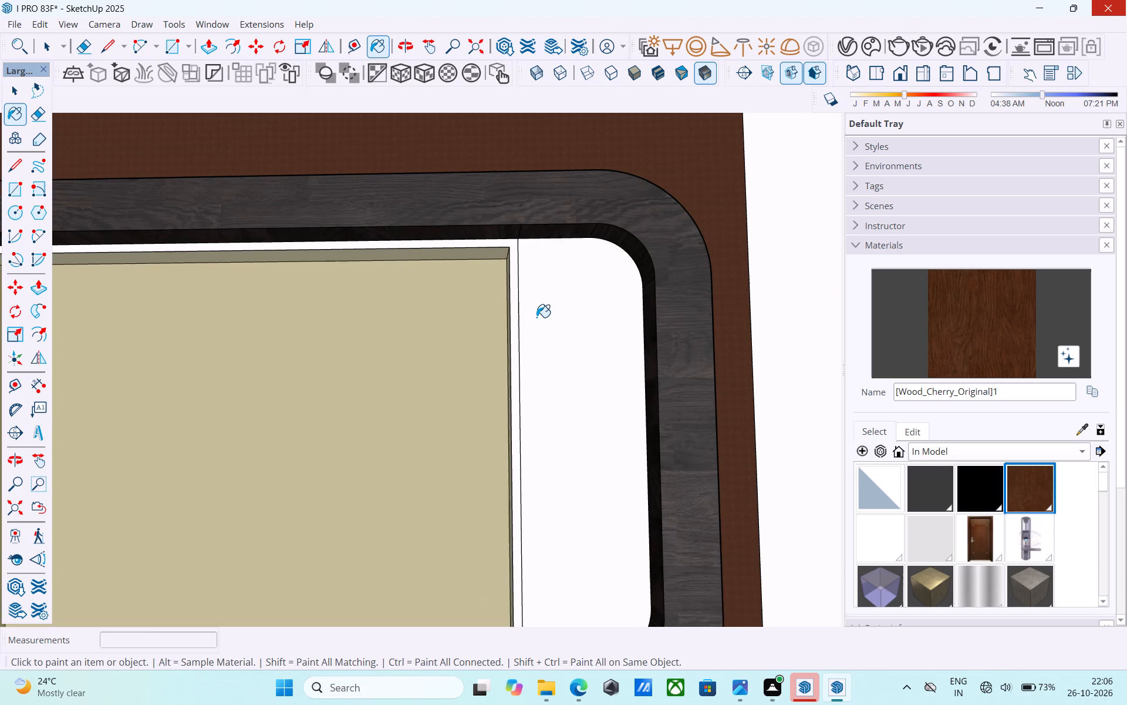
{"action": "scroll", "coordinate": [536, 317], "scroll_direction": "up", "scroll_amount": 1}
{"action": "scroll", "coordinate": [536, 317], "scroll_direction": "down", "scroll_amount": 2}
{"action": "scroll", "coordinate": [540, 325], "scroll_direction": "up", "scroll_amount": 2}
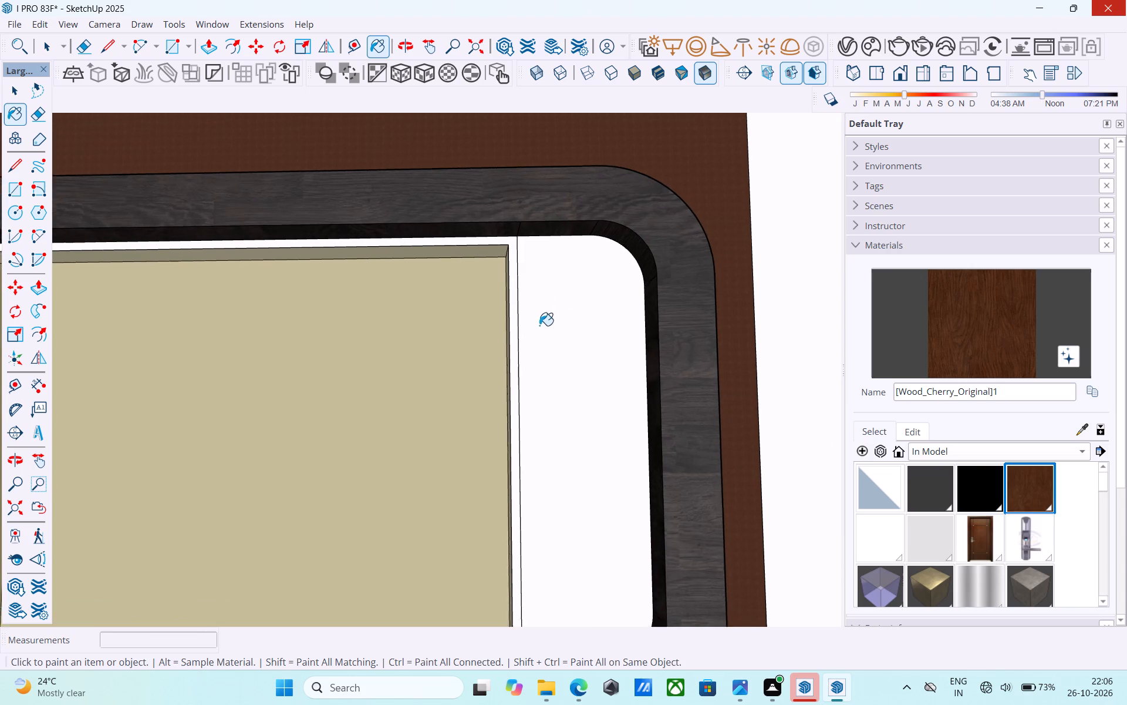
{"action": "scroll", "coordinate": [539, 325], "scroll_direction": "up", "scroll_amount": 1}
{"action": "left_click", "coordinate": [511, 328]}
{"action": "scroll", "coordinate": [511, 328], "scroll_direction": "down", "scroll_amount": 4}
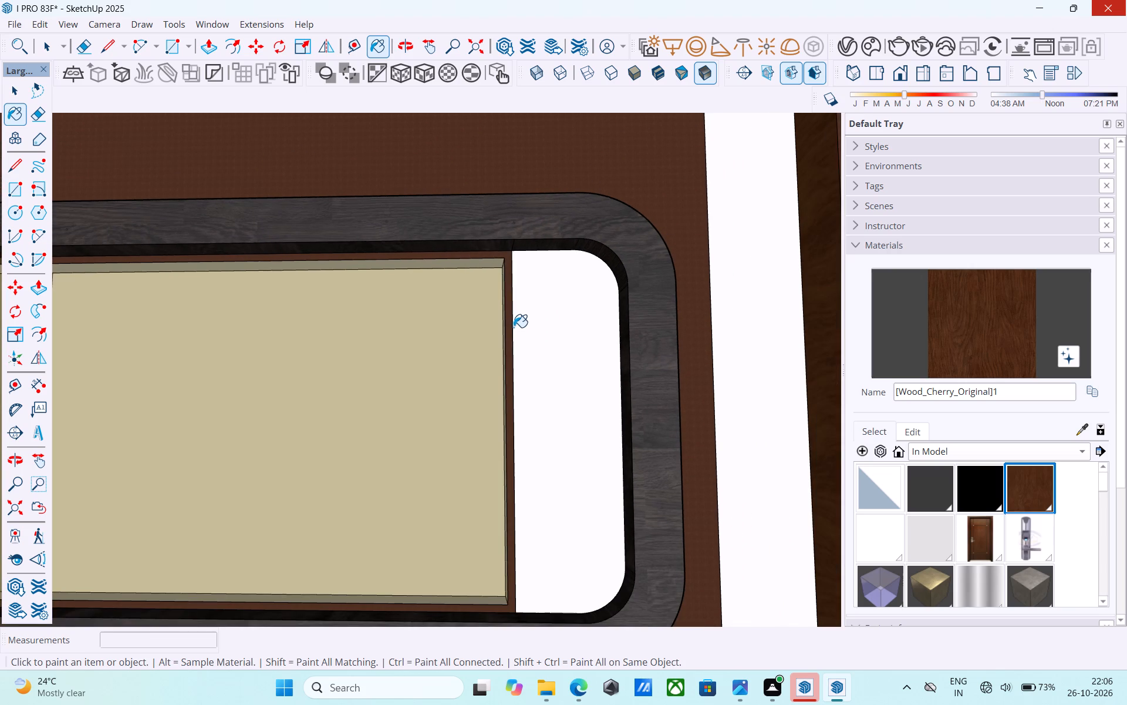
Examine the upper window frame and the whole front facade from several angles.
{"action": "scroll", "coordinate": [515, 327], "scroll_direction": "down", "scroll_amount": 8}
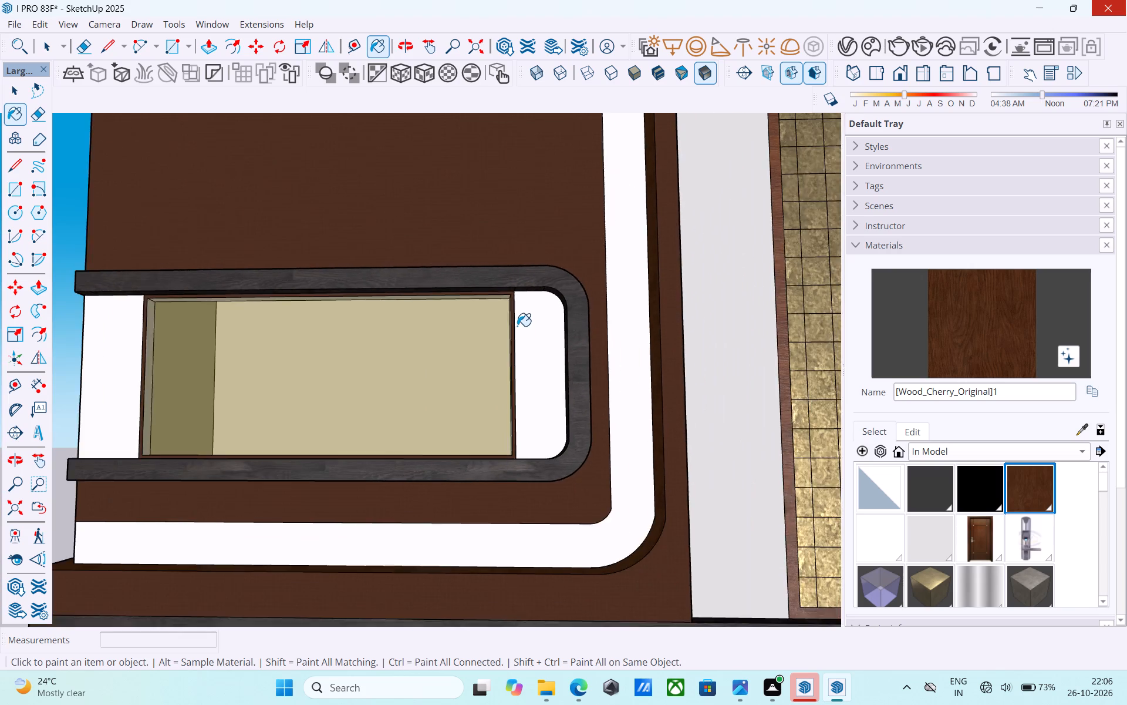
{"action": "scroll", "coordinate": [517, 326], "scroll_direction": "down", "scroll_amount": 9}
{"action": "middle_click_drag", "start_coordinate": [520, 323], "coordinate": [520, 506]}
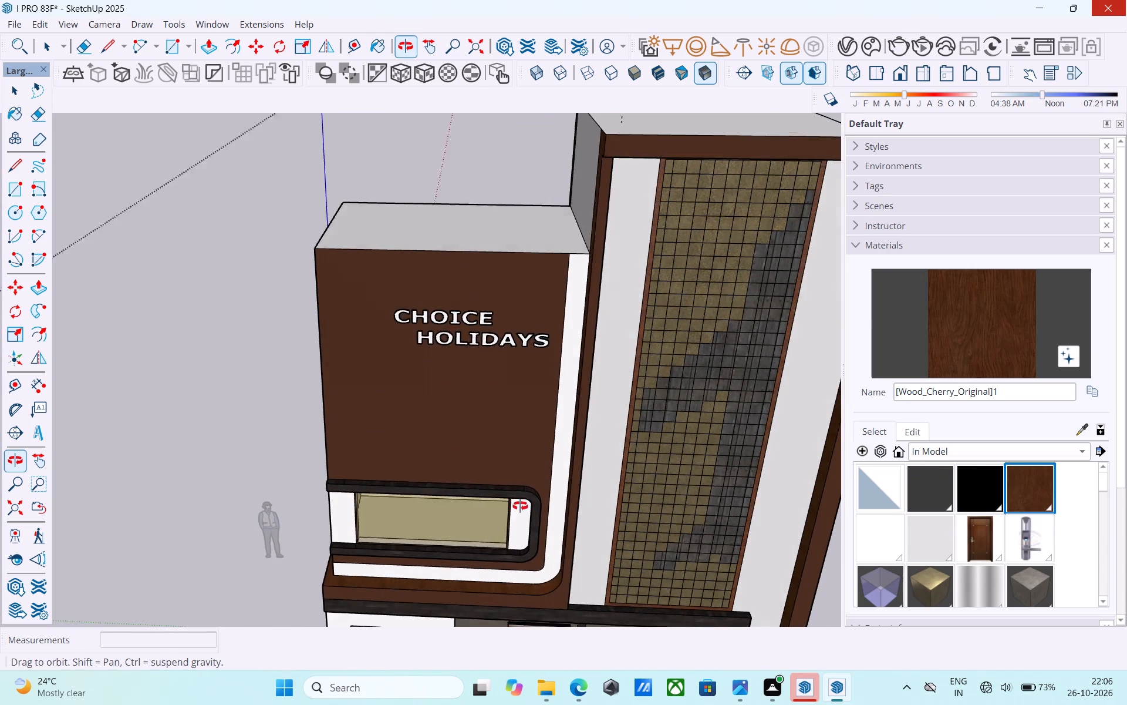
{"action": "middle_click_drag", "start_coordinate": [520, 506], "coordinate": [521, 506]}
{"action": "middle_click_drag", "start_coordinate": [525, 468], "coordinate": [532, 381]}
{"action": "scroll", "coordinate": [521, 365], "scroll_direction": "down", "scroll_amount": 4}
{"action": "middle_click_drag", "start_coordinate": [441, 466], "coordinate": [465, 417]}
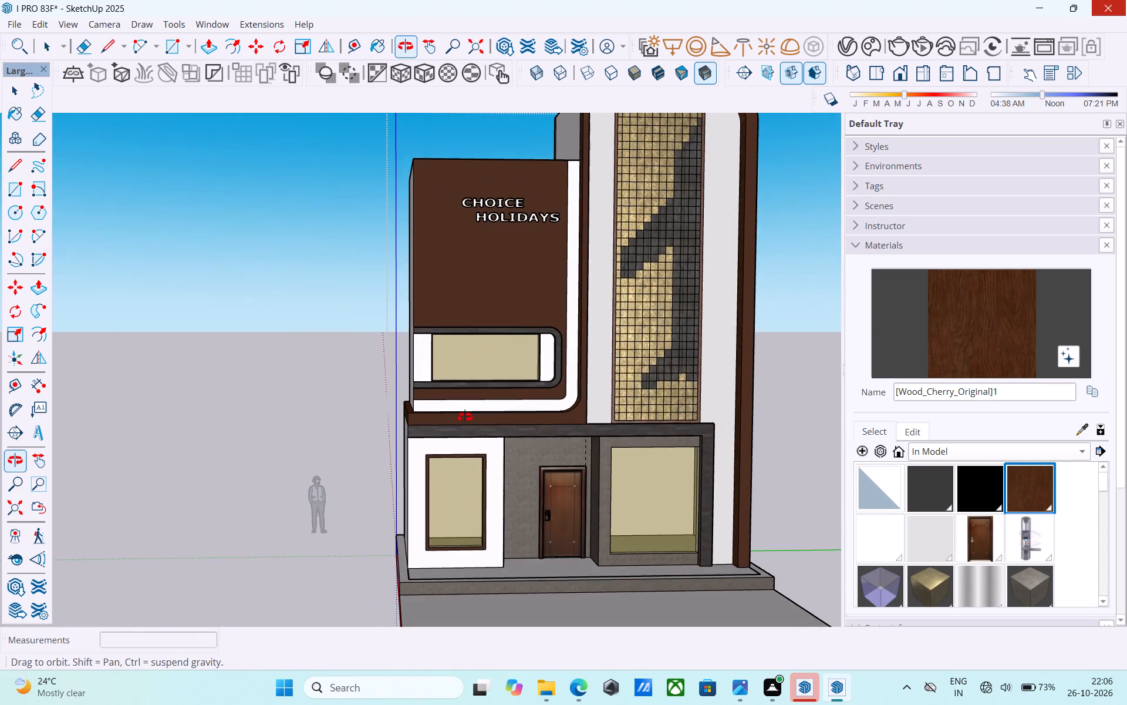
{"action": "middle_click_drag", "start_coordinate": [465, 417], "coordinate": [398, 493]}
{"action": "scroll", "coordinate": [420, 468], "scroll_direction": "down", "scroll_amount": 4}
{"action": "middle_click_drag", "start_coordinate": [381, 512], "coordinate": [412, 460]}
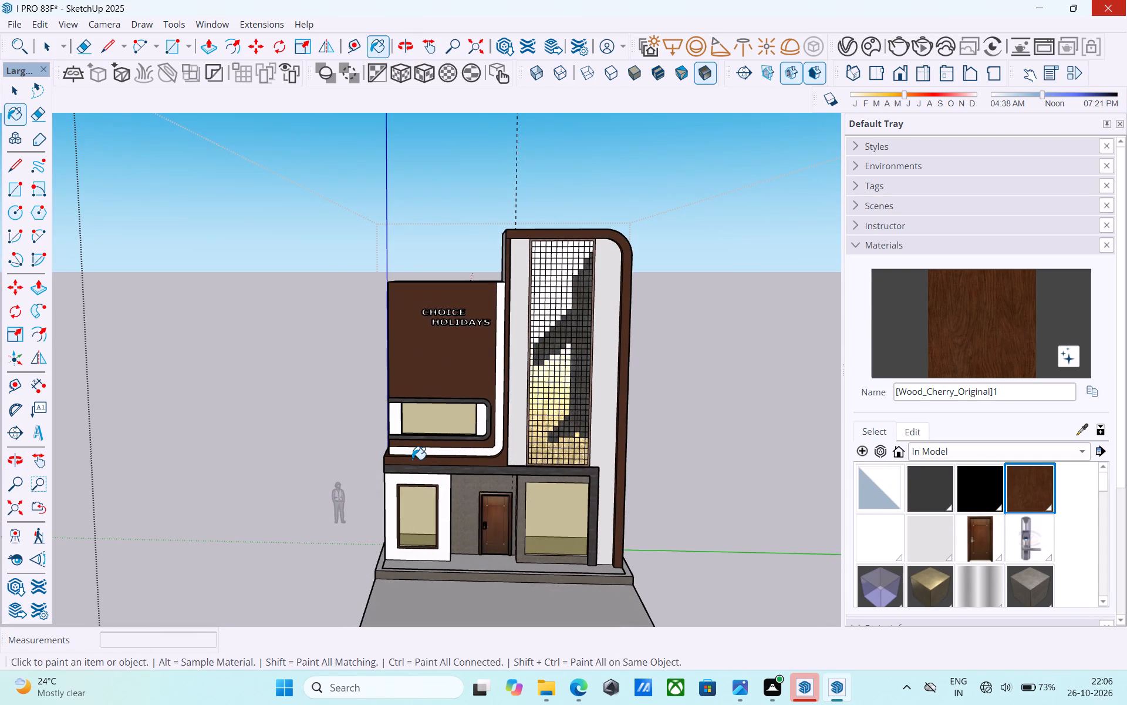
Save the model.
{"action": "key", "text": "space"}
{"action": "key", "text": "ctrl+s"}
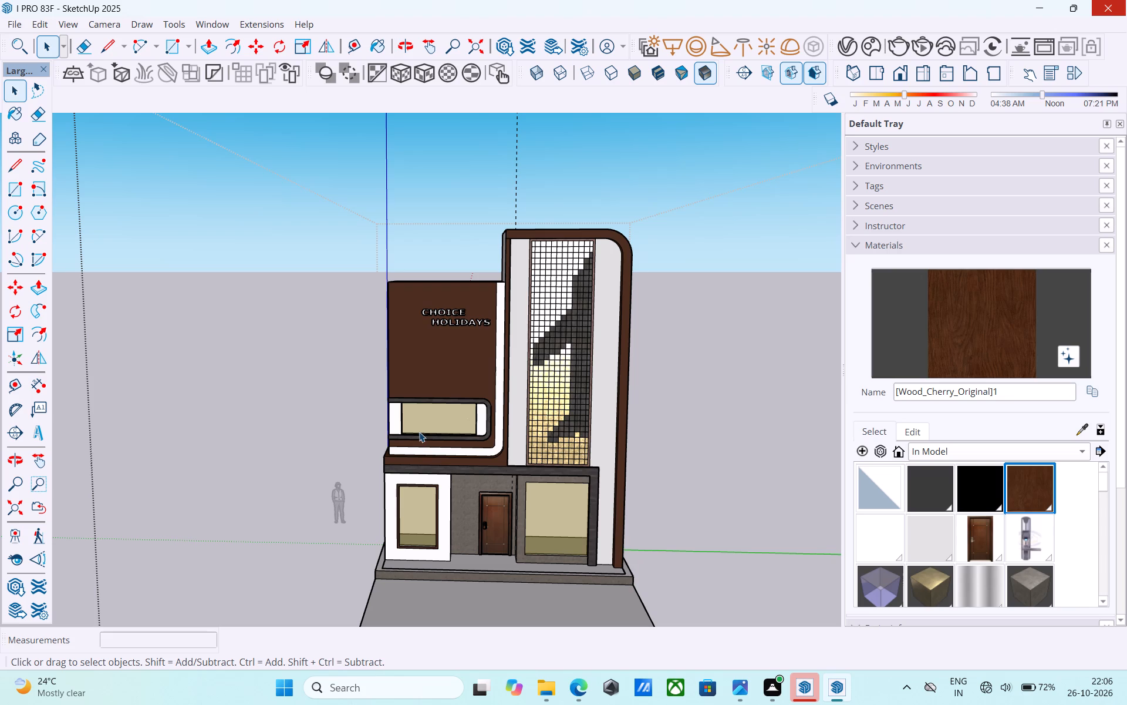
Paint the CHOICE HOLIDAYS lettering with the C01_Vanilla_Cream material from the Solid Colors collection.
{"action": "scroll", "coordinate": [453, 354], "scroll_direction": "up", "scroll_amount": 4}
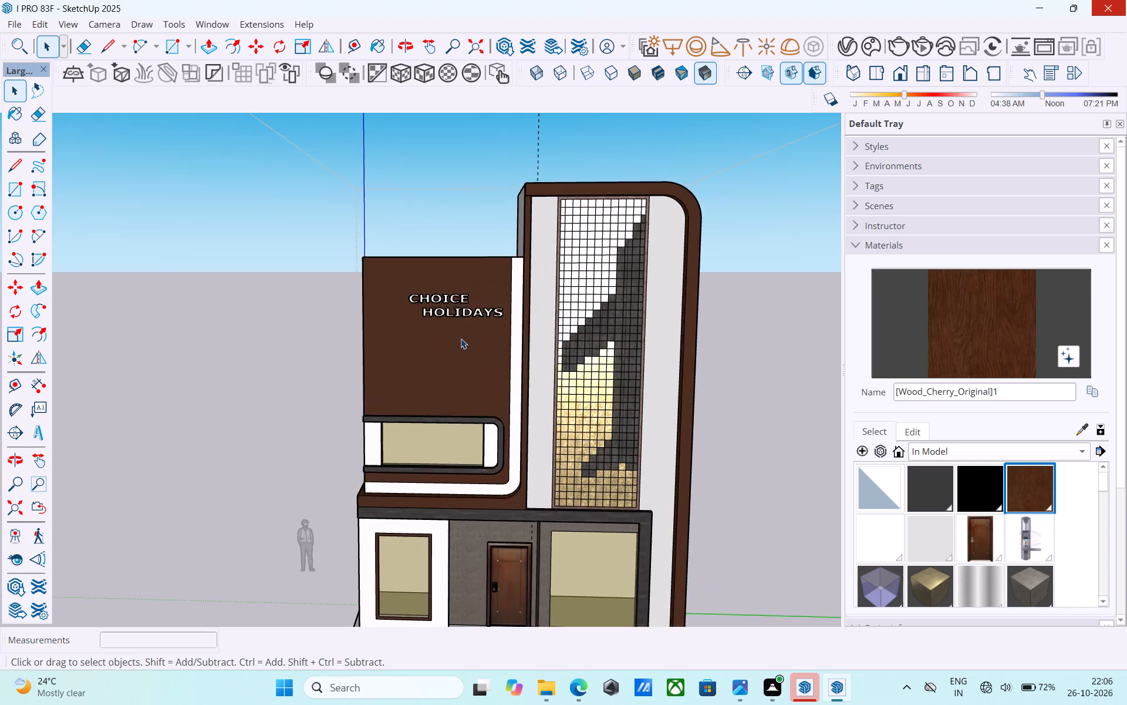
{"action": "scroll", "coordinate": [461, 338], "scroll_direction": "up", "scroll_amount": 16}
{"action": "left_click", "coordinate": [437, 302]}
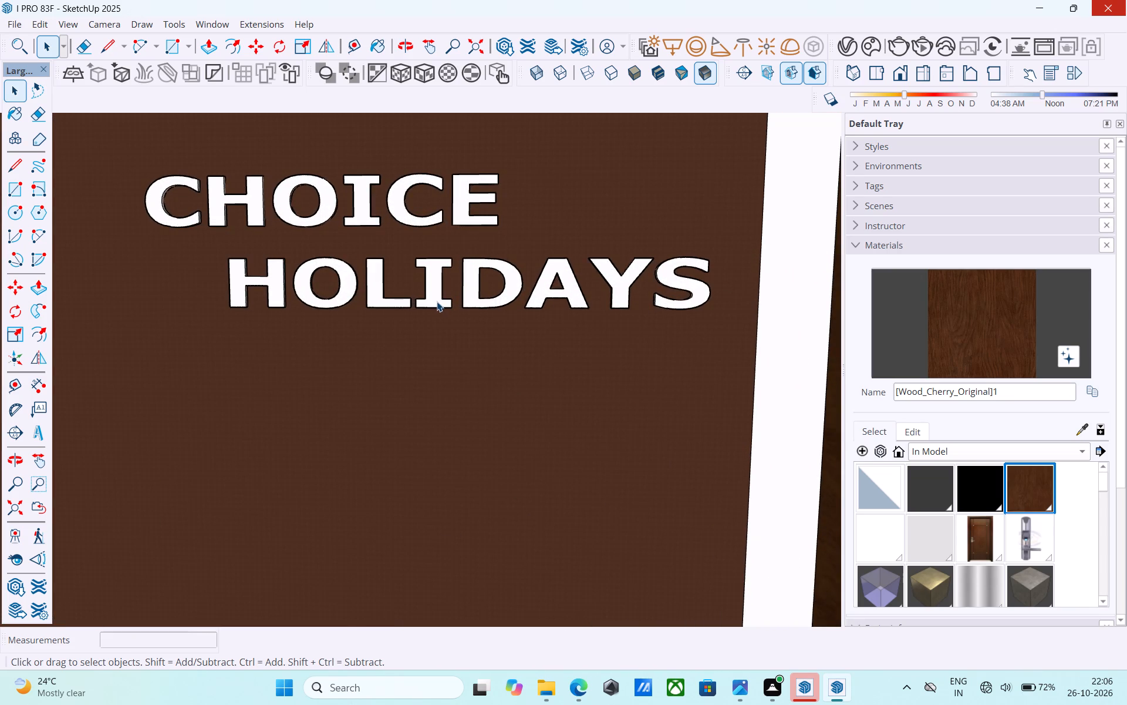
{"action": "scroll", "coordinate": [968, 558], "scroll_direction": "down", "scroll_amount": 2}
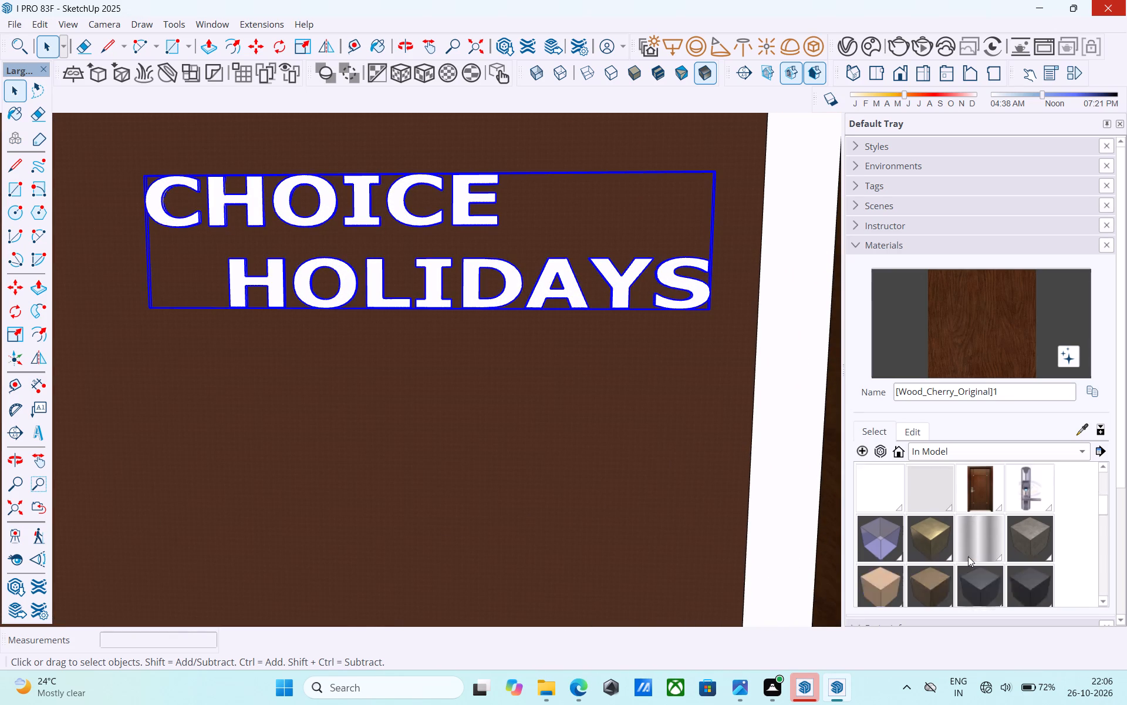
{"action": "scroll", "coordinate": [968, 556], "scroll_direction": "down", "scroll_amount": 7}
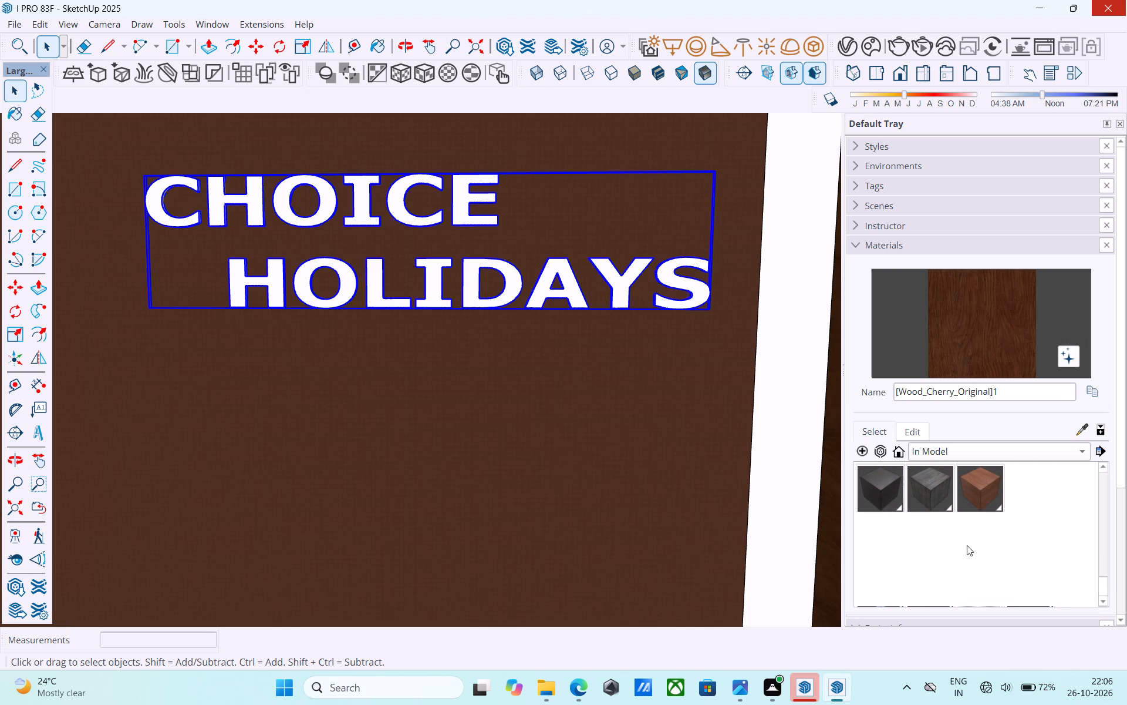
{"action": "scroll", "coordinate": [968, 542], "scroll_direction": "up", "scroll_amount": 4}
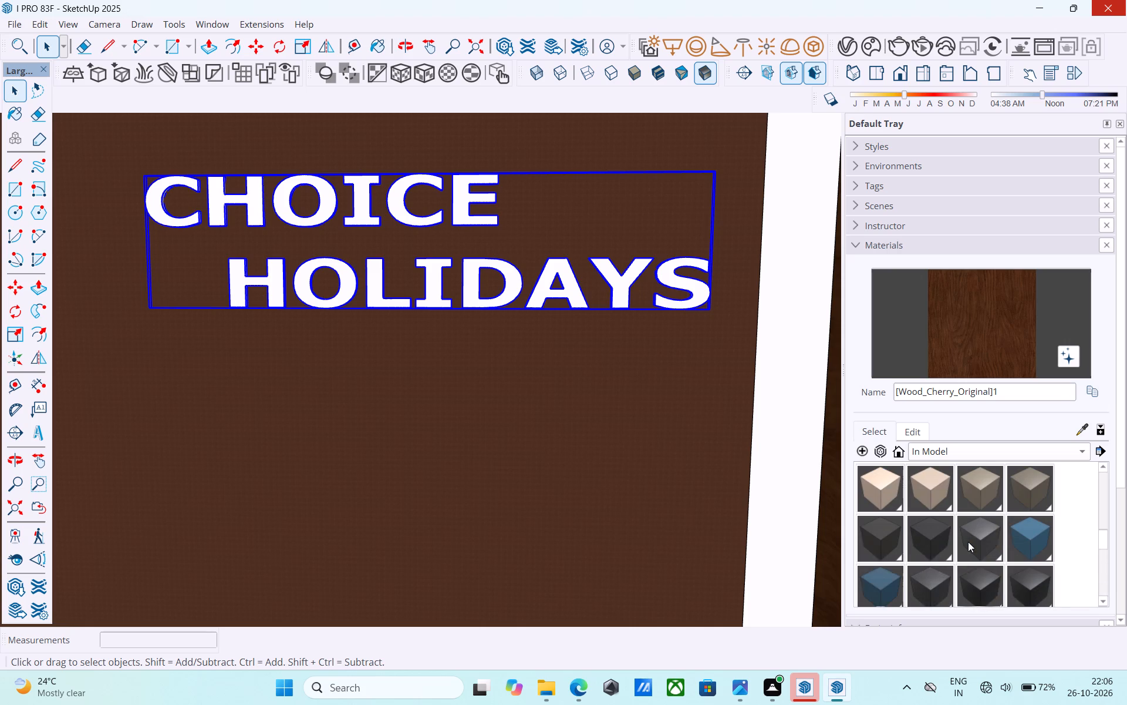
{"action": "scroll", "coordinate": [968, 539], "scroll_direction": "up", "scroll_amount": 1}
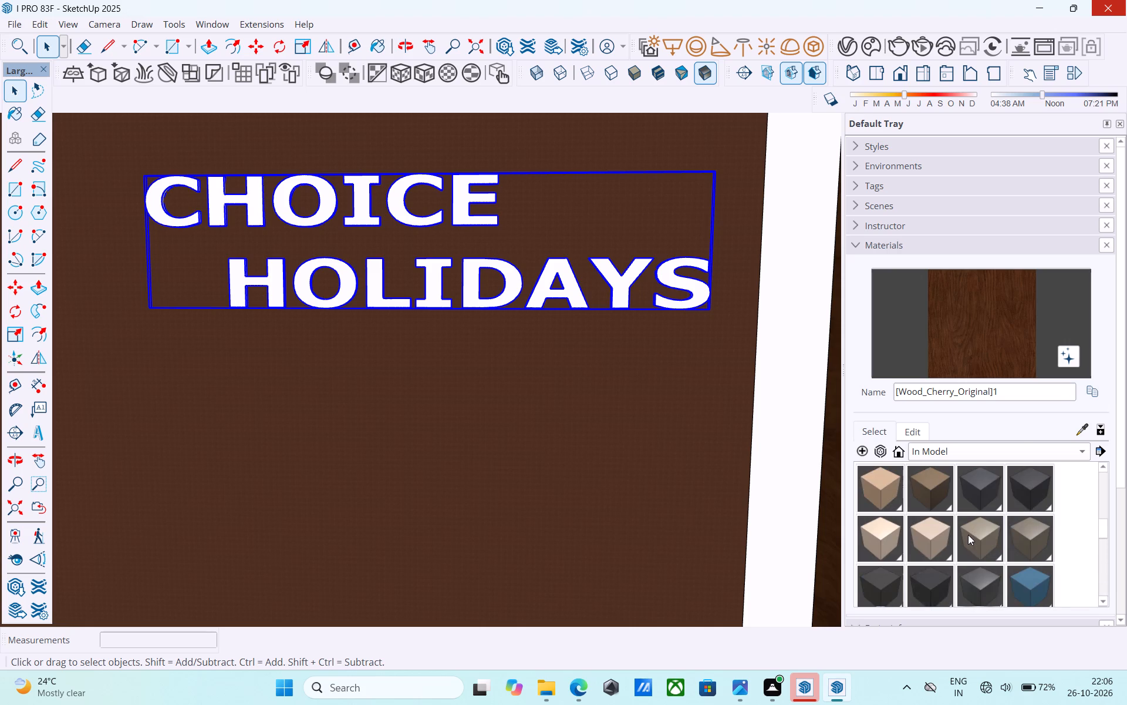
{"action": "scroll", "coordinate": [968, 535], "scroll_direction": "up", "scroll_amount": 2}
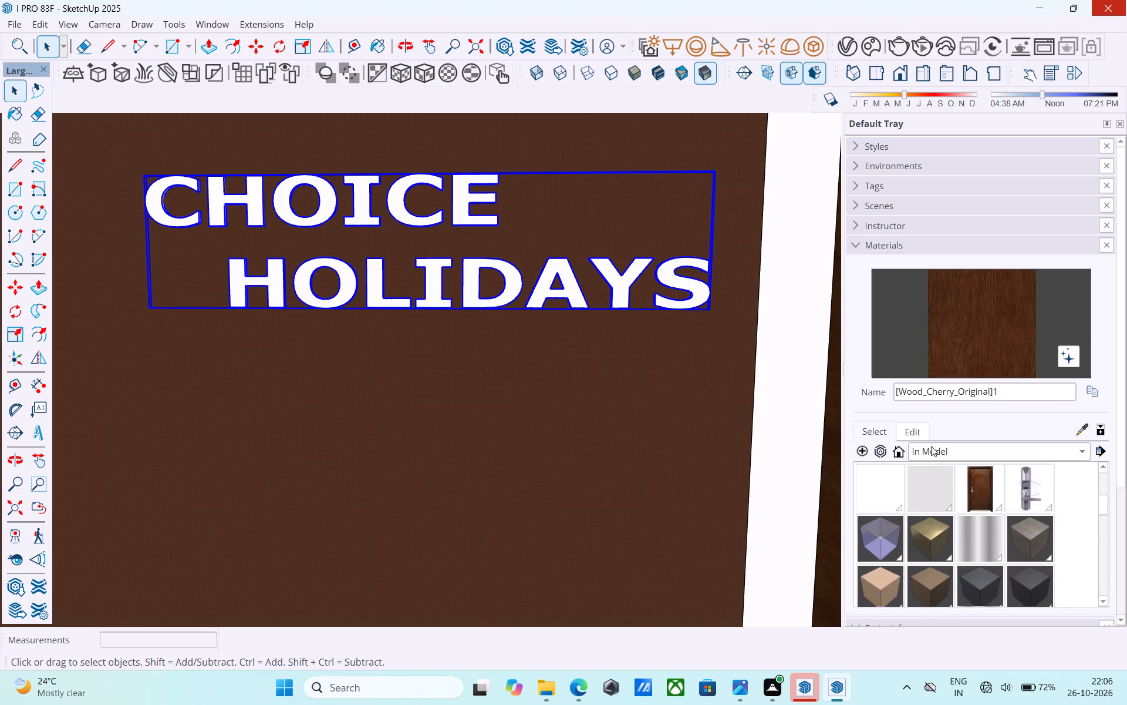
{"action": "left_click", "coordinate": [931, 446]}
{"action": "left_click", "coordinate": [953, 597]}
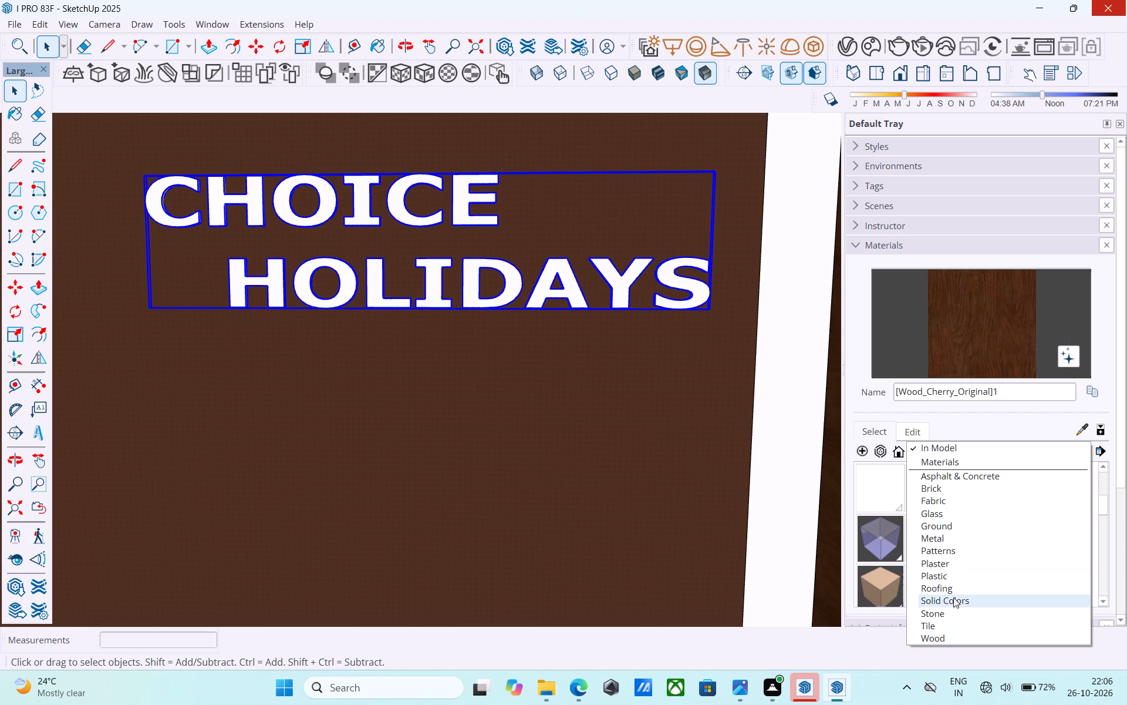
{"action": "scroll", "coordinate": [953, 564], "scroll_direction": "down", "scroll_amount": 1}
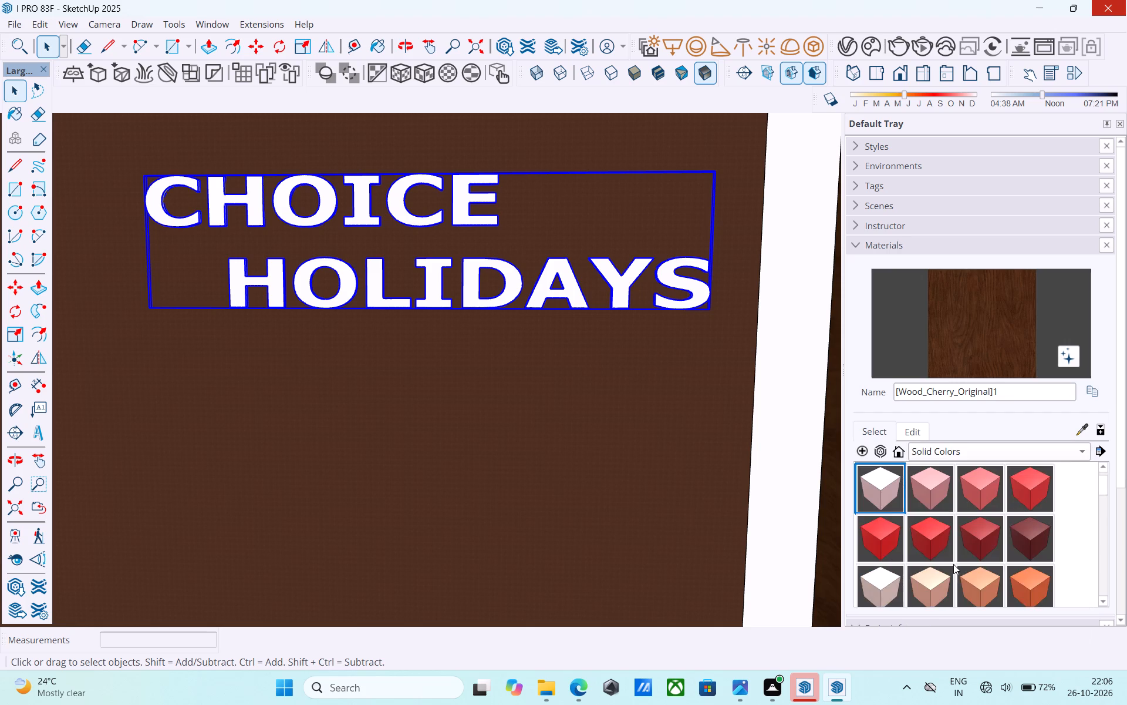
{"action": "scroll", "coordinate": [953, 564], "scroll_direction": "down", "scroll_amount": 3}
{"action": "left_click", "coordinate": [890, 555]}
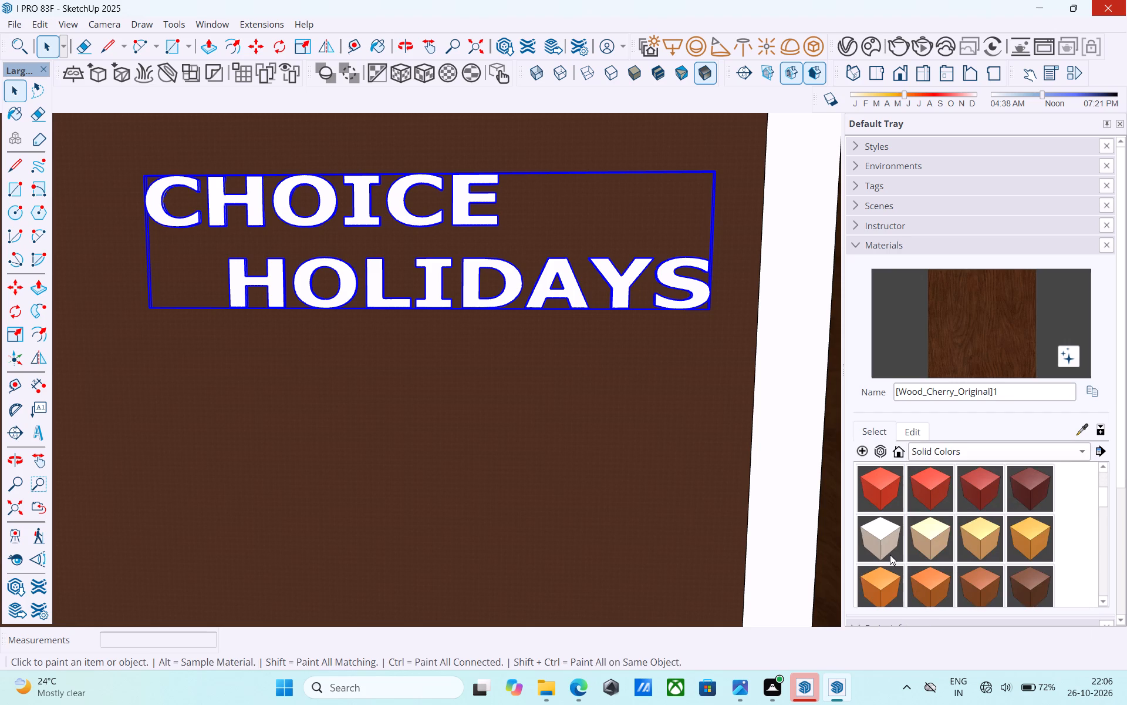
{"action": "left_click", "coordinate": [569, 297]}
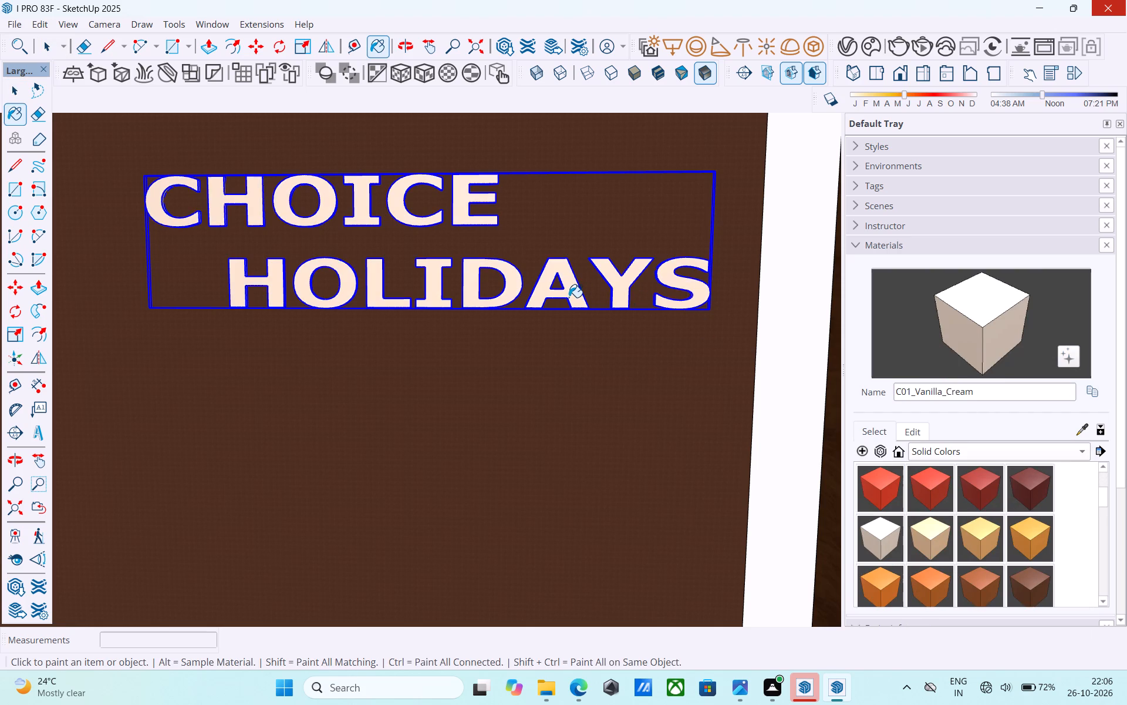
Examine the cream CHOICE HOLIDAYS lettering on the brown upper wall from farther away and close up.
{"action": "scroll", "coordinate": [569, 297], "scroll_direction": "down", "scroll_amount": 17}
{"action": "middle_click_drag", "start_coordinate": [382, 359], "coordinate": [397, 355]}
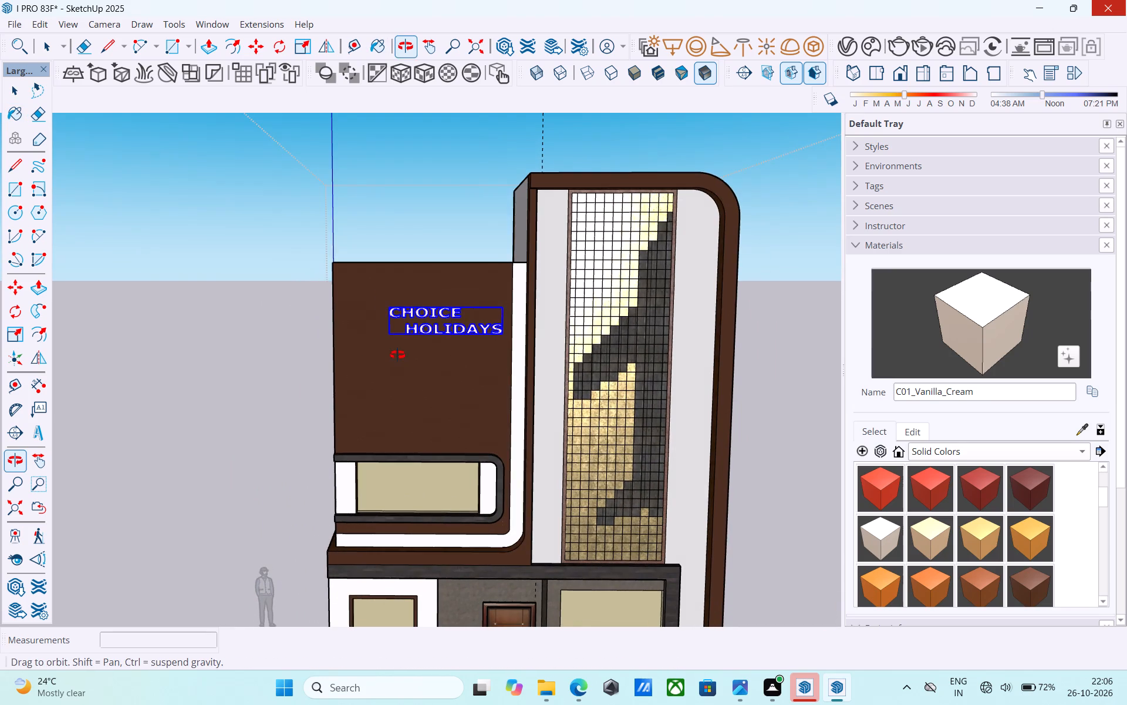
{"action": "middle_click_drag", "start_coordinate": [397, 355], "coordinate": [400, 354]}
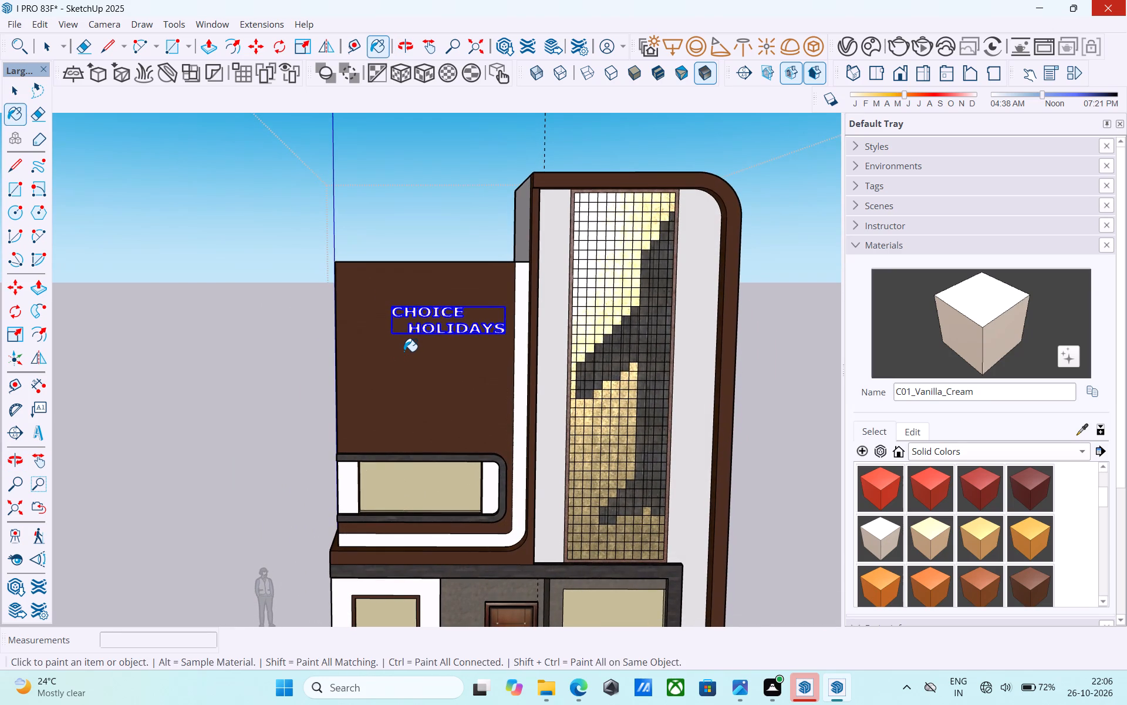
{"action": "scroll", "coordinate": [404, 351], "scroll_direction": "up", "scroll_amount": 1}
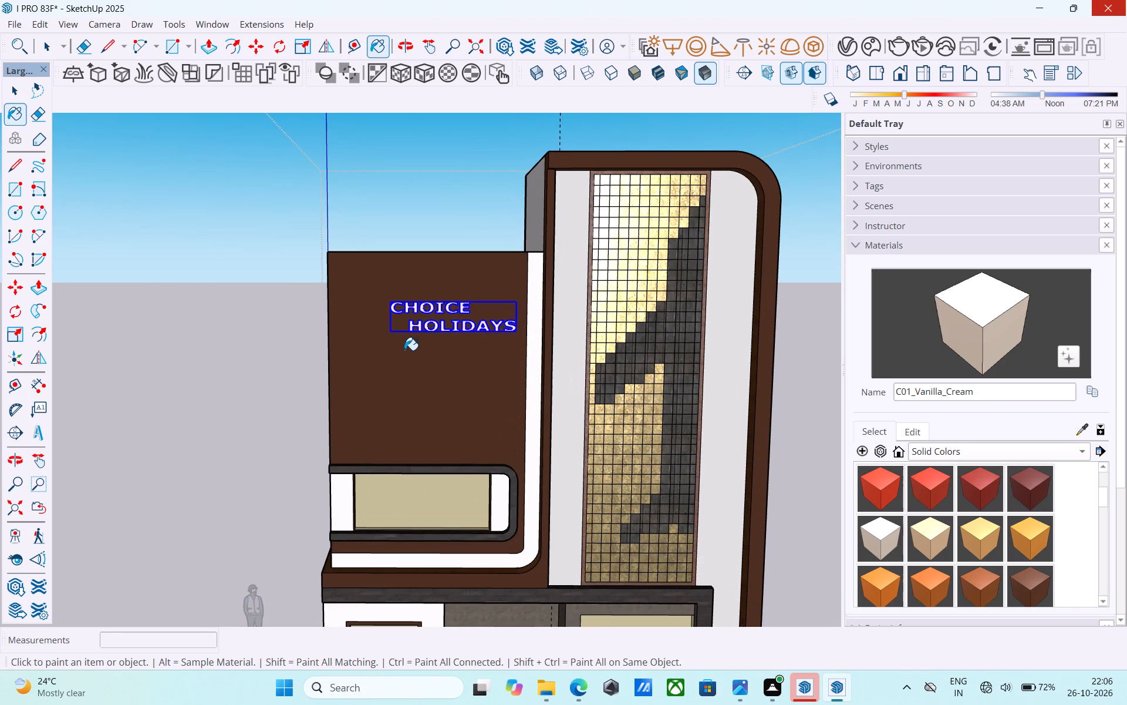
{"action": "scroll", "coordinate": [404, 350], "scroll_direction": "up", "scroll_amount": 4}
{"action": "scroll", "coordinate": [356, 316], "scroll_direction": "up", "scroll_amount": 4}
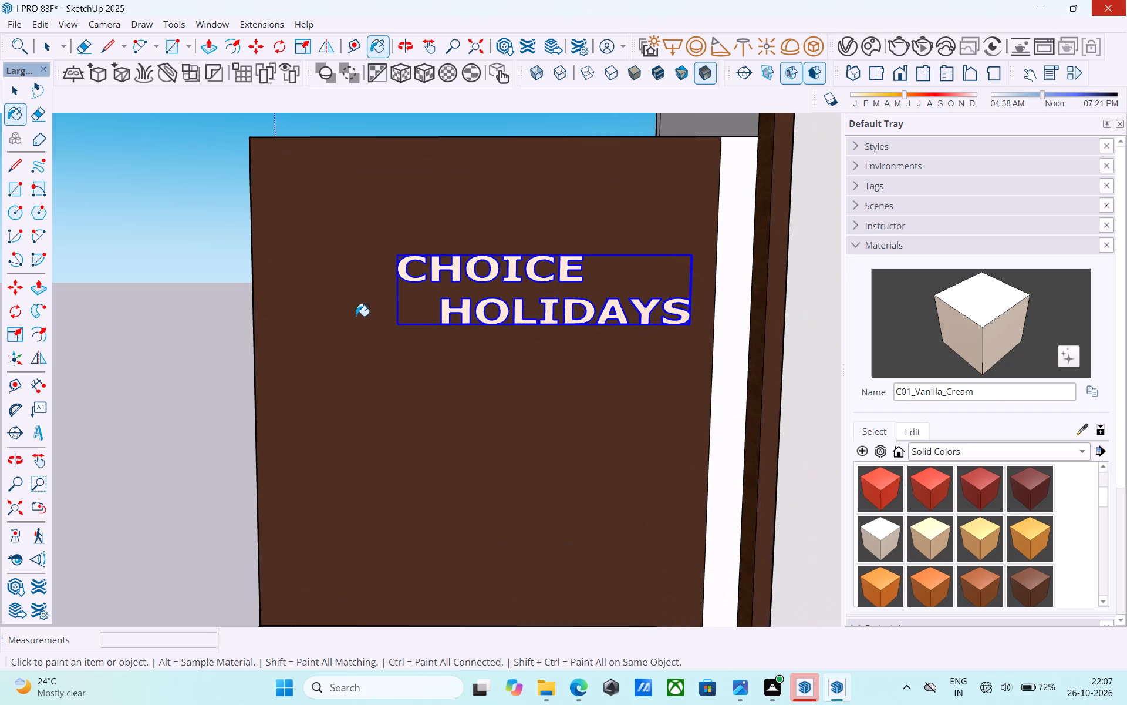
Draw a slanted line about 1' 4" long on the brown wall face, just beside the start of the word CHOICE.
{"action": "key", "text": "space"}
{"action": "left_click", "coordinate": [355, 316]}
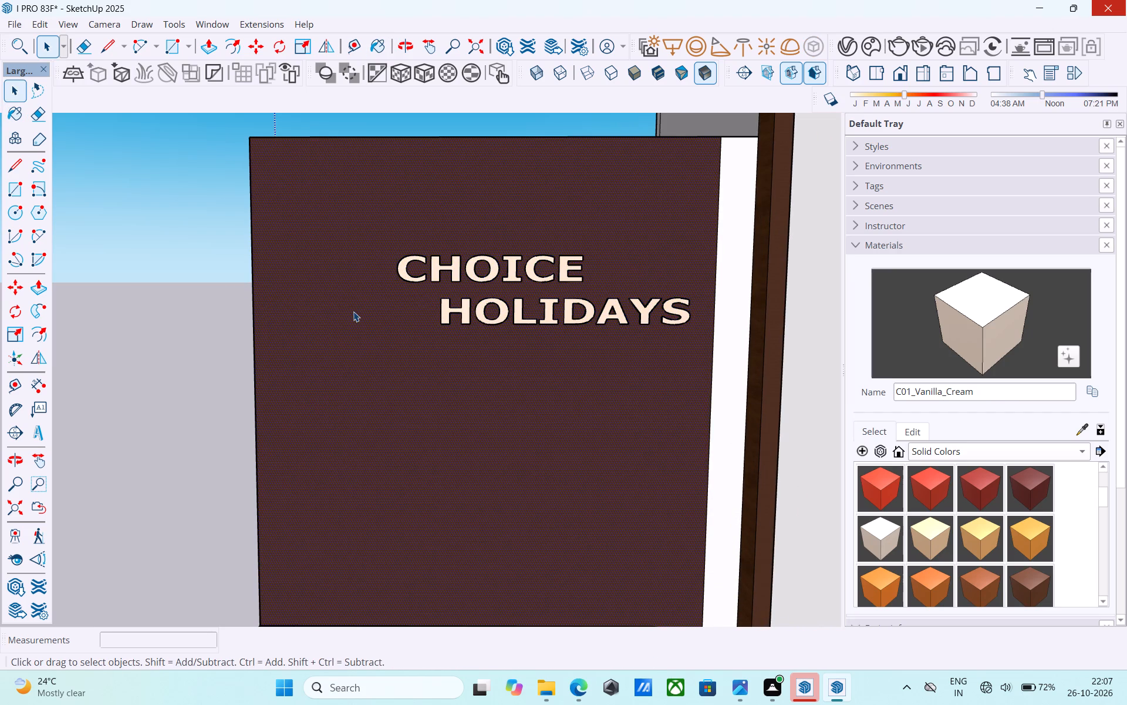
{"action": "key", "text": "l"}
{"action": "scroll", "coordinate": [353, 311], "scroll_direction": "down", "scroll_amount": 1}
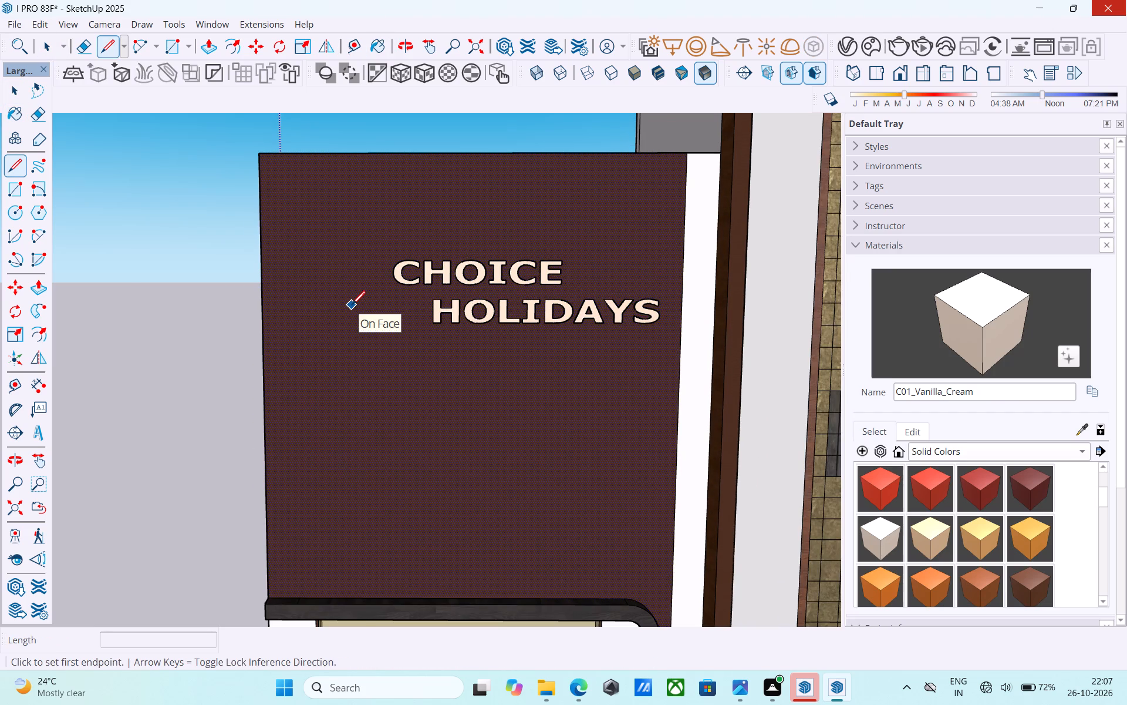
{"action": "middle_click_drag", "start_coordinate": [353, 306], "coordinate": [362, 333]}
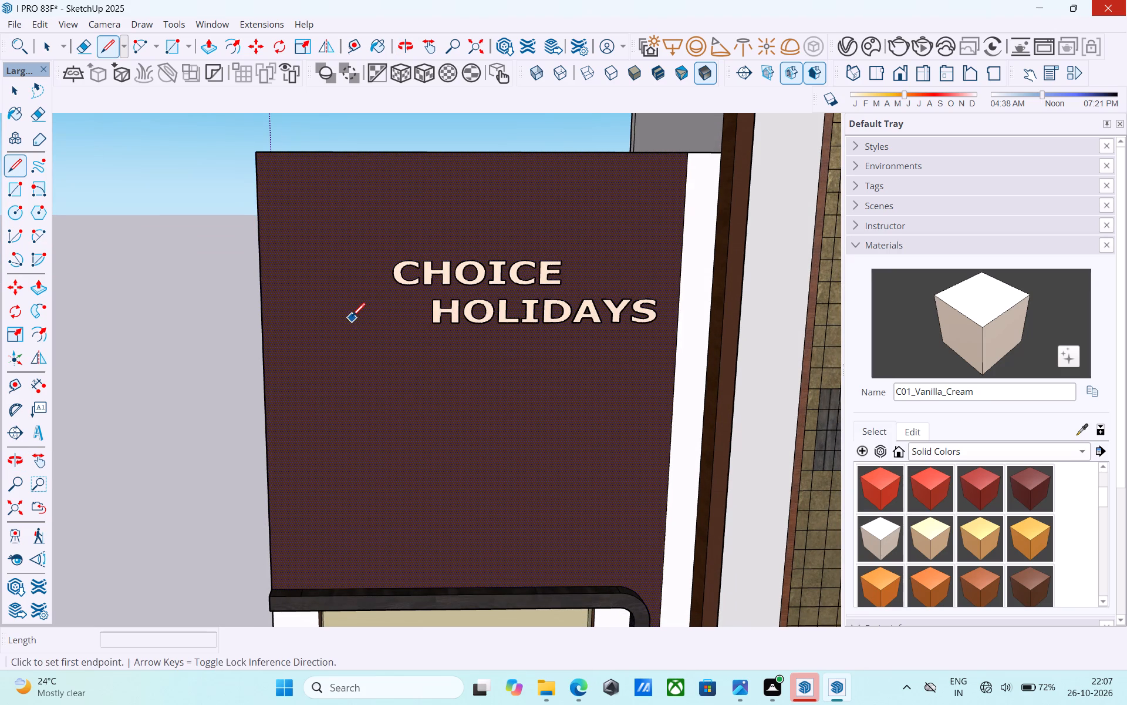
{"action": "left_click", "coordinate": [344, 315]}
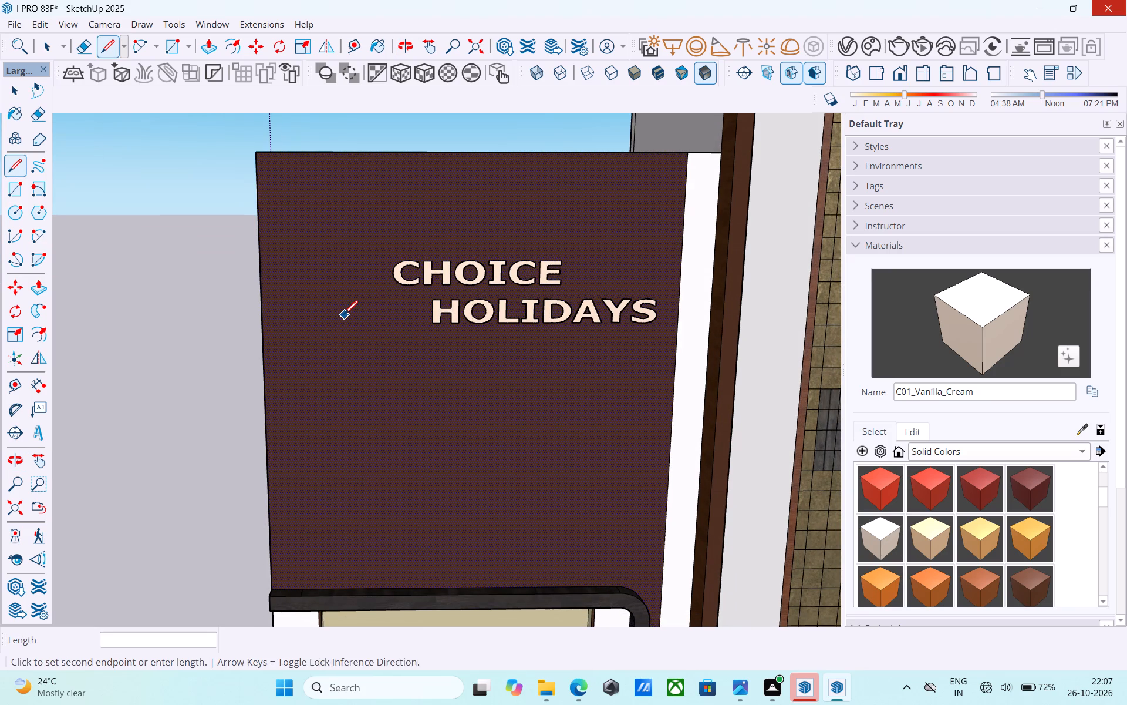
{"action": "scroll", "coordinate": [374, 281], "scroll_direction": "up", "scroll_amount": 2}
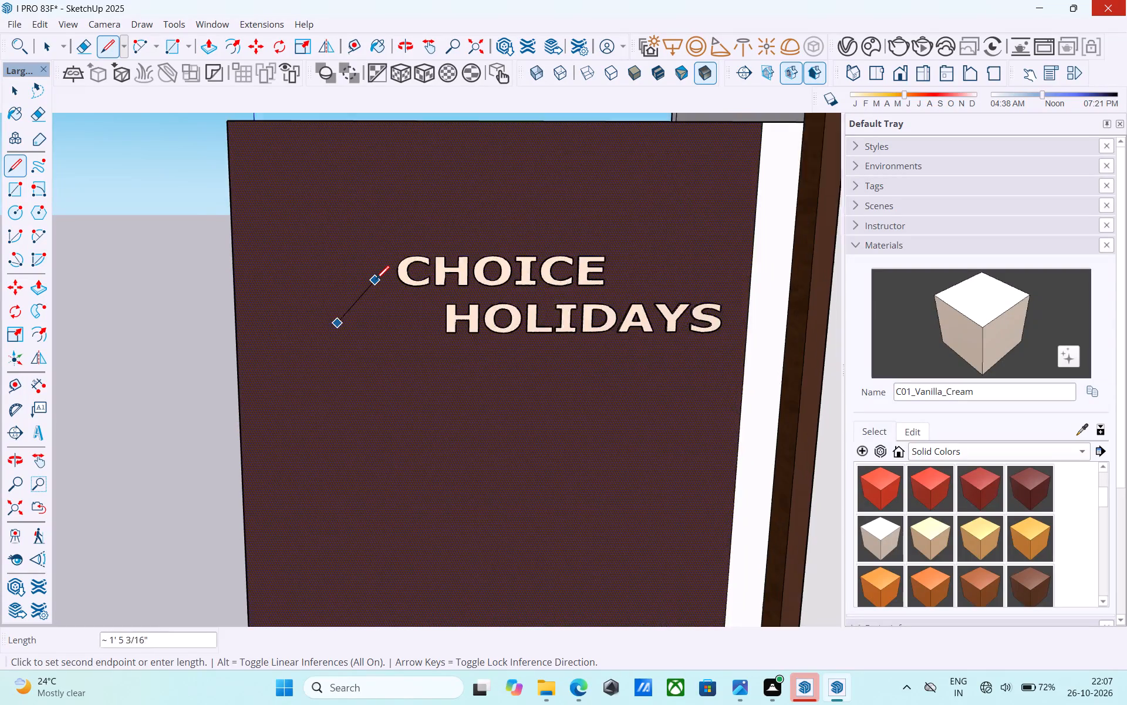
{"action": "scroll", "coordinate": [376, 281], "scroll_direction": "up", "scroll_amount": 3}
{"action": "middle_click_drag", "start_coordinate": [363, 271], "coordinate": [375, 320]}
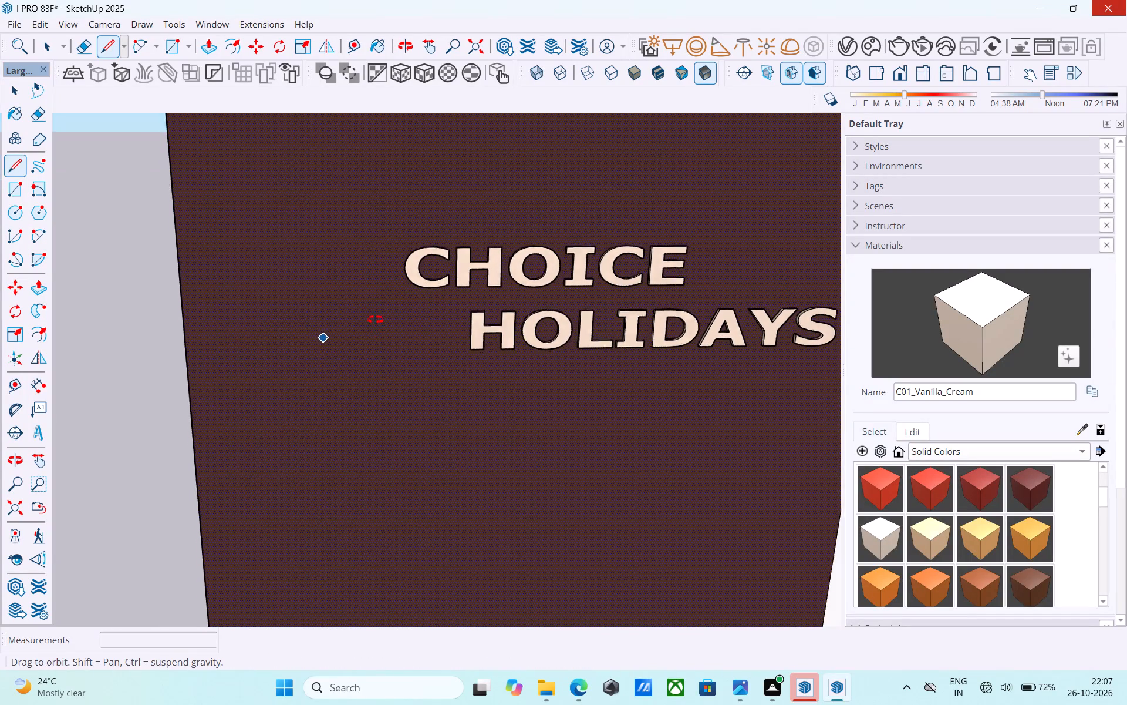
{"action": "middle_click_drag", "start_coordinate": [375, 320], "coordinate": [382, 385]}
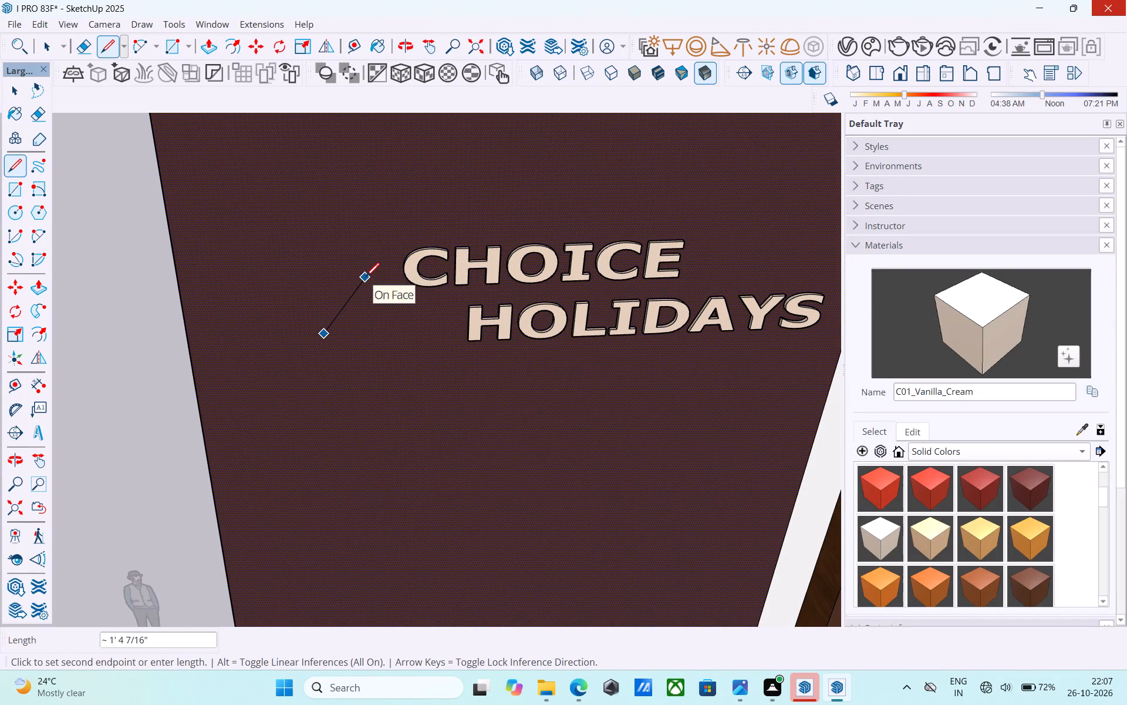
{"action": "left_click", "coordinate": [367, 276]}
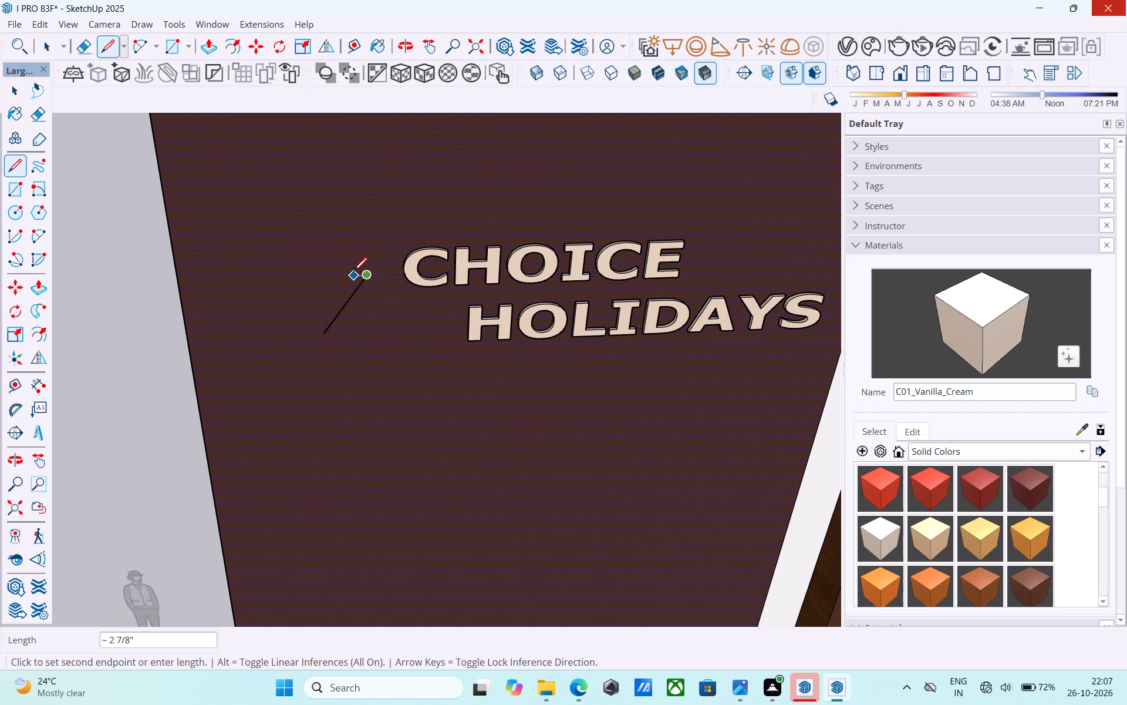
{"action": "key", "text": "space"}
Copy the slanted line parallel to itself, about 3 7/16" away on the side farther from the lettering.
{"action": "left_click", "coordinate": [358, 288]}
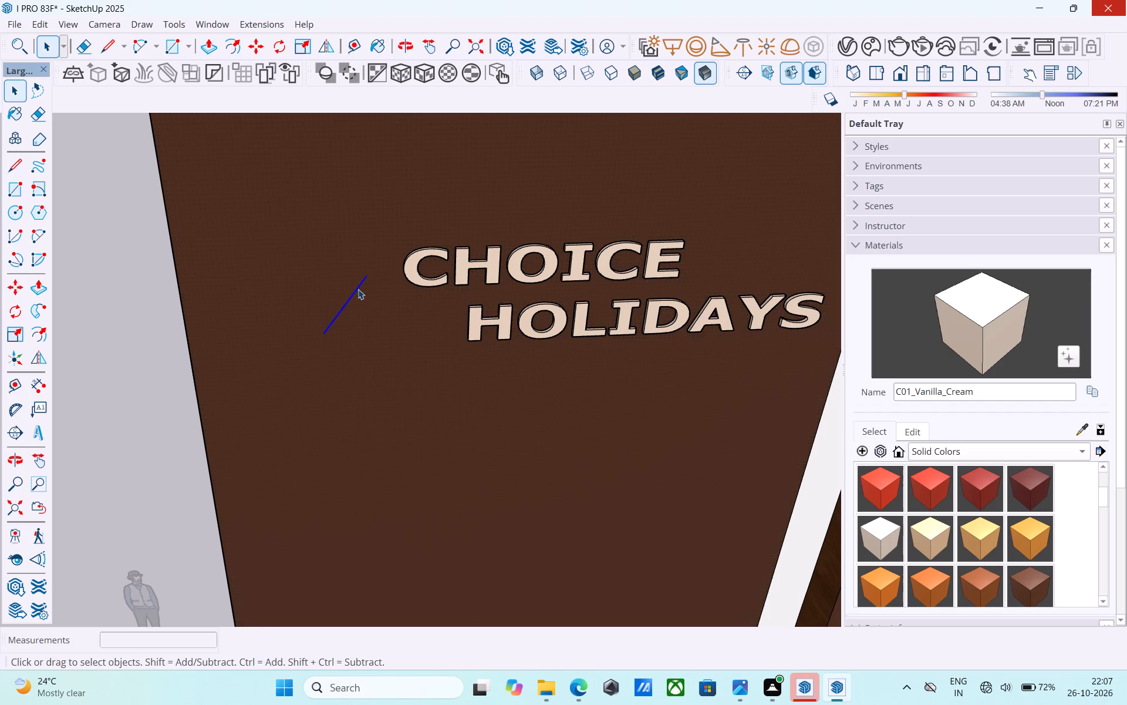
{"action": "key", "text": "m"}
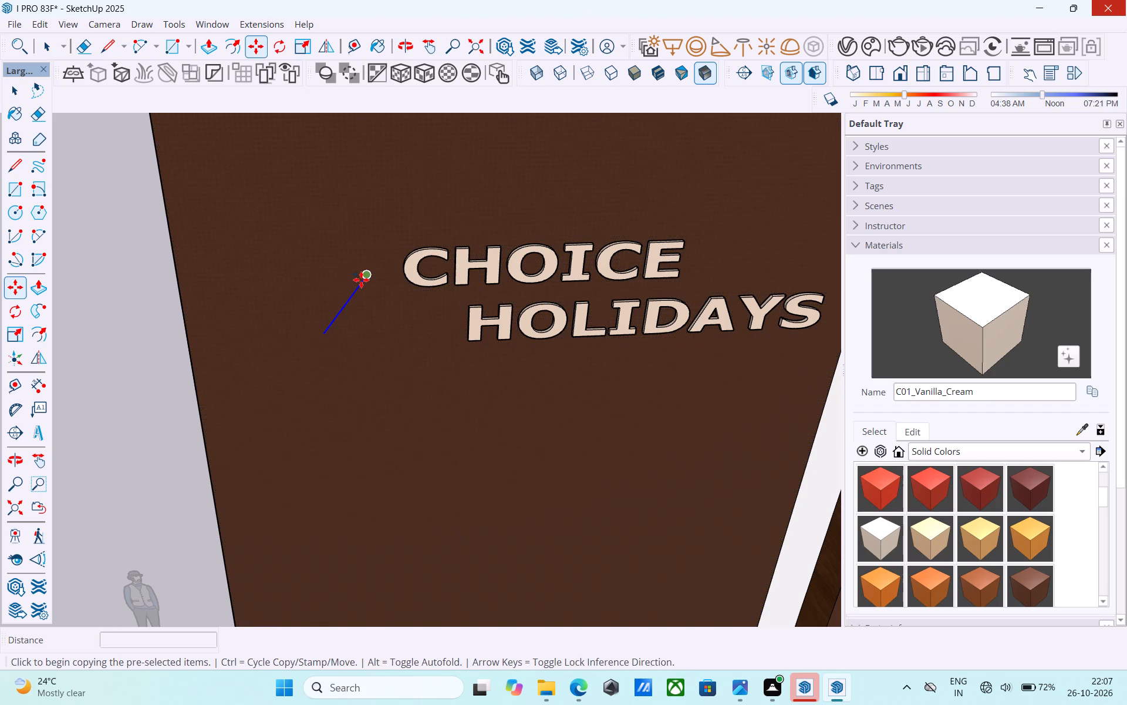
{"action": "left_click", "coordinate": [361, 280]}
{"action": "scroll", "coordinate": [353, 268], "scroll_direction": "up", "scroll_amount": 6}
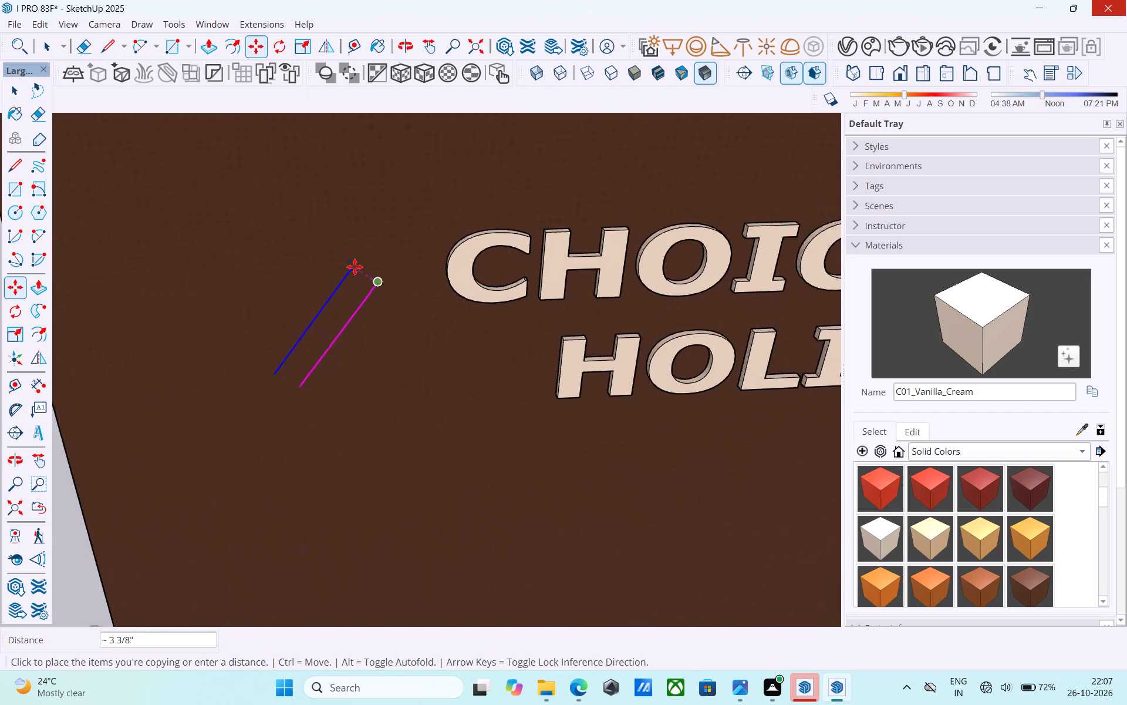
{"action": "scroll", "coordinate": [355, 267], "scroll_direction": "up", "scroll_amount": 1}
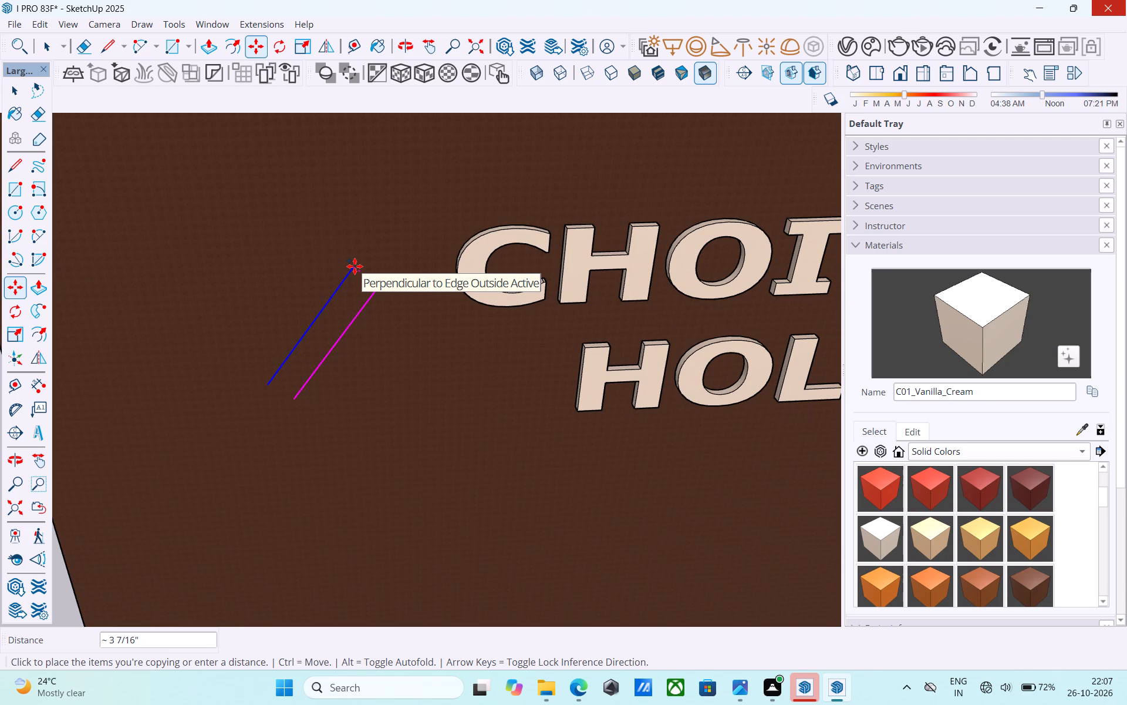
{"action": "left_click", "coordinate": [355, 266]}
{"action": "scroll", "coordinate": [377, 269], "scroll_direction": "down", "scroll_amount": 5}
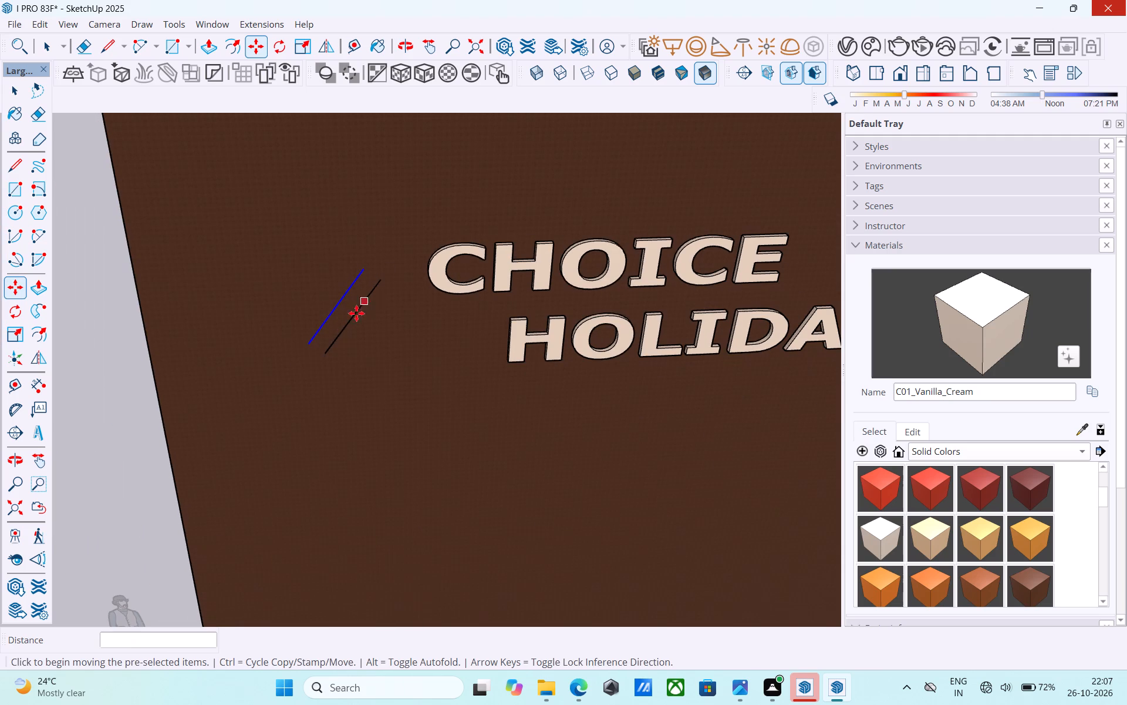
{"action": "key", "text": "space"}
Draw a short line joining the lower ends of the two parallel slanted lines.
{"action": "scroll", "coordinate": [325, 354], "scroll_direction": "up", "scroll_amount": 5}
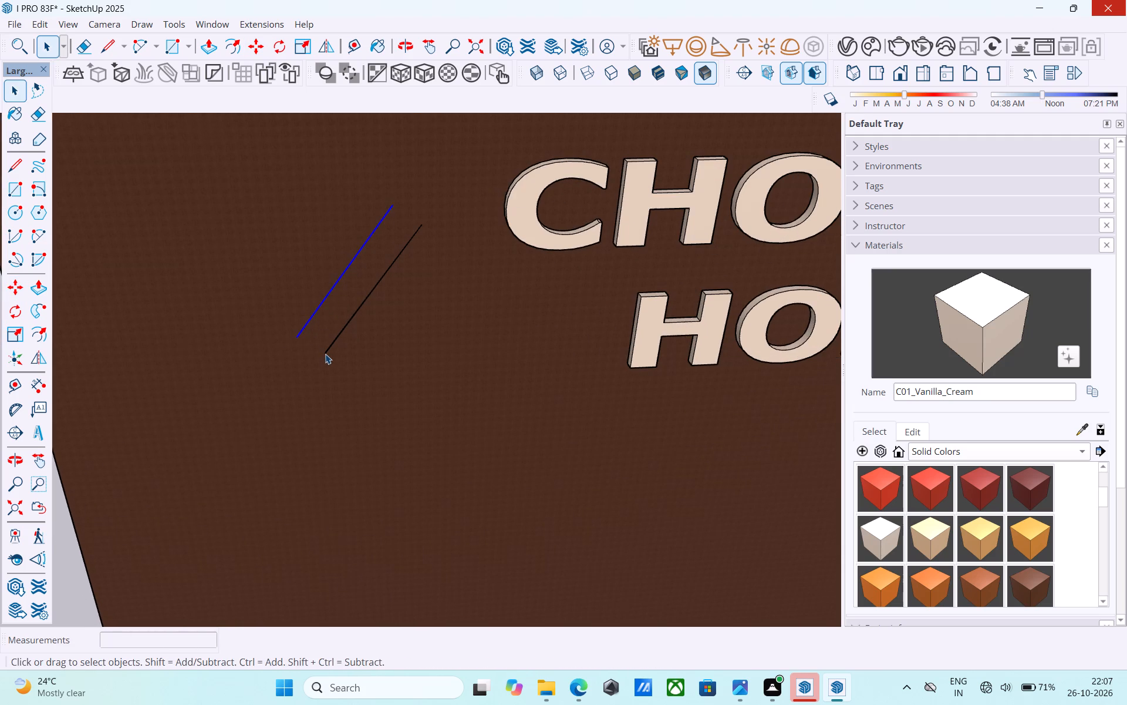
{"action": "scroll", "coordinate": [325, 354], "scroll_direction": "up", "scroll_amount": 1}
{"action": "key", "text": "l"}
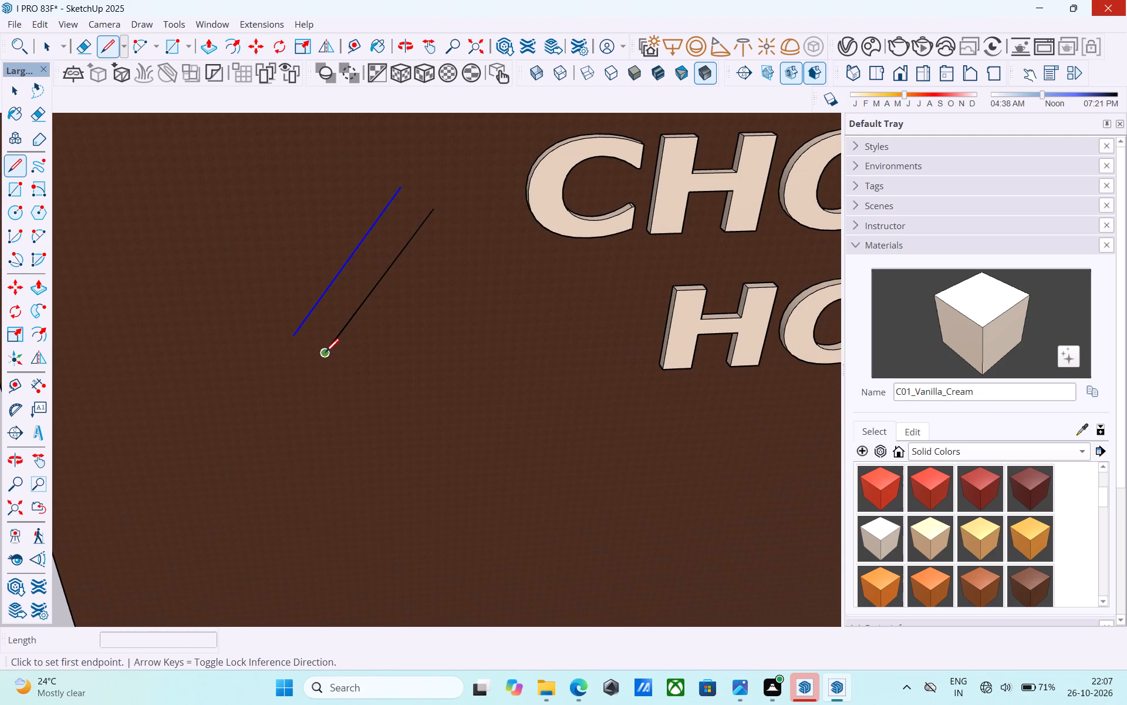
{"action": "left_click", "coordinate": [325, 354]}
{"action": "left_click", "coordinate": [296, 335]}
{"action": "key", "text": "space"}
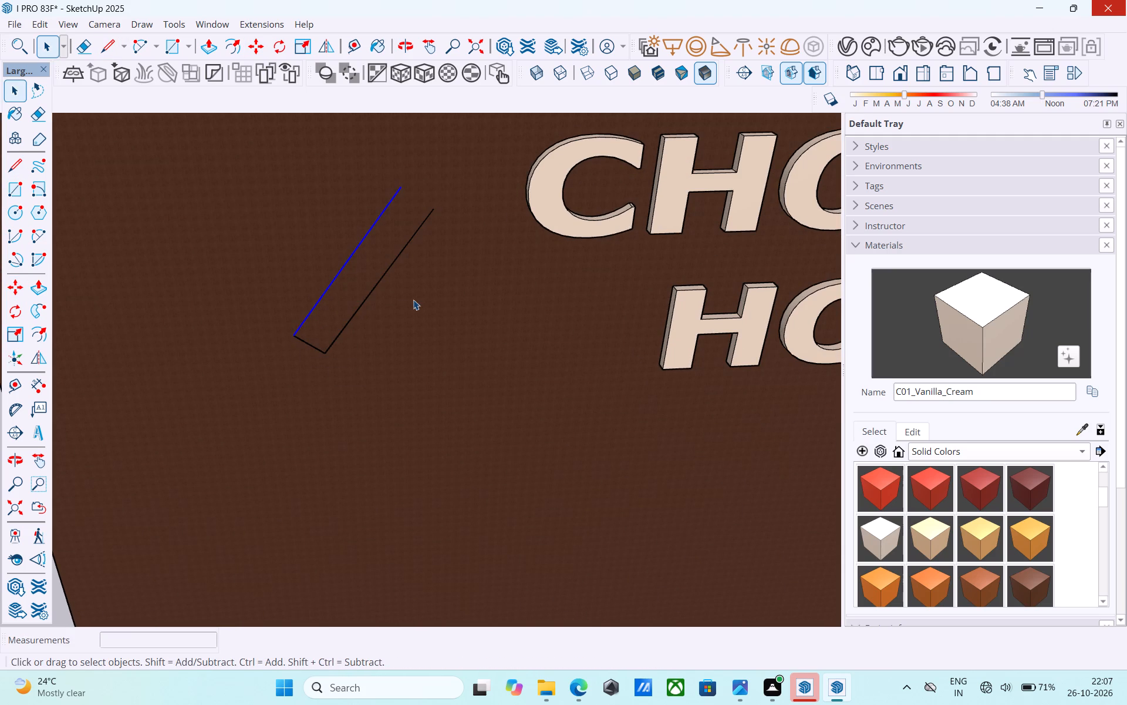
Mirror a copy of the three slanted-bar edges with Flip, offsetting the vertical plane about 3 9/16" to the bar's lower corner, forming a V.
{"action": "left_click_drag", "start_coordinate": [402, 301], "coordinate": [340, 273]}
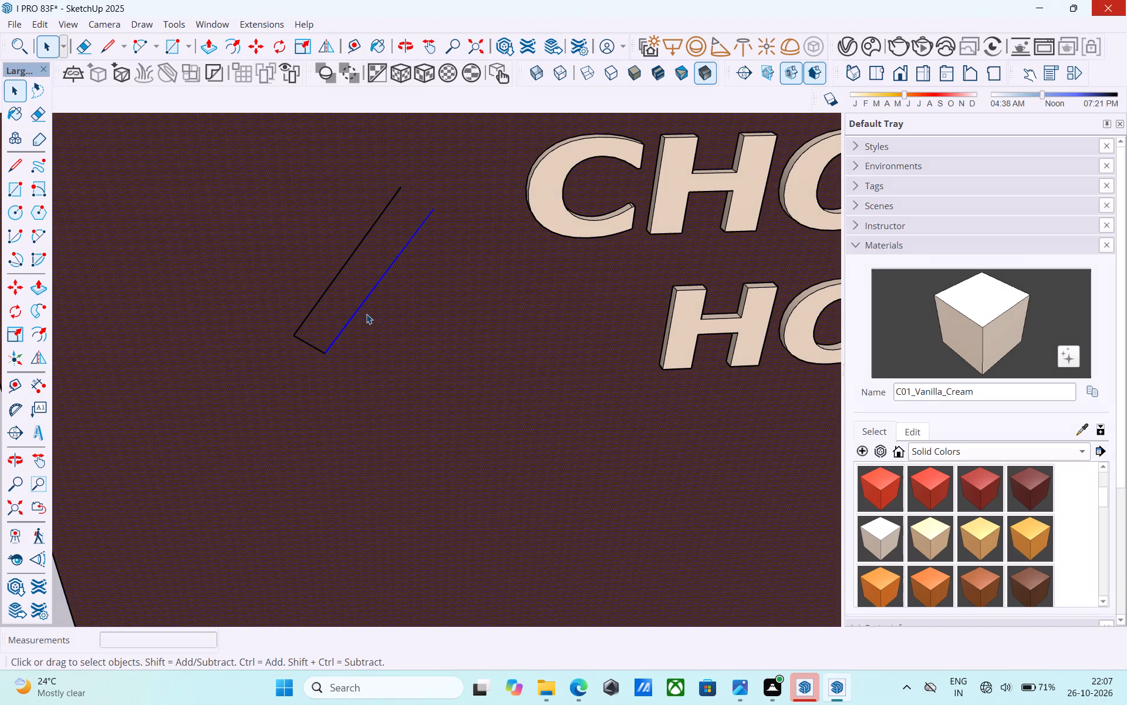
{"action": "left_click", "coordinate": [366, 314]}
{"action": "left_click", "coordinate": [331, 291]}
{"action": "left_click", "coordinate": [346, 321]}
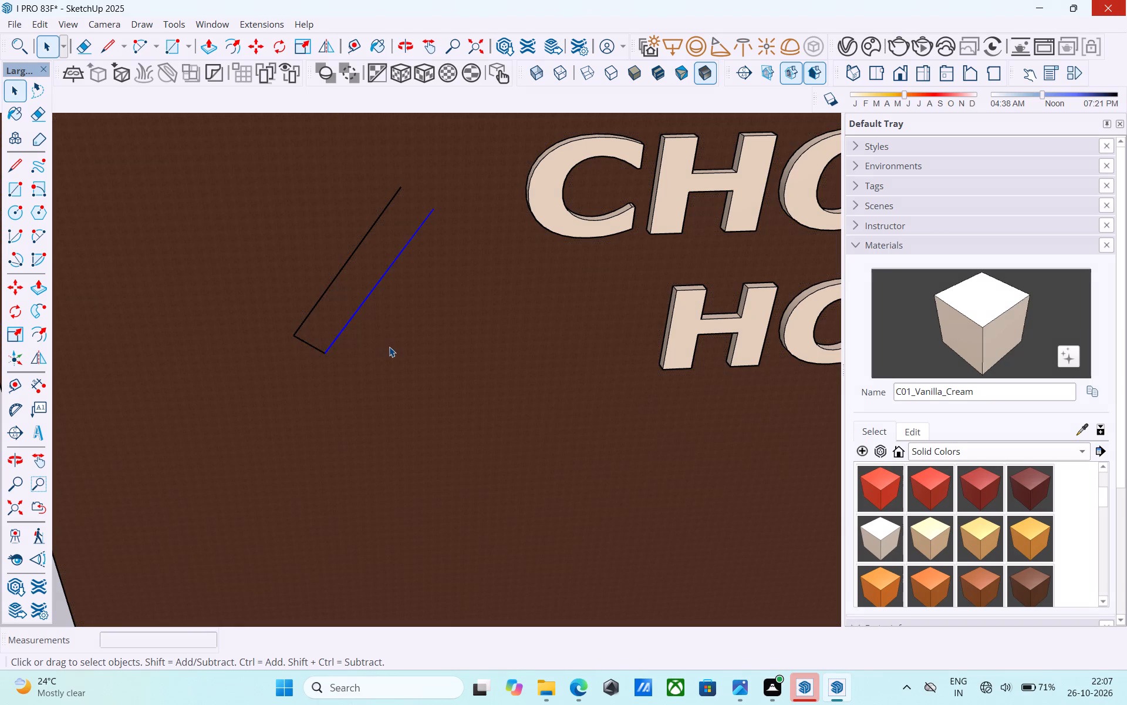
{"action": "left_click", "coordinate": [321, 303], "text": "shift"}
{"action": "left_click", "coordinate": [325, 333], "text": "shift"}
{"action": "left_click", "coordinate": [311, 316], "text": "shift"}
{"action": "left_click", "coordinate": [313, 347], "text": "shift"}
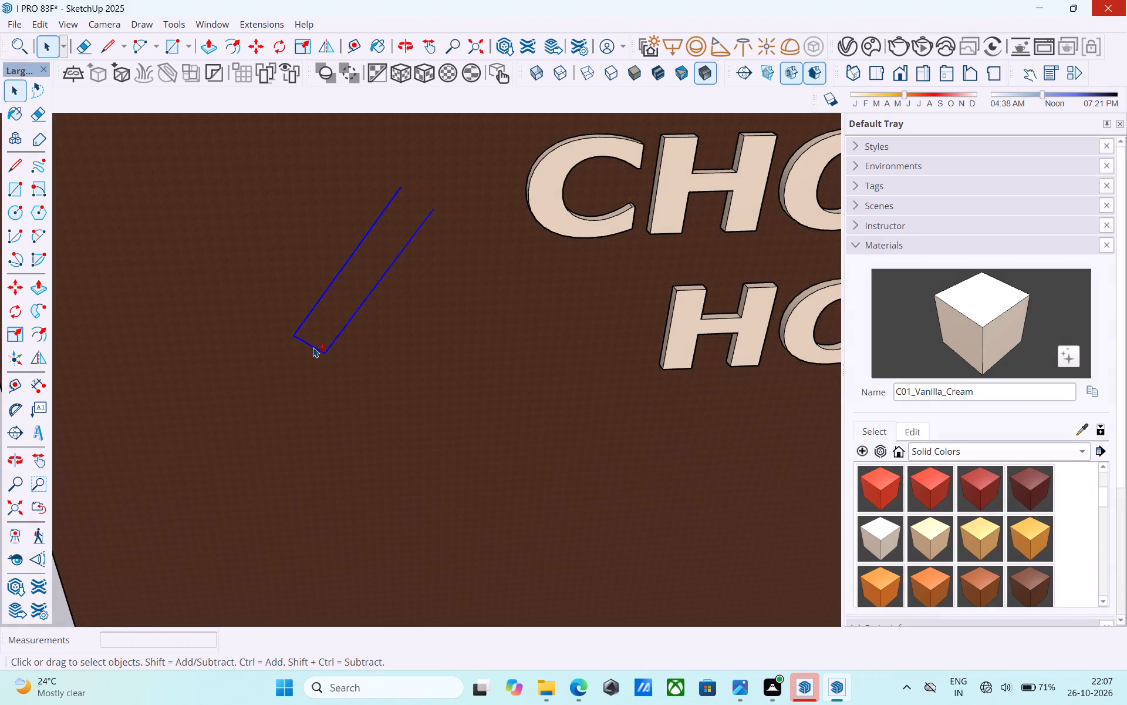
{"action": "left_click", "coordinate": [336, 49]}
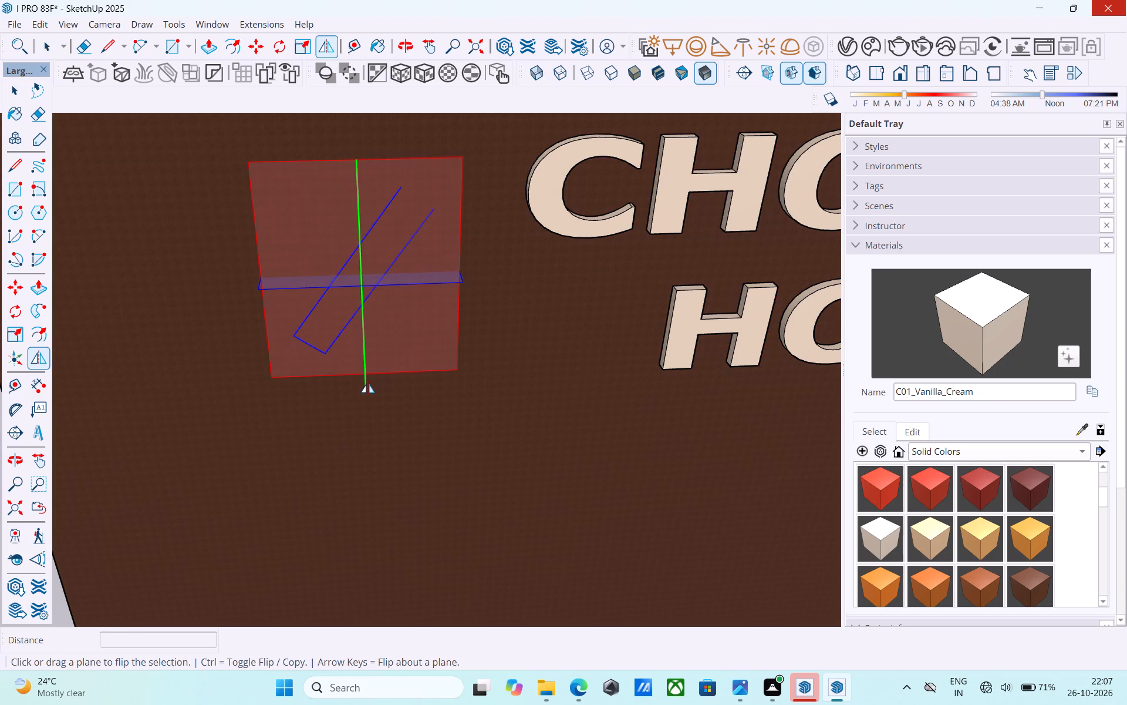
{"action": "left_click_drag", "start_coordinate": [367, 384], "coordinate": [305, 373]}
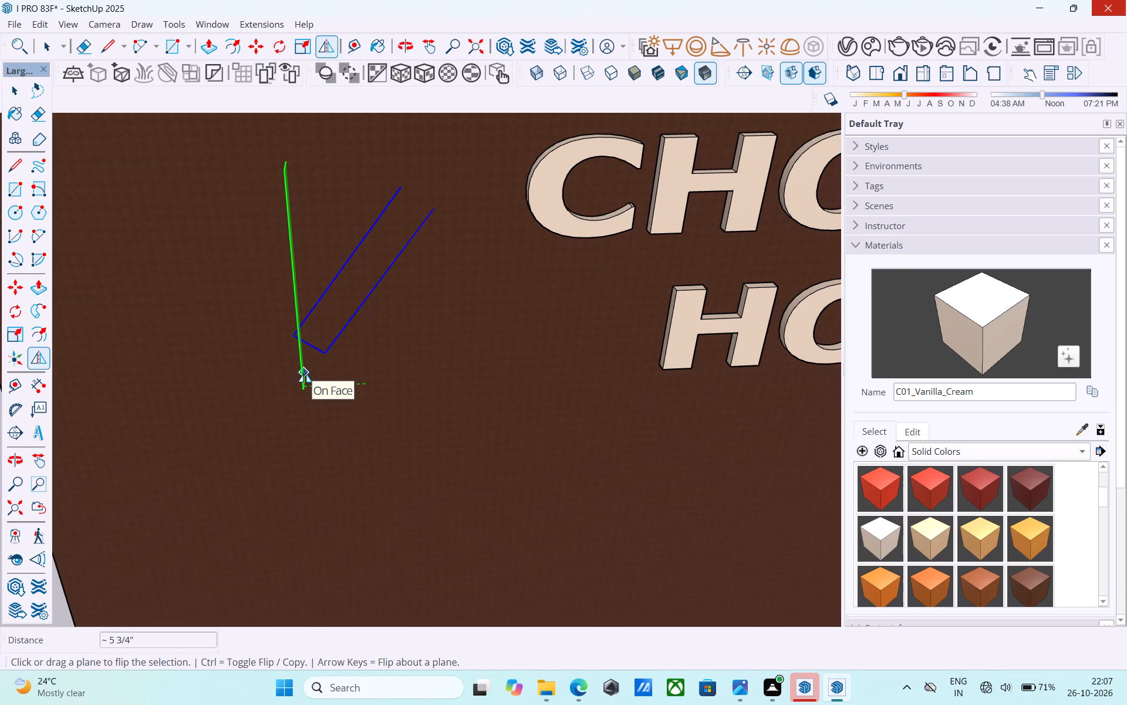
{"action": "left_click_drag", "start_coordinate": [305, 373], "coordinate": [327, 371]}
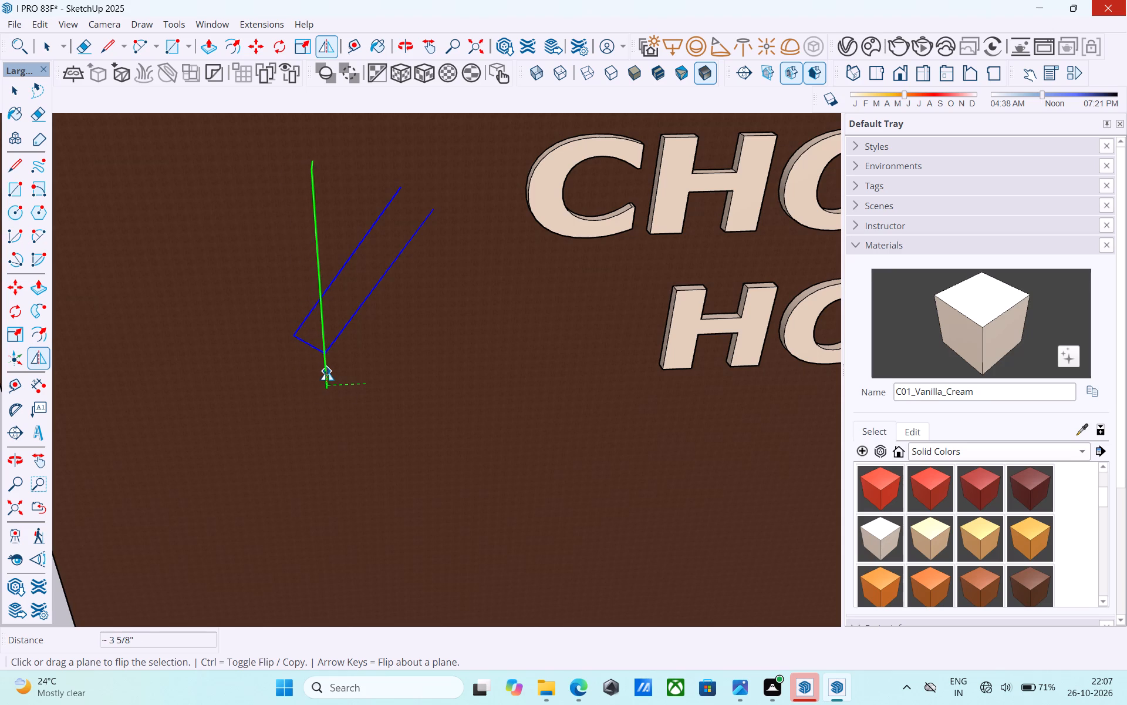
{"action": "left_click_drag", "start_coordinate": [327, 371], "coordinate": [328, 371]}
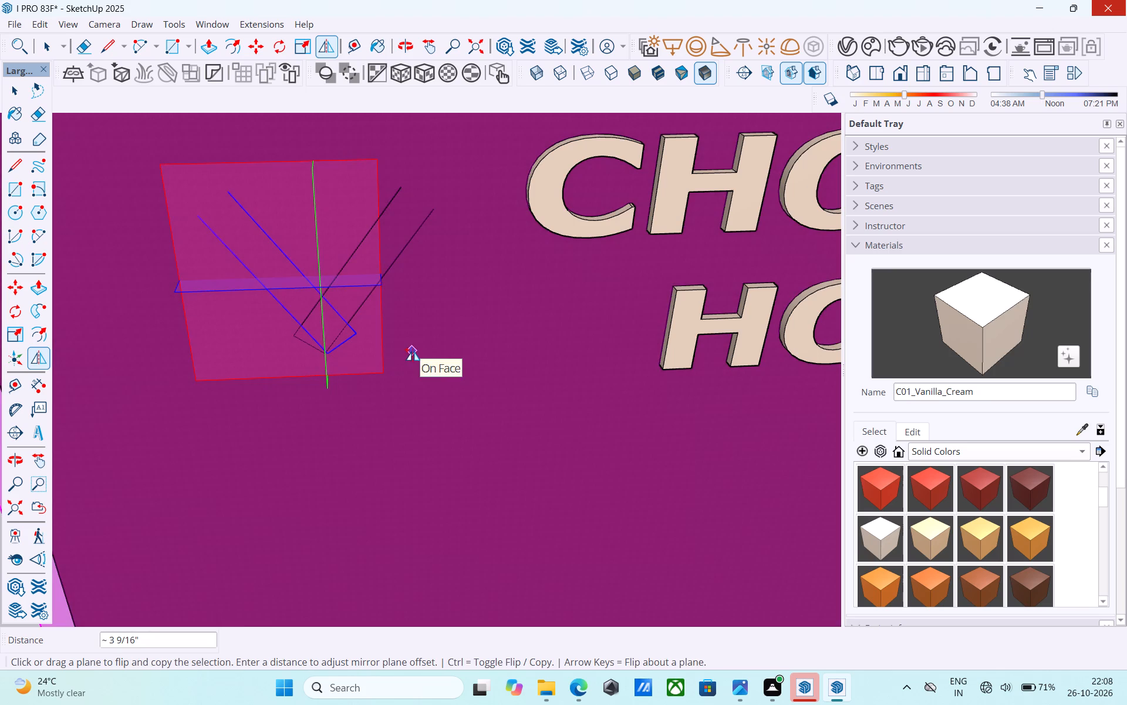
{"action": "key", "text": "space"}
{"action": "scroll", "coordinate": [413, 351], "scroll_direction": "down", "scroll_amount": 12}
{"action": "left_click", "coordinate": [242, 361]}
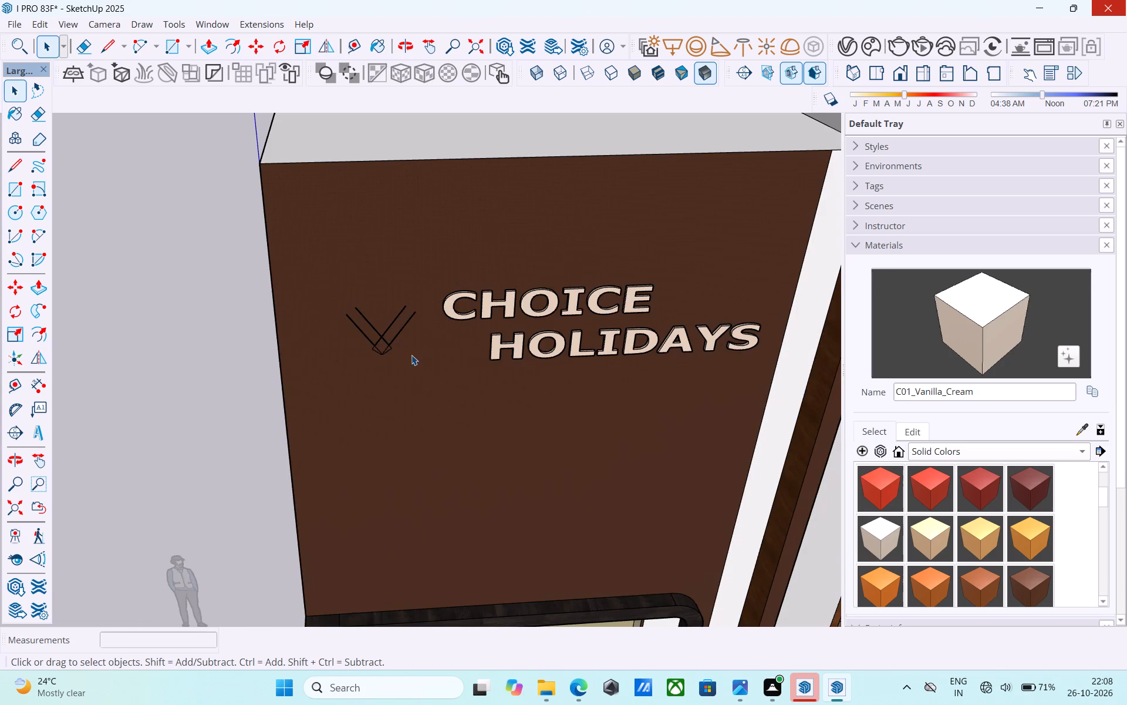
Erase the short closing lines and the overhanging bar ends outside the V's lower tip.
{"action": "scroll", "coordinate": [411, 355], "scroll_direction": "up", "scroll_amount": 18}
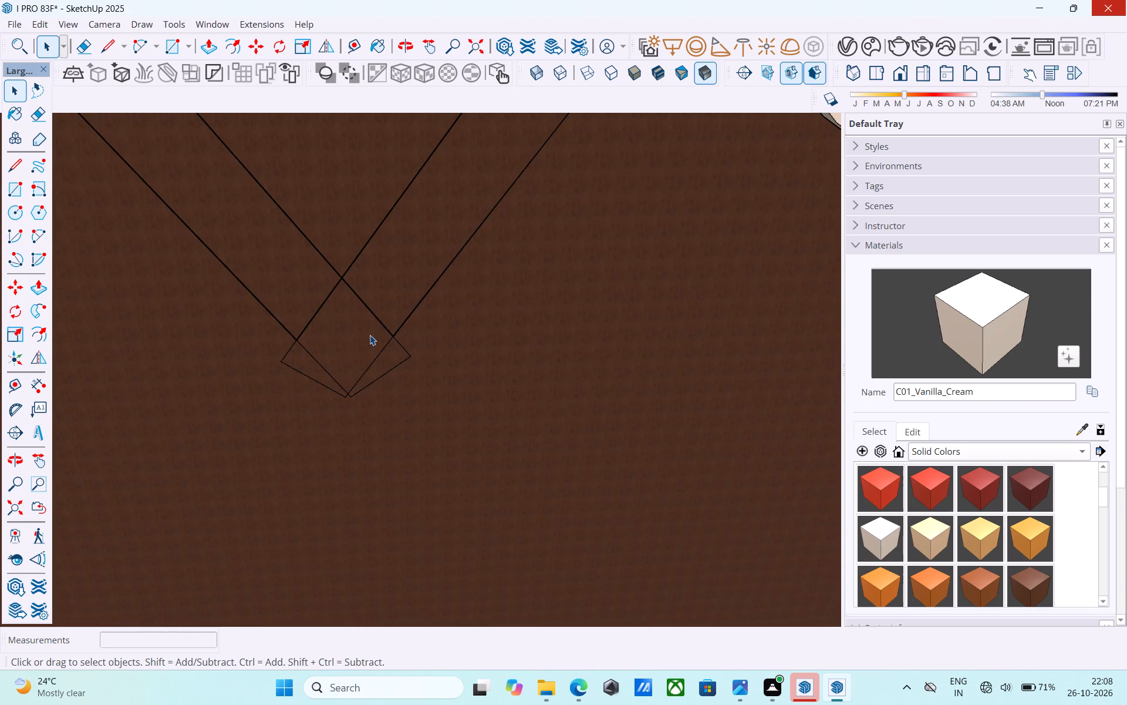
{"action": "scroll", "coordinate": [296, 347], "scroll_direction": "up", "scroll_amount": 3}
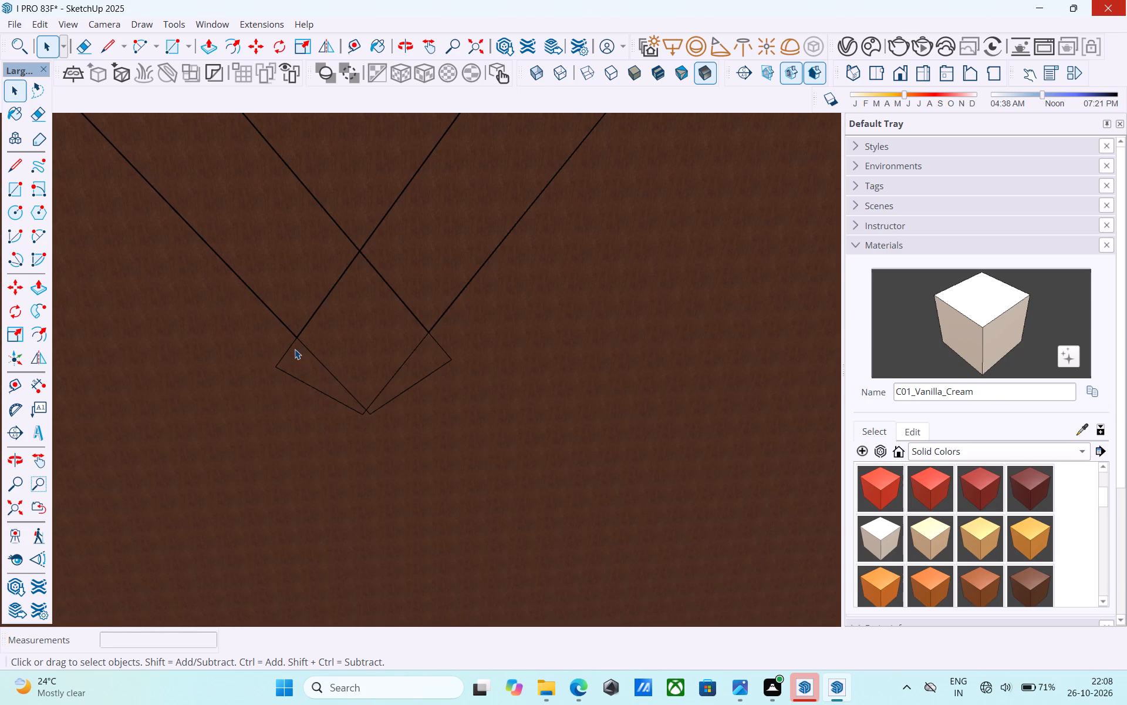
{"action": "scroll", "coordinate": [296, 354], "scroll_direction": "up", "scroll_amount": 3}
{"action": "left_click_drag", "start_coordinate": [294, 354], "coordinate": [276, 350]}
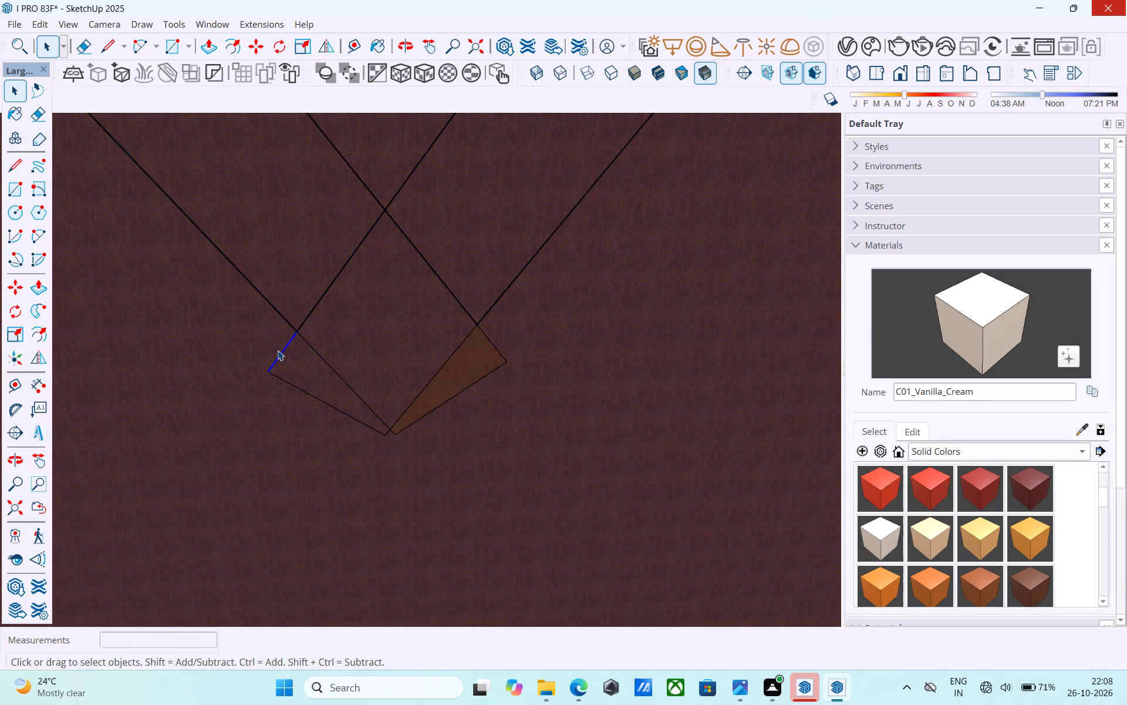
{"action": "key", "text": "e"}
{"action": "left_click_drag", "start_coordinate": [289, 360], "coordinate": [277, 354]}
{"action": "left_click_drag", "start_coordinate": [287, 371], "coordinate": [276, 407]}
{"action": "left_click_drag", "start_coordinate": [443, 412], "coordinate": [440, 402]}
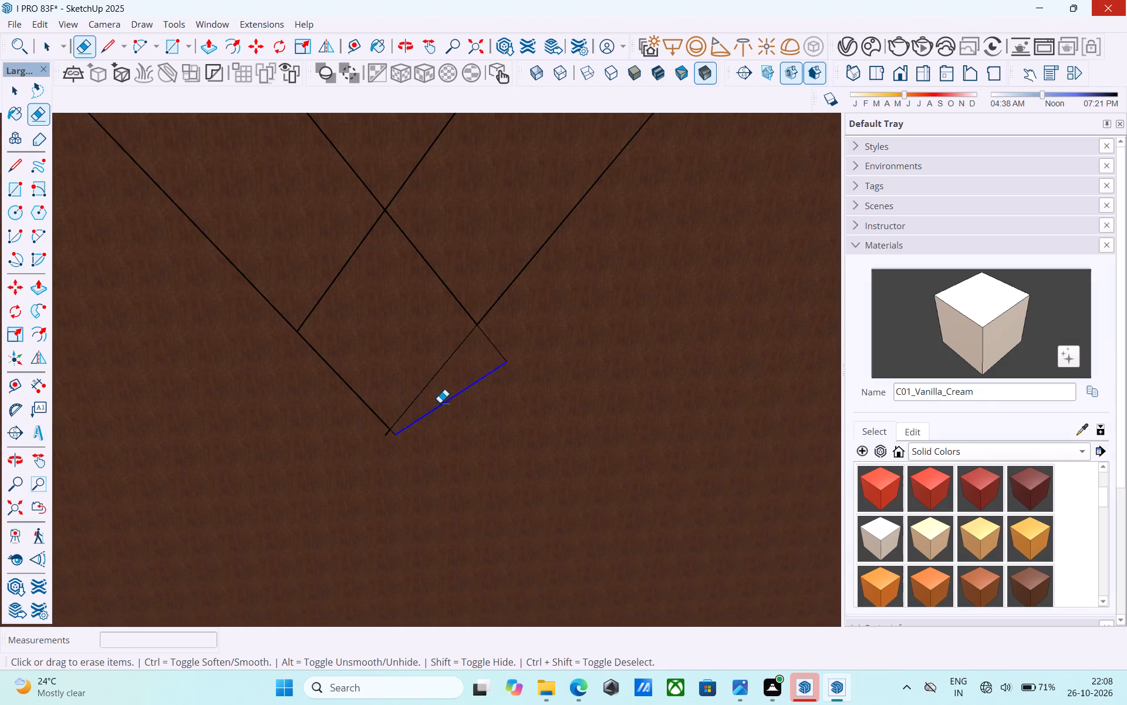
{"action": "left_click_drag", "start_coordinate": [440, 402], "coordinate": [439, 402]}
{"action": "left_click_drag", "start_coordinate": [473, 380], "coordinate": [523, 332]}
{"action": "left_click_drag", "start_coordinate": [404, 434], "coordinate": [359, 460]}
Trim the two tiny stubs that extend past the V's bottom point so it ends in a clean corner.
{"action": "scroll", "coordinate": [377, 447], "scroll_direction": "up", "scroll_amount": 2}
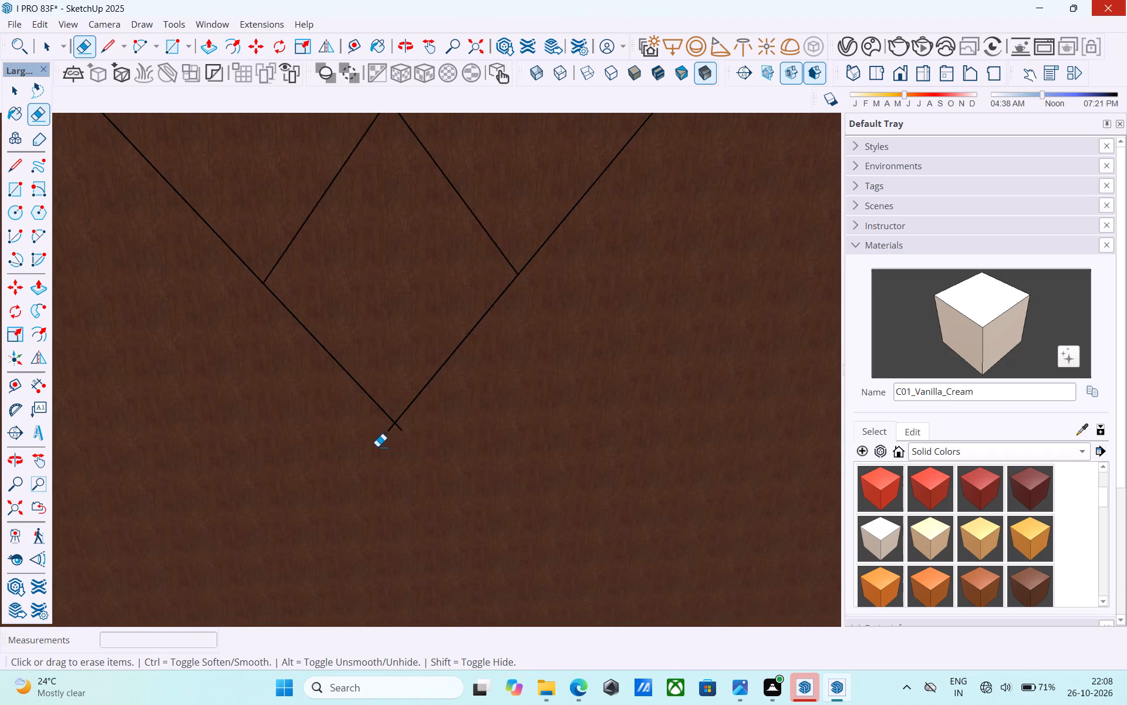
{"action": "scroll", "coordinate": [377, 446], "scroll_direction": "up", "scroll_amount": 3}
{"action": "left_click_drag", "start_coordinate": [400, 428], "coordinate": [409, 426]}
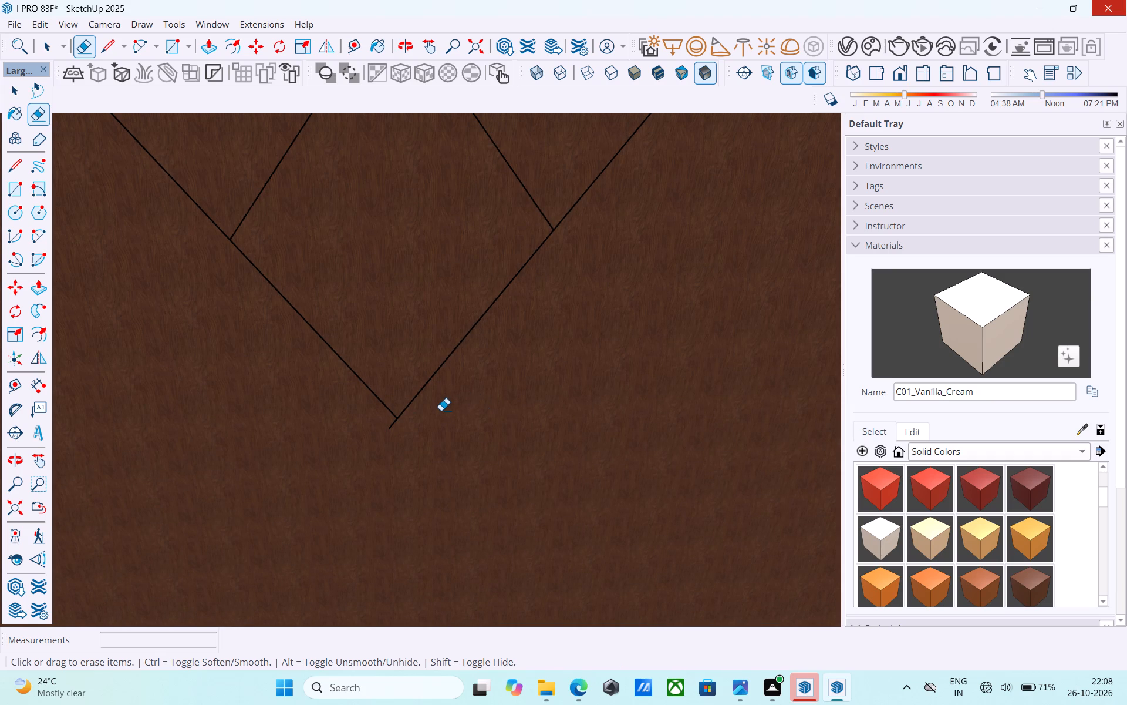
{"action": "scroll", "coordinate": [441, 411], "scroll_direction": "up", "scroll_amount": 4}
{"action": "left_click_drag", "start_coordinate": [379, 435], "coordinate": [362, 432]}
{"action": "scroll", "coordinate": [355, 471], "scroll_direction": "down", "scroll_amount": 5}
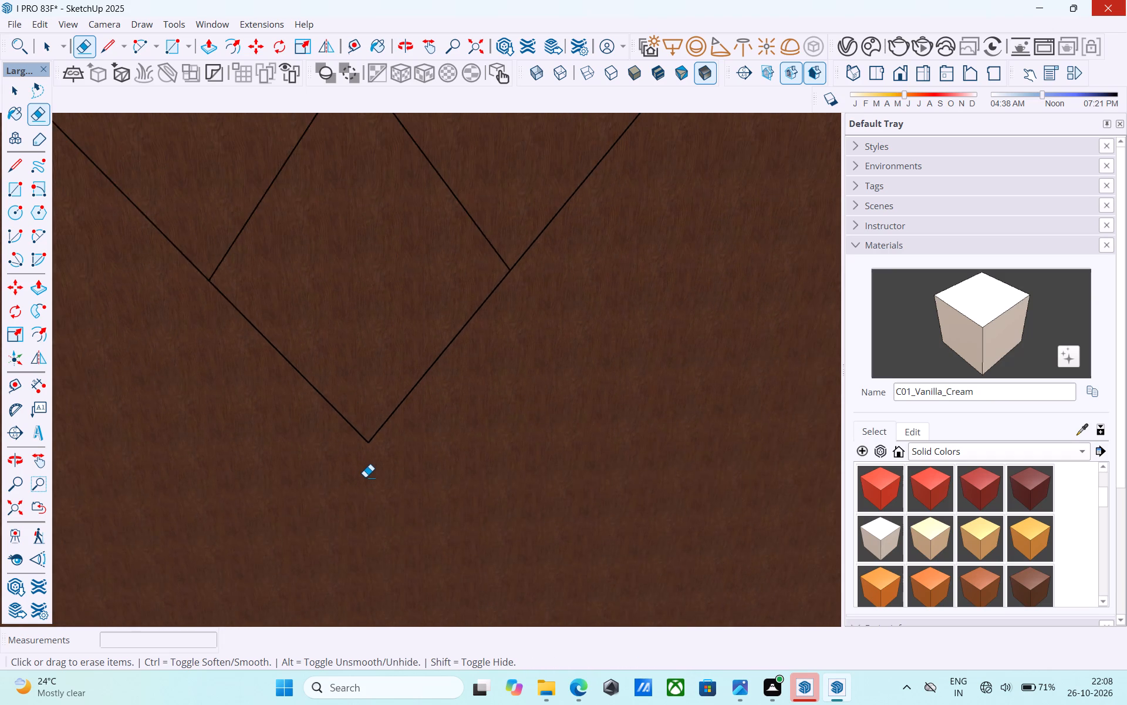
{"action": "scroll", "coordinate": [365, 477], "scroll_direction": "down", "scroll_amount": 6}
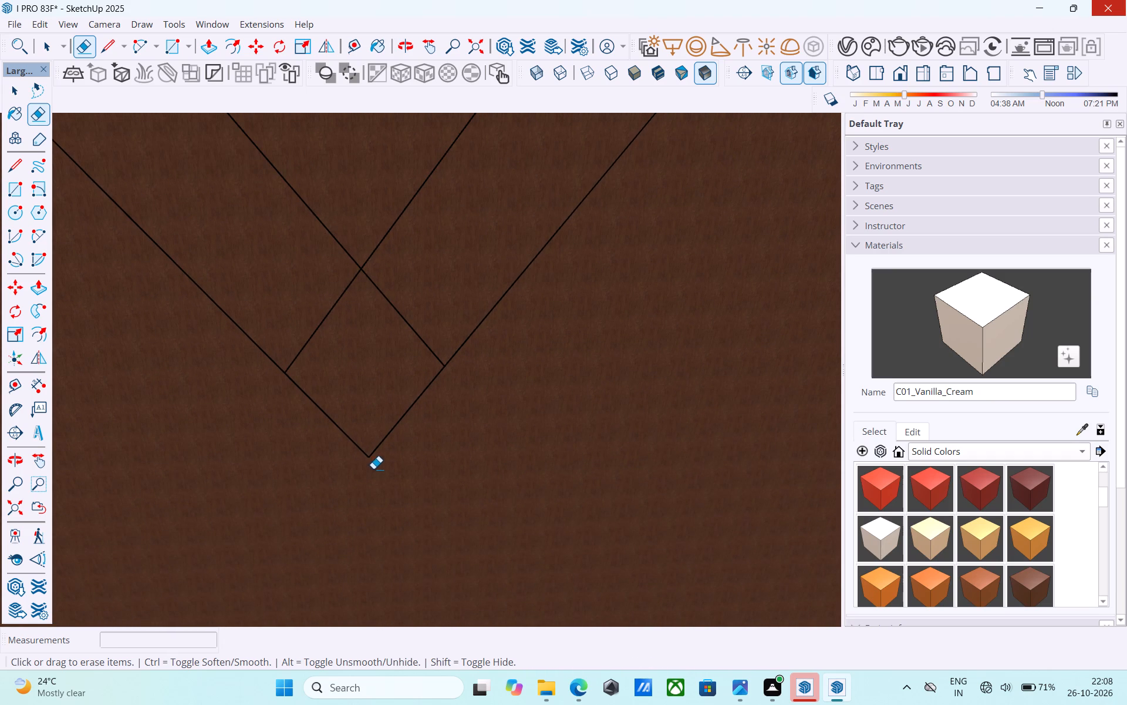
Copy the V tip's lower edge on the side farther from the lettering about 5/16" inward along the adjoining edge.
{"action": "scroll", "coordinate": [296, 383], "scroll_direction": "up", "scroll_amount": 5}
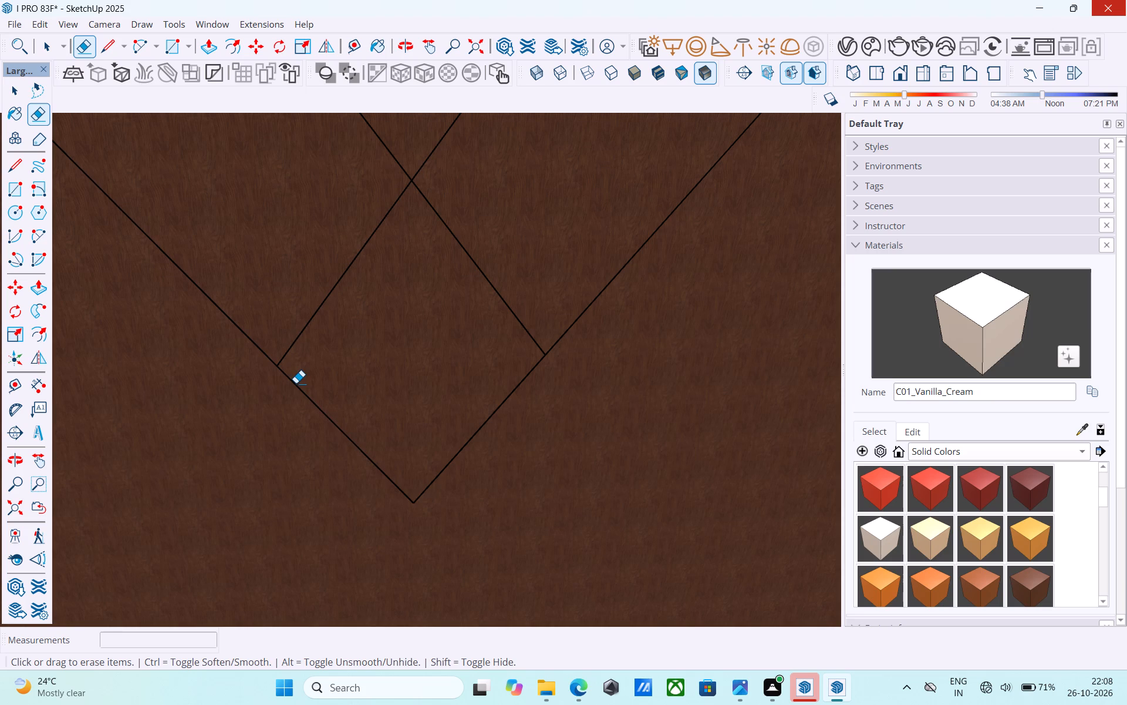
{"action": "key", "text": "space"}
{"action": "left_click", "coordinate": [295, 388]}
{"action": "key", "text": "m"}
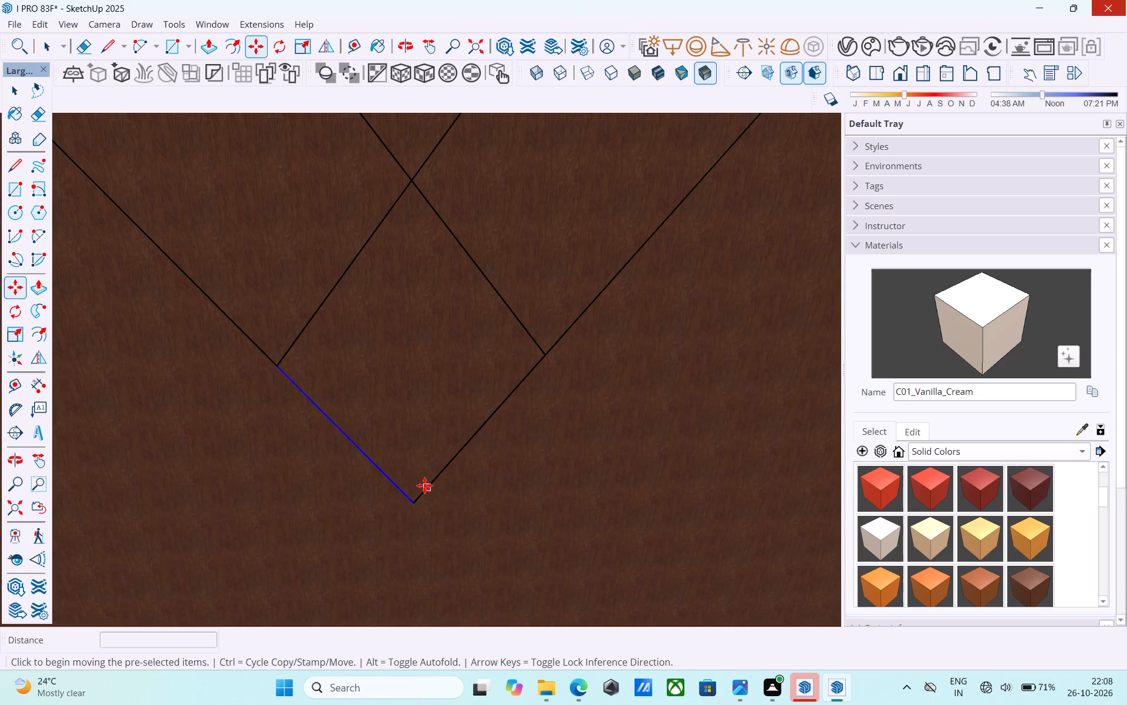
{"action": "left_click", "coordinate": [419, 503]}
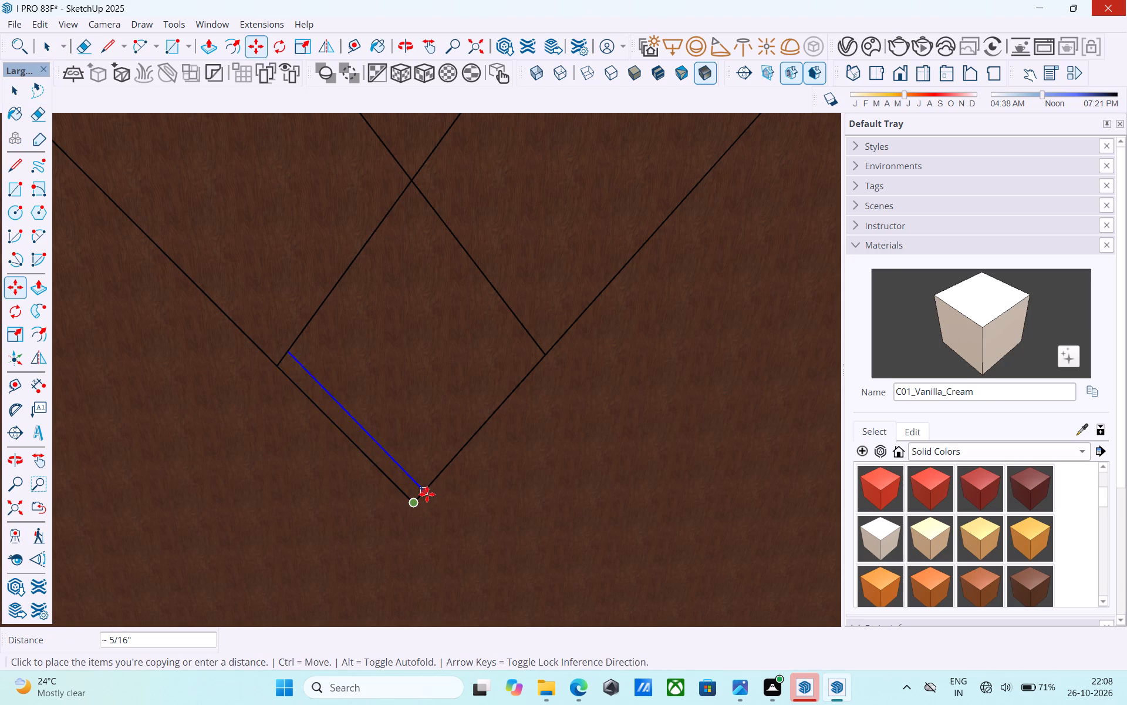
{"action": "left_click", "coordinate": [427, 494]}
{"action": "scroll", "coordinate": [379, 534], "scroll_direction": "down", "scroll_amount": 6}
{"action": "key", "text": "space"}
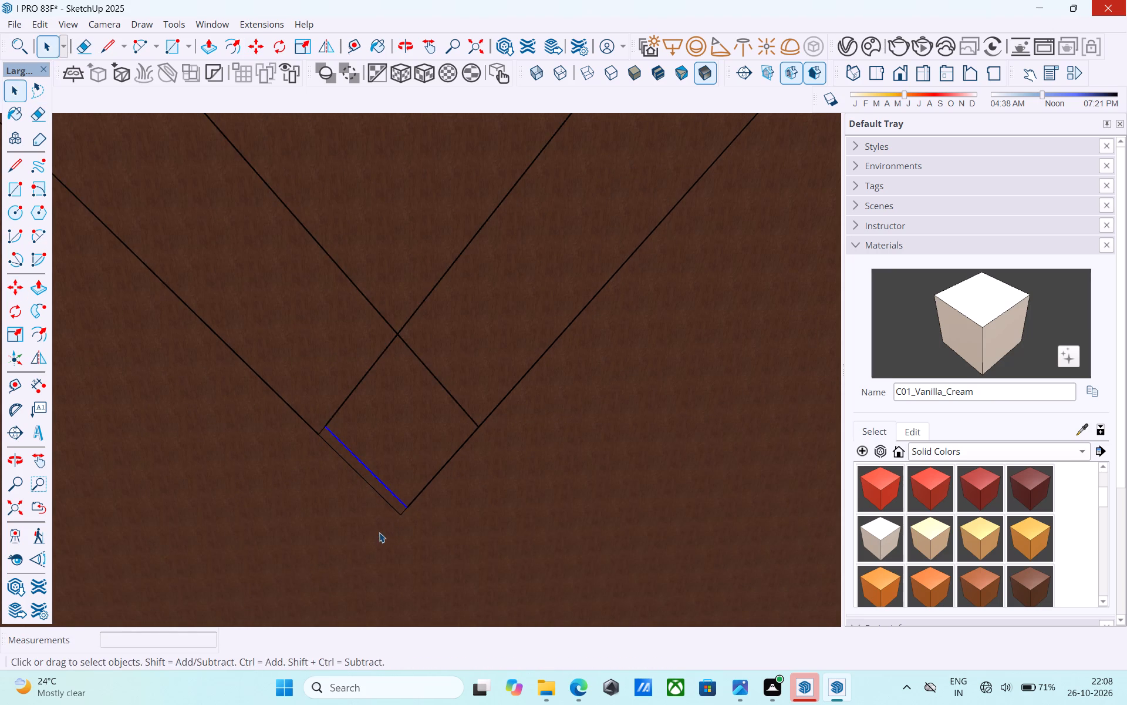
Draw a line about 1 3/8" long from just below the bars' inner crossing, running beside the crossing bar's edge.
{"action": "middle_click_drag", "start_coordinate": [379, 532], "coordinate": [372, 540]}
{"action": "scroll", "coordinate": [410, 361], "scroll_direction": "up", "scroll_amount": 3}
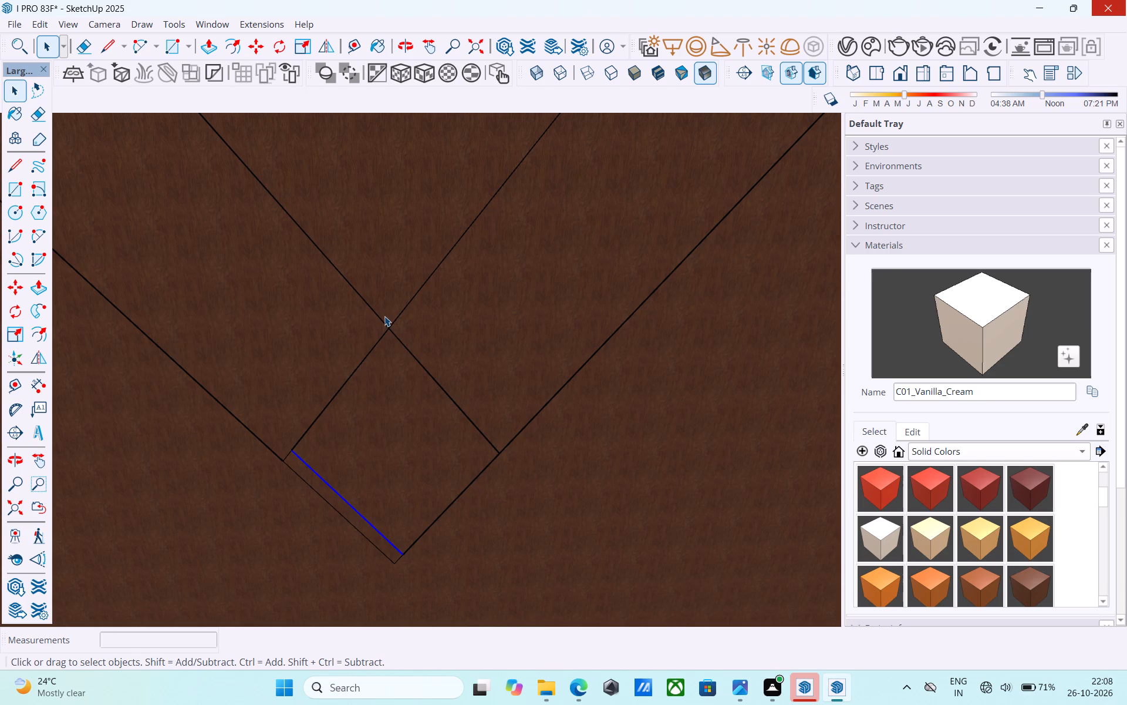
{"action": "scroll", "coordinate": [292, 449], "scroll_direction": "up", "scroll_amount": 1}
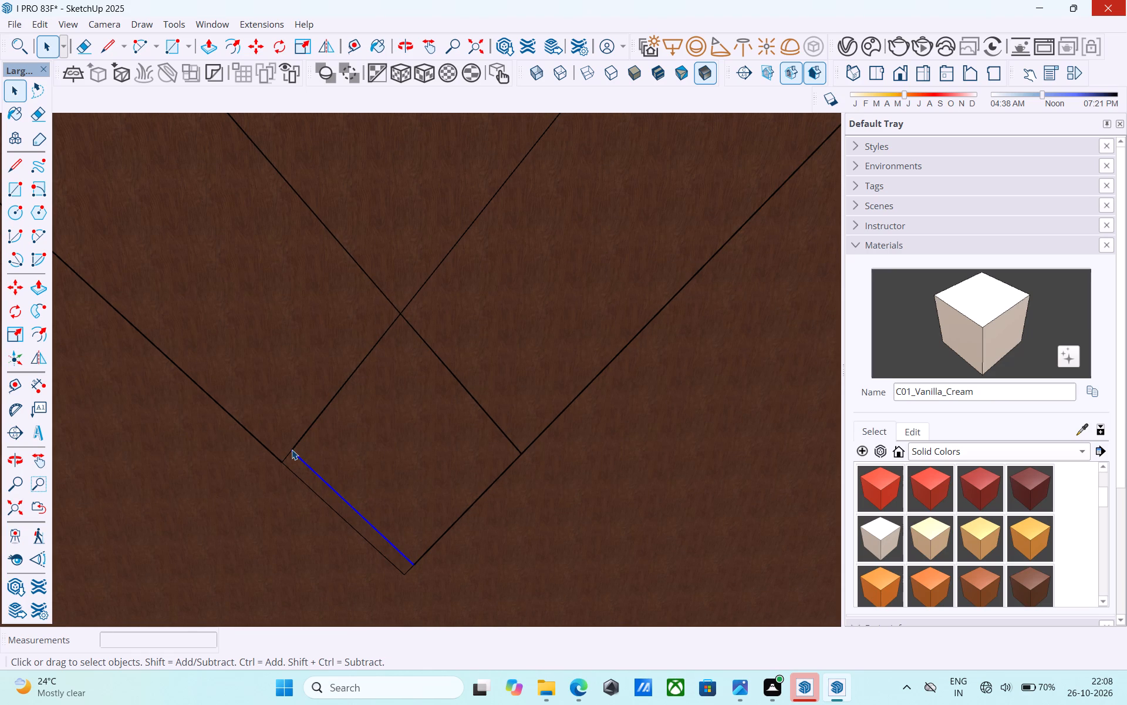
{"action": "scroll", "coordinate": [292, 449], "scroll_direction": "up", "scroll_amount": 1}
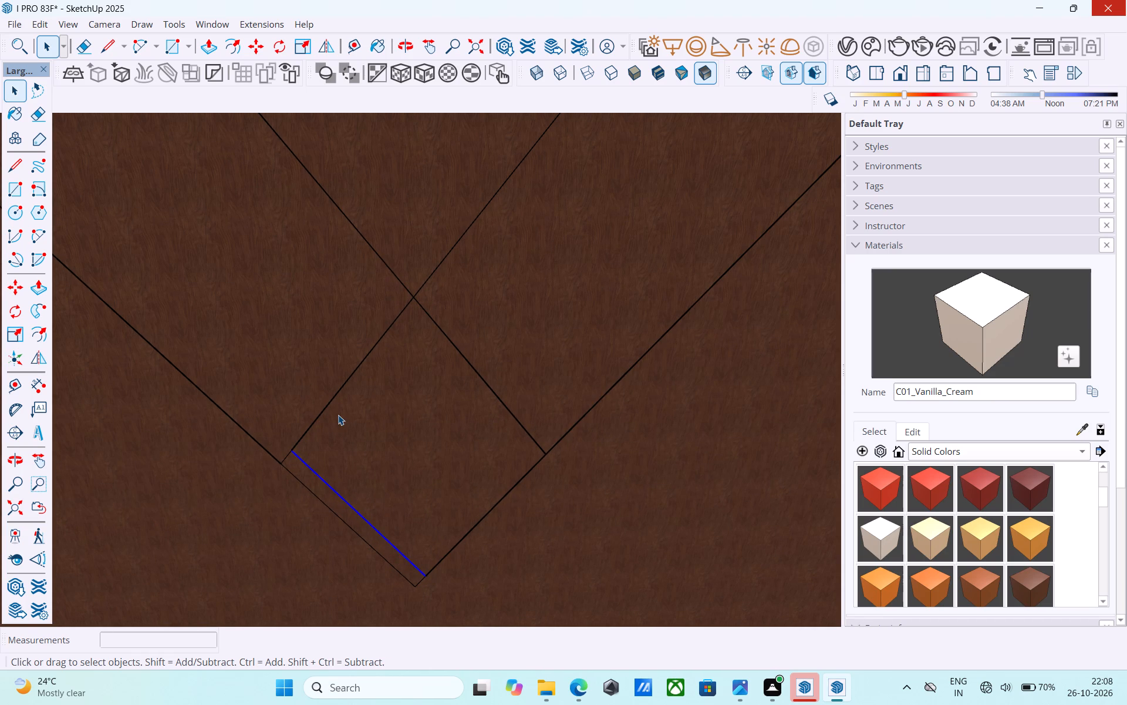
{"action": "scroll", "coordinate": [340, 414], "scroll_direction": "up", "scroll_amount": 2}
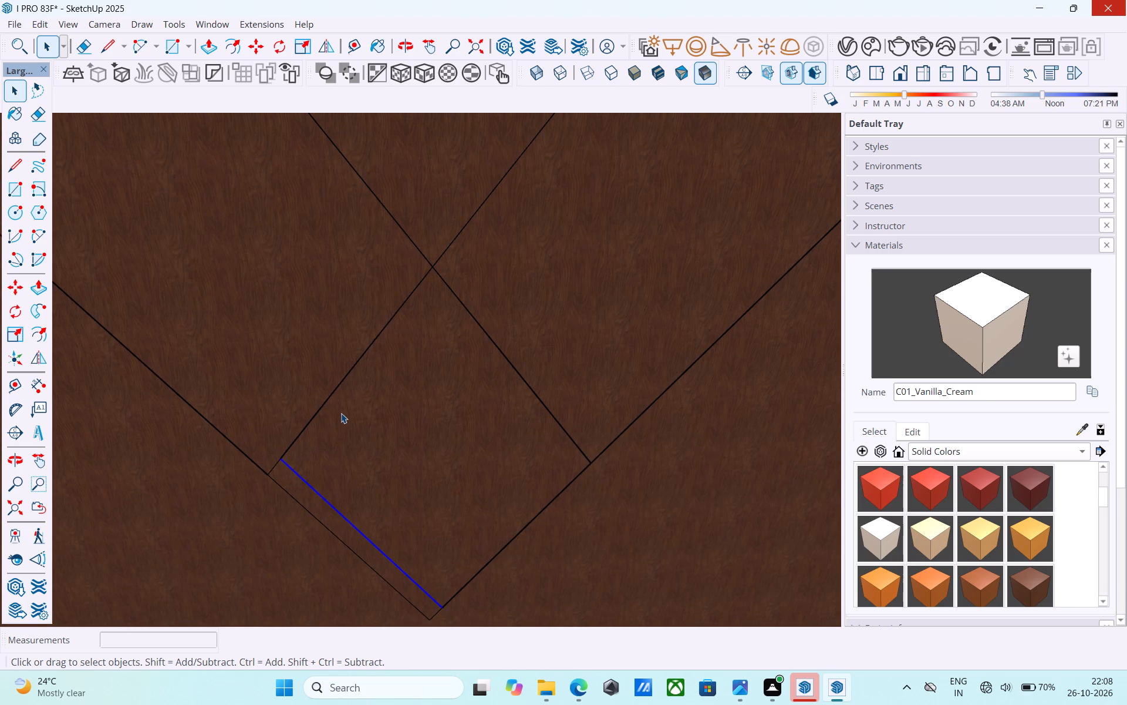
{"action": "key", "text": "l"}
{"action": "left_click", "coordinate": [443, 281]}
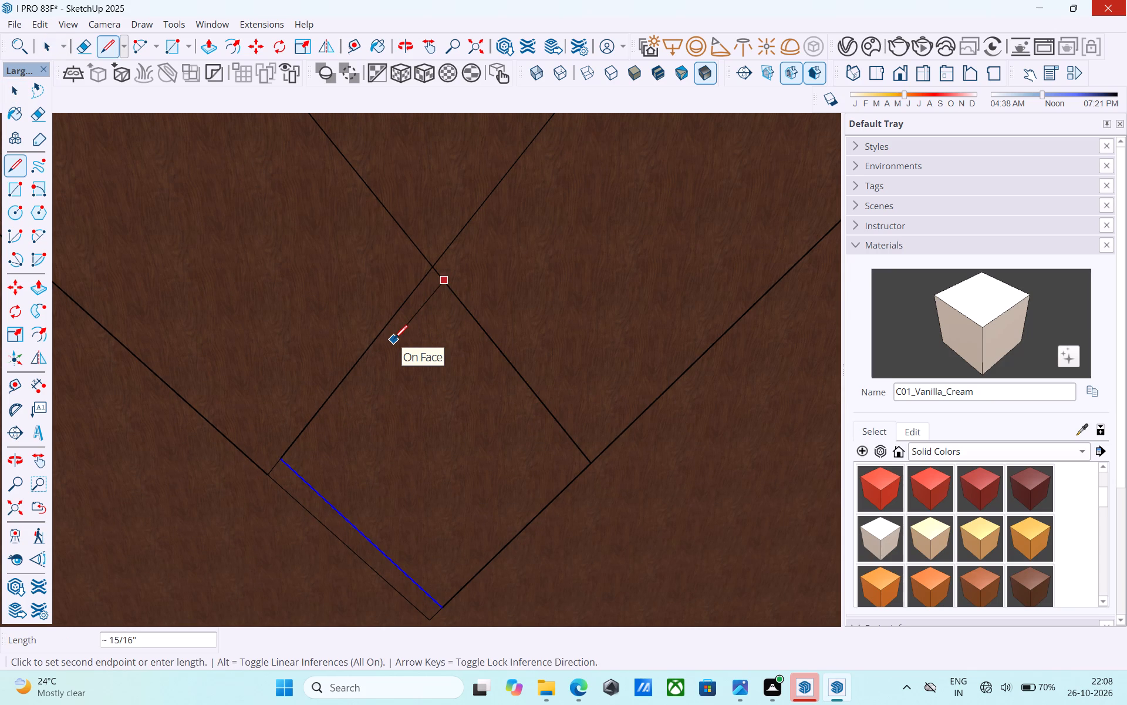
{"action": "left_click", "coordinate": [373, 366]}
{"action": "scroll", "coordinate": [371, 366], "scroll_direction": "up", "scroll_amount": 2}
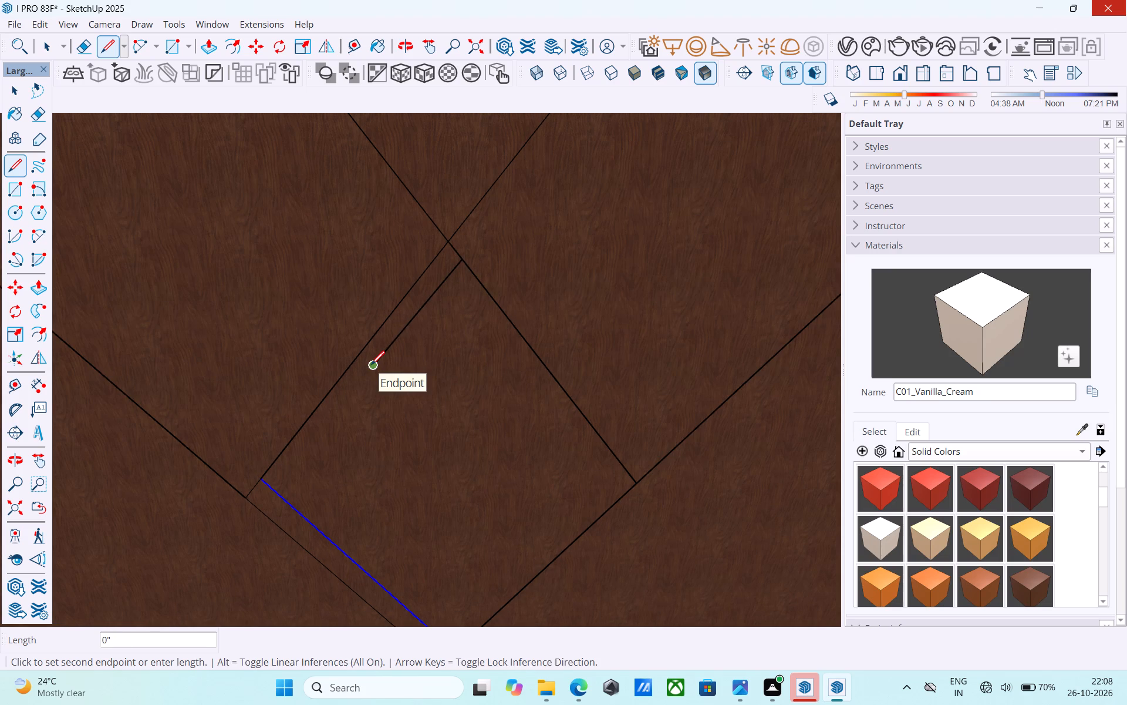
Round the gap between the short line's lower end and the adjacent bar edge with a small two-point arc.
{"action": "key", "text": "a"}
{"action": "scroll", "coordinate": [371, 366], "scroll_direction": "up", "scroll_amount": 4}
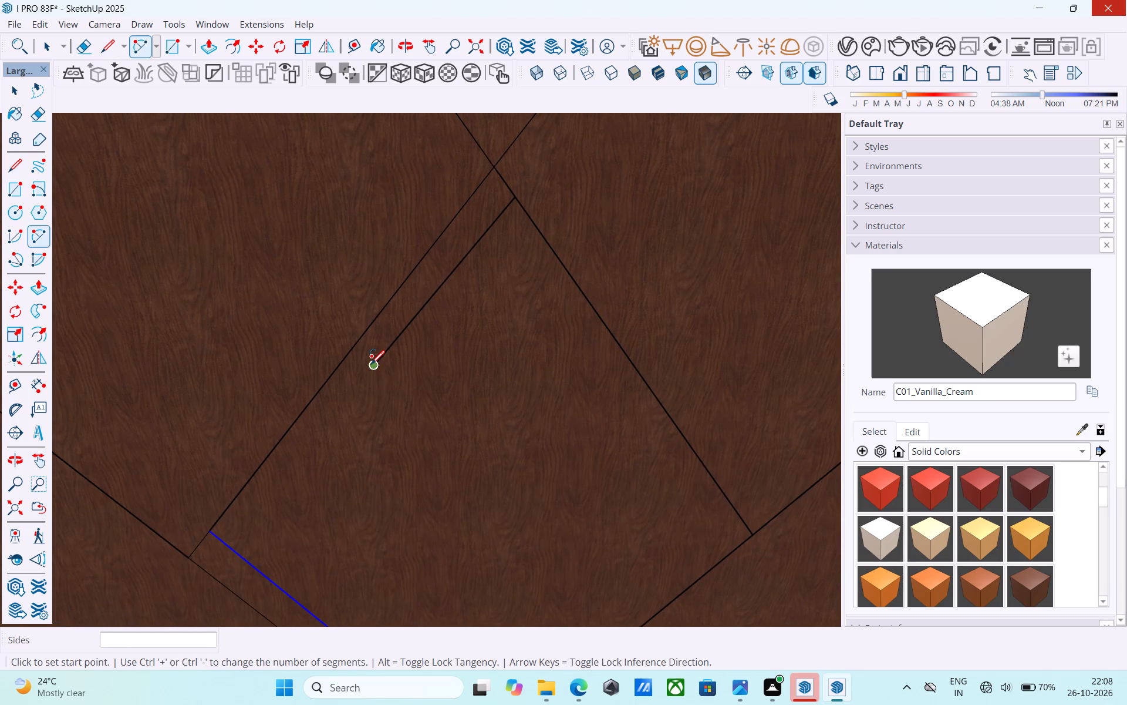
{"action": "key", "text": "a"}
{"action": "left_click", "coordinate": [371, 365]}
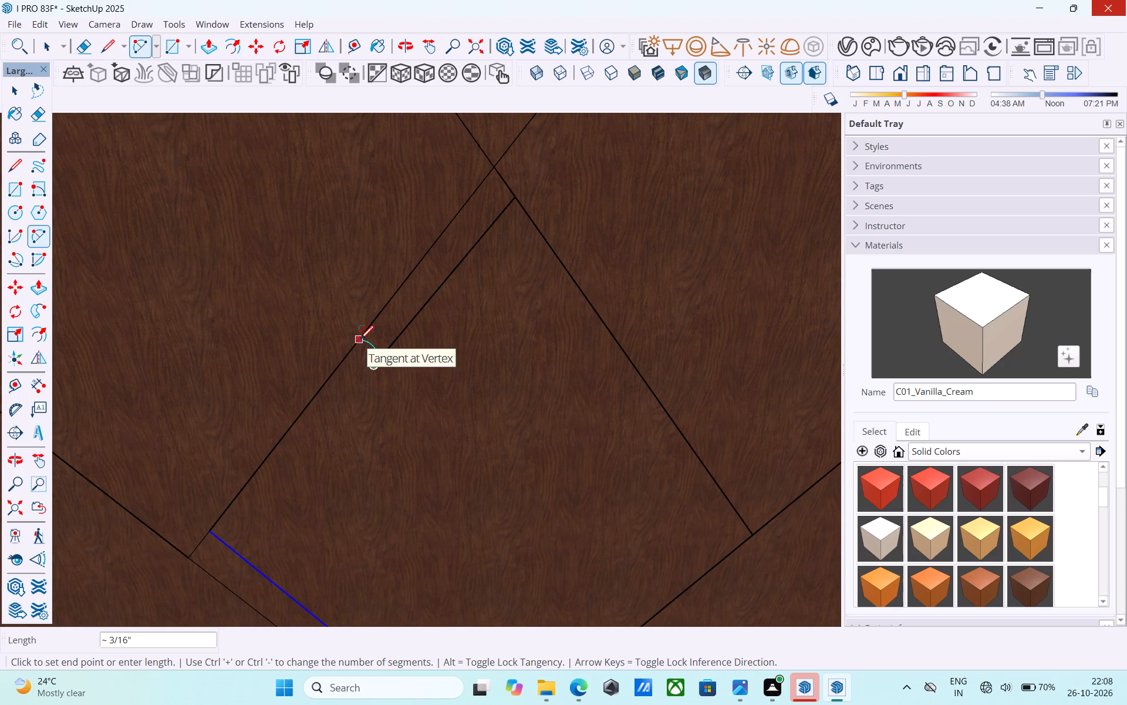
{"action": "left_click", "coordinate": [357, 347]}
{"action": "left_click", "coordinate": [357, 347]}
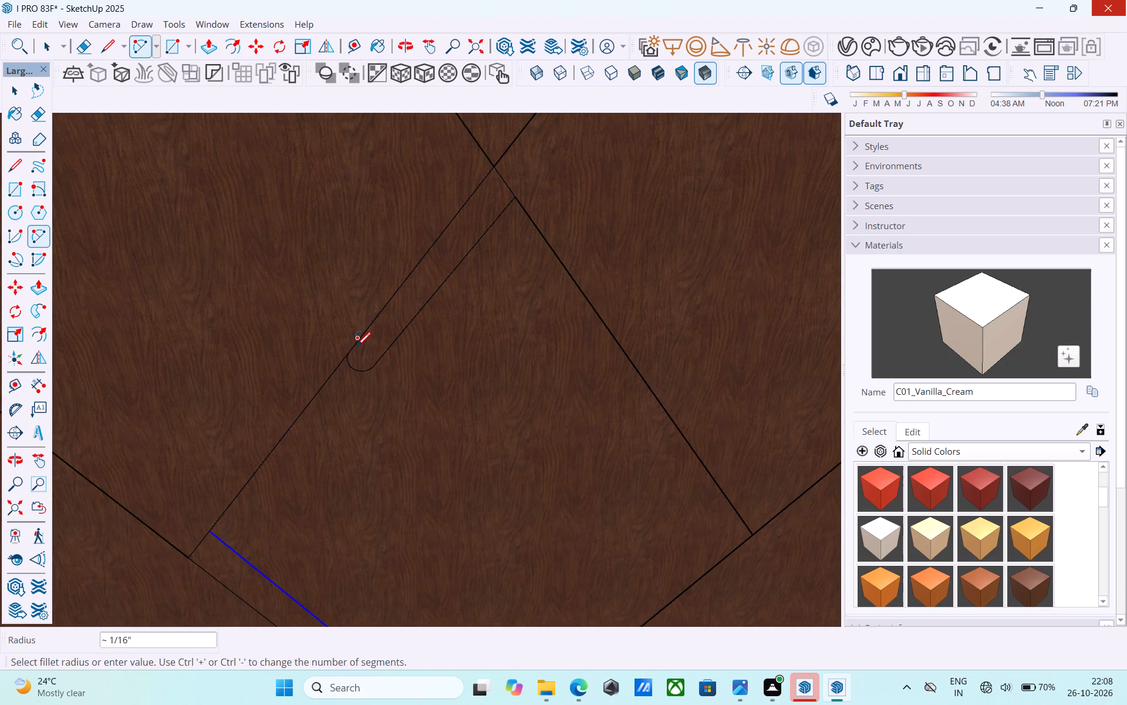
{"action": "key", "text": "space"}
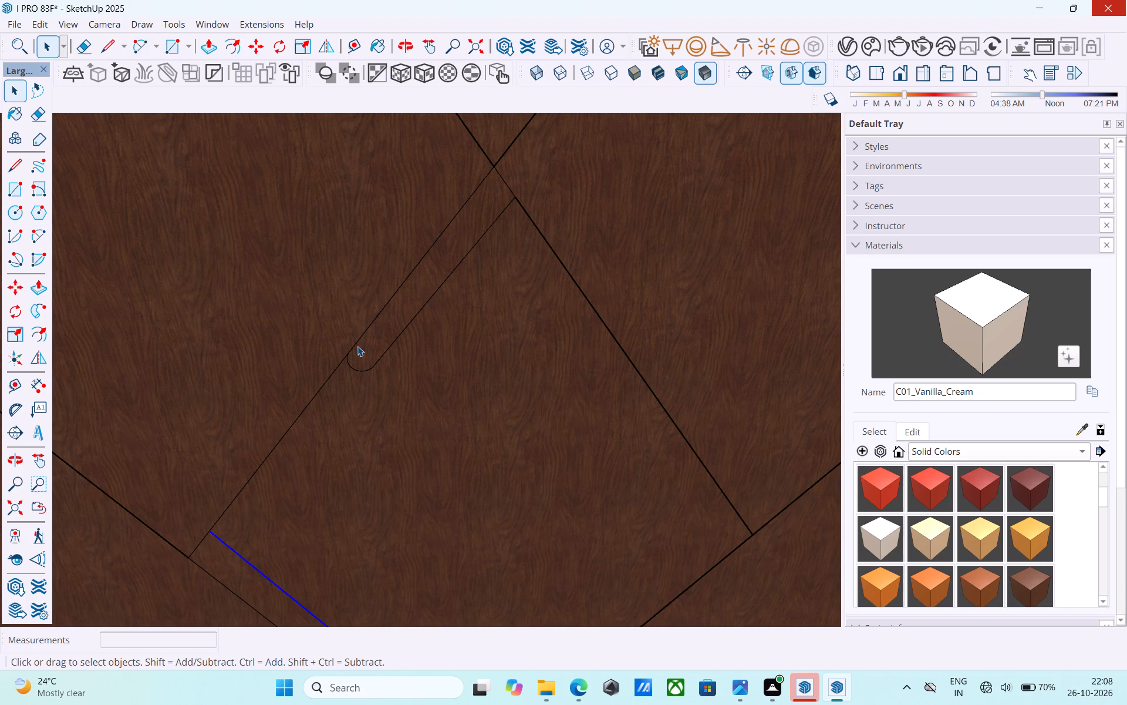
Erase the tiny edge segment between the bars' inner crossing and the start of the short line.
{"action": "scroll", "coordinate": [357, 346], "scroll_direction": "down", "scroll_amount": 5}
{"action": "key", "text": "e"}
{"action": "left_click_drag", "start_coordinate": [454, 249], "coordinate": [448, 250]}
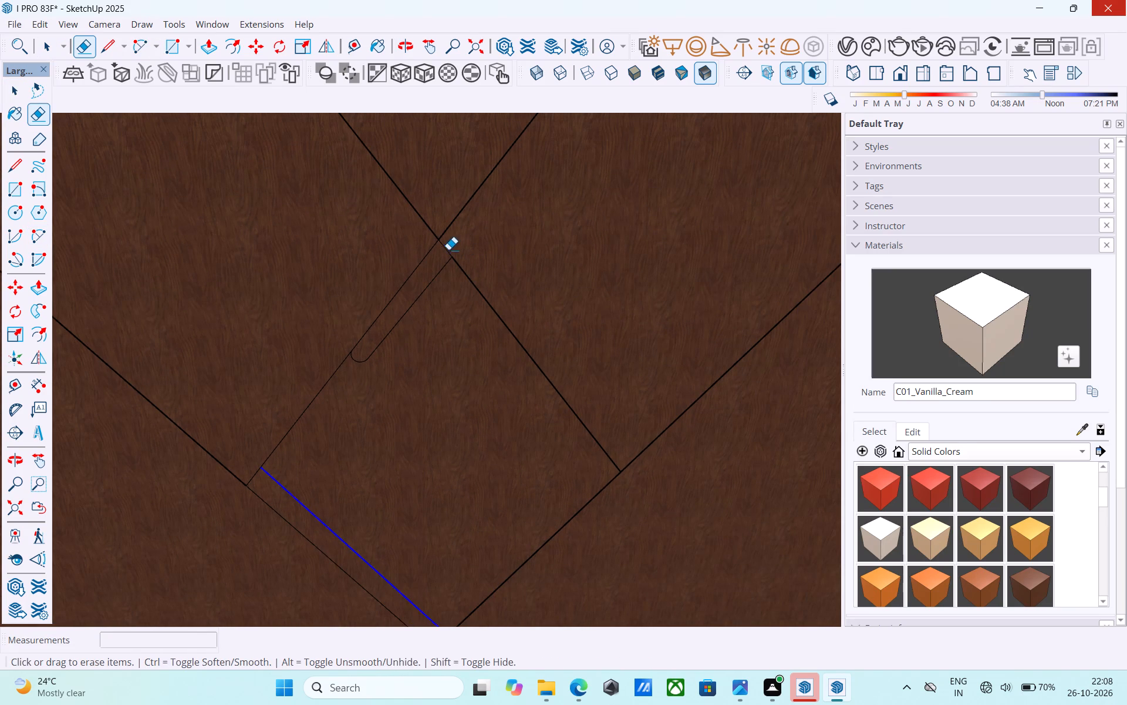
{"action": "left_click_drag", "start_coordinate": [448, 250], "coordinate": [446, 251]}
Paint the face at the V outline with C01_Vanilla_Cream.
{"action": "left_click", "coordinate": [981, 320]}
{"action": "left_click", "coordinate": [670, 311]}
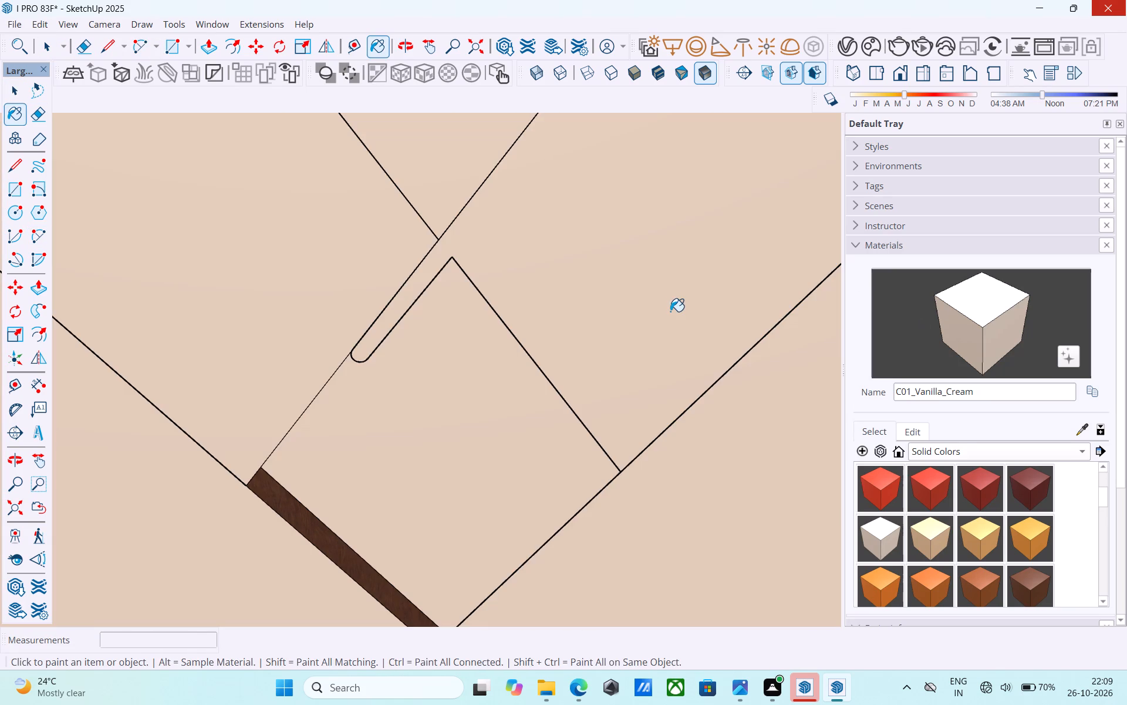
Examine the cream paint around the V logo and the CHOICE HOLIDAYS lettering on the facade.
{"action": "scroll", "coordinate": [662, 308], "scroll_direction": "down", "scroll_amount": 6}
{"action": "scroll", "coordinate": [613, 314], "scroll_direction": "down", "scroll_amount": 5}
{"action": "scroll", "coordinate": [448, 350], "scroll_direction": "up", "scroll_amount": 1}
{"action": "scroll", "coordinate": [447, 351], "scroll_direction": "down", "scroll_amount": 14}
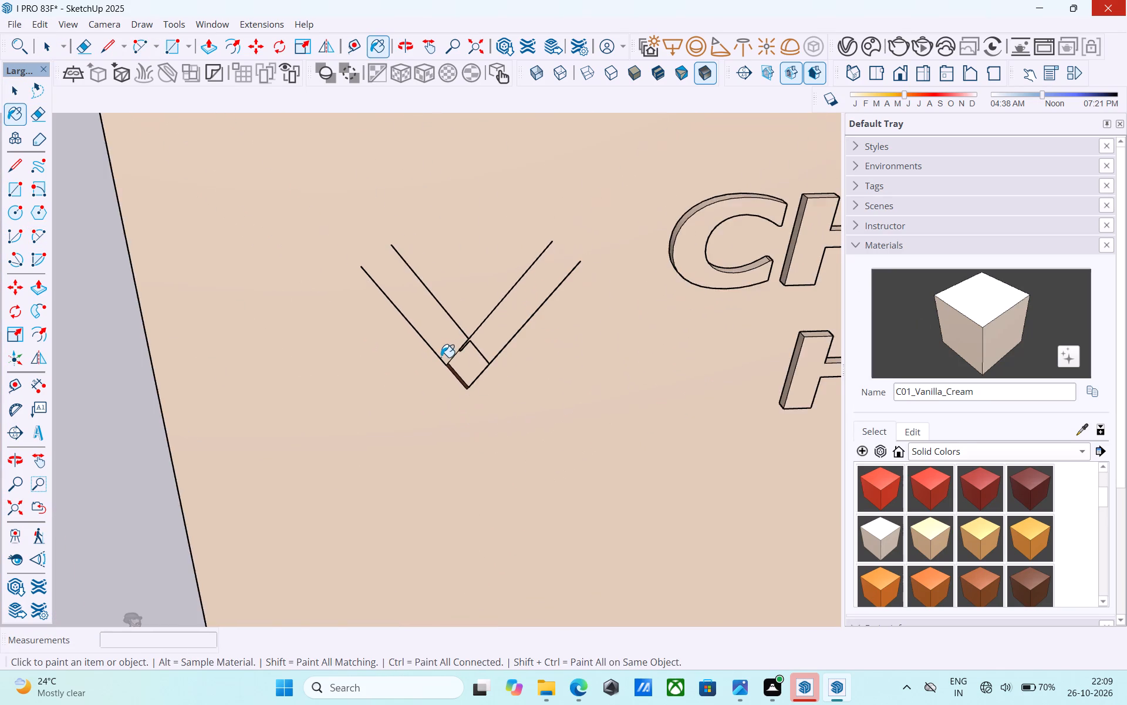
{"action": "scroll", "coordinate": [453, 350], "scroll_direction": "down", "scroll_amount": 18}
{"action": "middle_click_drag", "start_coordinate": [465, 402], "coordinate": [465, 321]}
{"action": "middle_click_drag", "start_coordinate": [463, 318], "coordinate": [443, 321]}
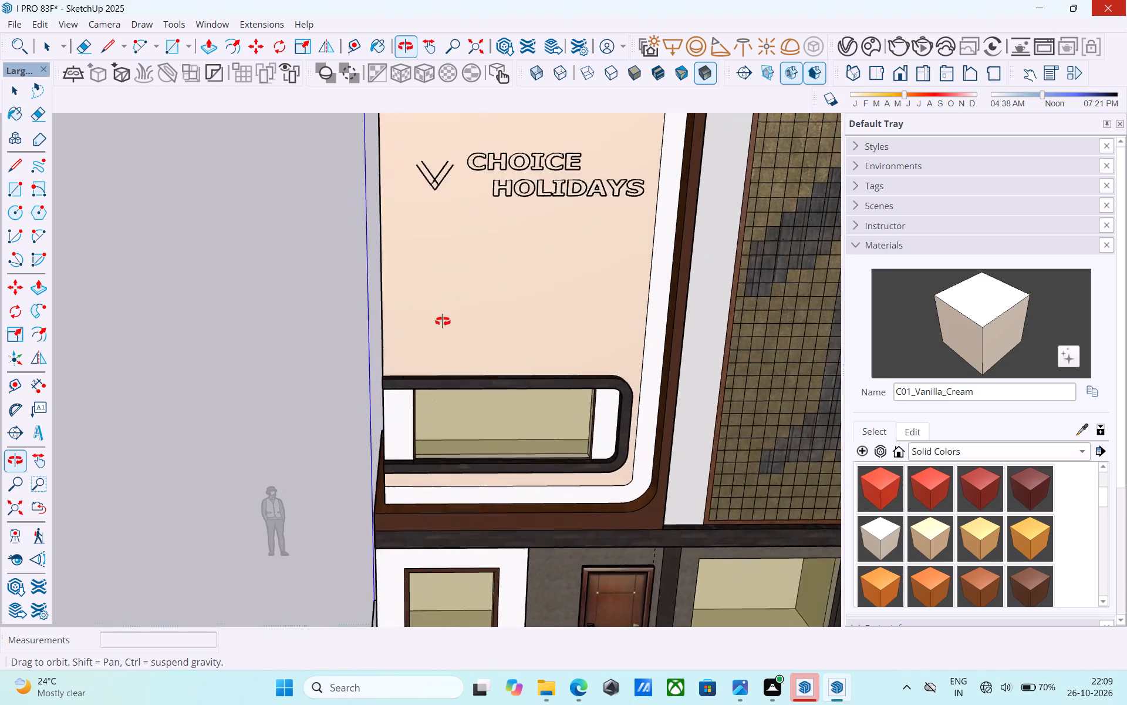
{"action": "middle_click_drag", "start_coordinate": [443, 321], "coordinate": [436, 330]}
{"action": "scroll", "coordinate": [393, 384], "scroll_direction": "down", "scroll_amount": 9}
{"action": "middle_click_drag", "start_coordinate": [382, 405], "coordinate": [396, 343]}
{"action": "scroll", "coordinate": [433, 280], "scroll_direction": "up", "scroll_amount": 12}
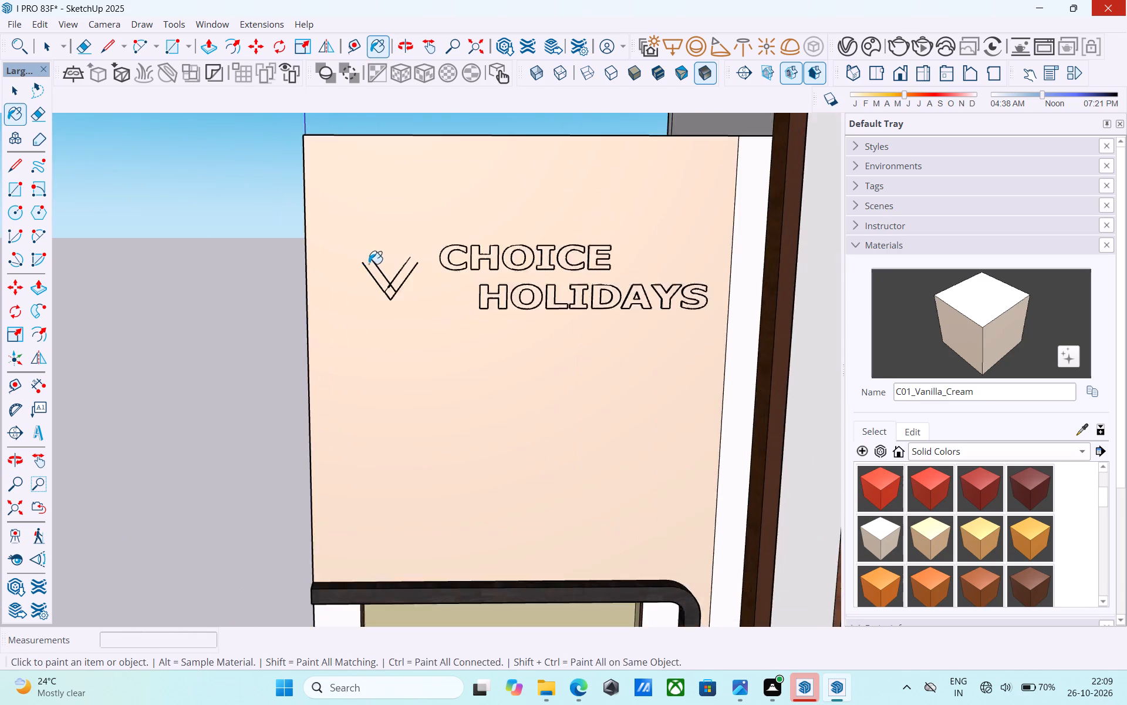
{"action": "scroll", "coordinate": [369, 264], "scroll_direction": "up", "scroll_amount": 13}
Save the model.
{"action": "key", "text": "ctrl+s"}
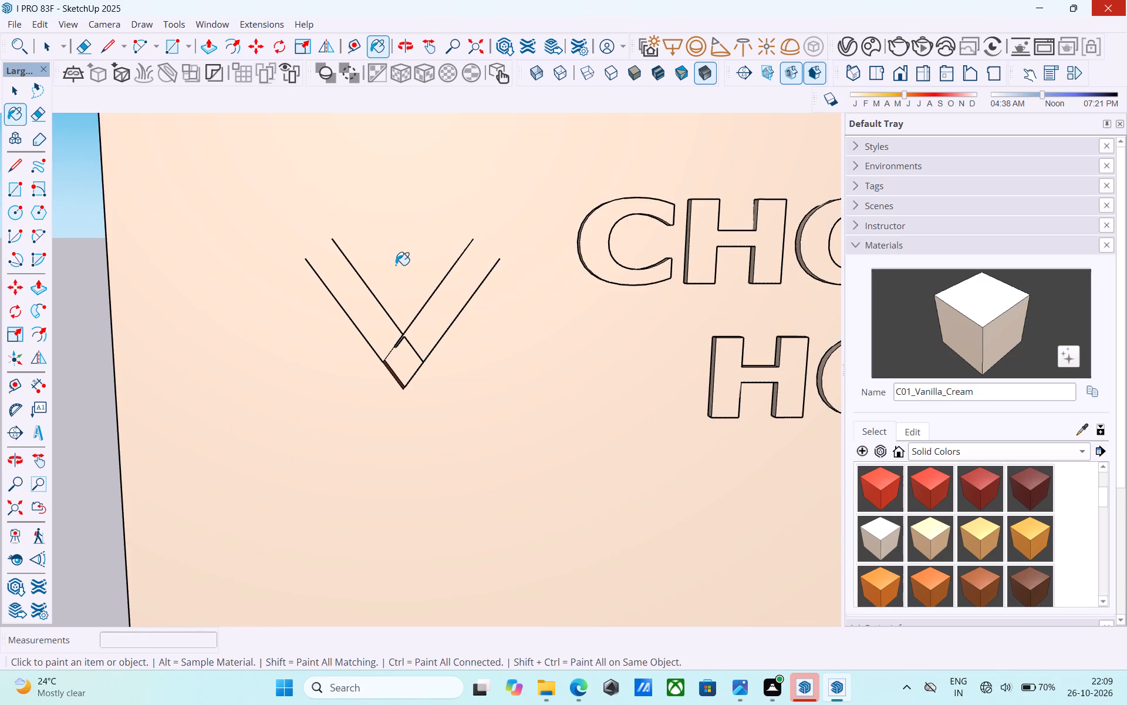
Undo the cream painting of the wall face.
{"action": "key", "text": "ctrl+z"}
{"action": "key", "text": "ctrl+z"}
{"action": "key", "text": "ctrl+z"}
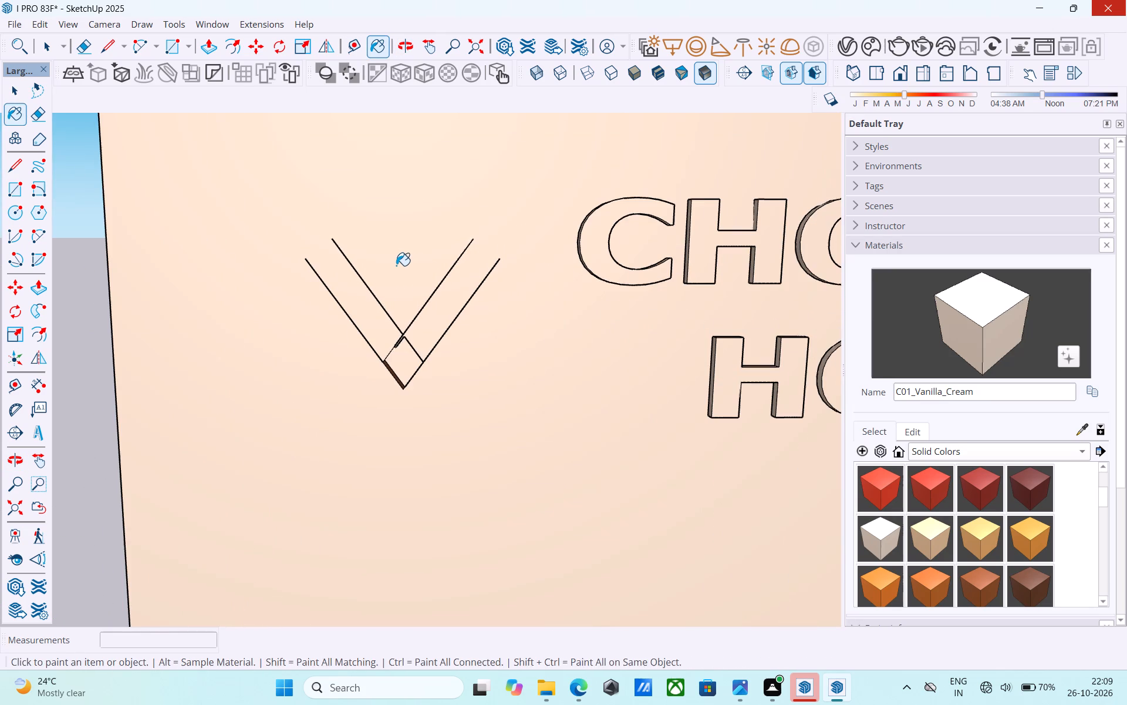
Erase the short line beside the bar edge and the small arc at its lower end.
{"action": "key", "text": "space"}
{"action": "scroll", "coordinate": [403, 278], "scroll_direction": "down", "scroll_amount": 1}
{"action": "scroll", "coordinate": [421, 334], "scroll_direction": "up", "scroll_amount": 7}
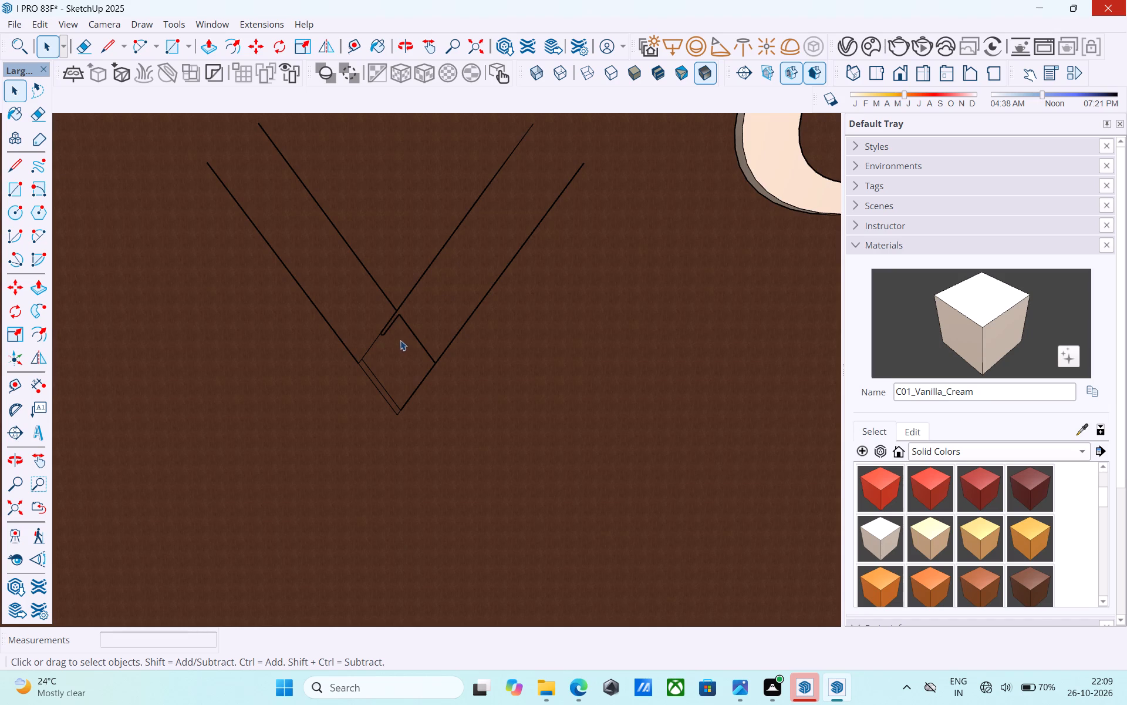
{"action": "scroll", "coordinate": [395, 326], "scroll_direction": "up", "scroll_amount": 19}
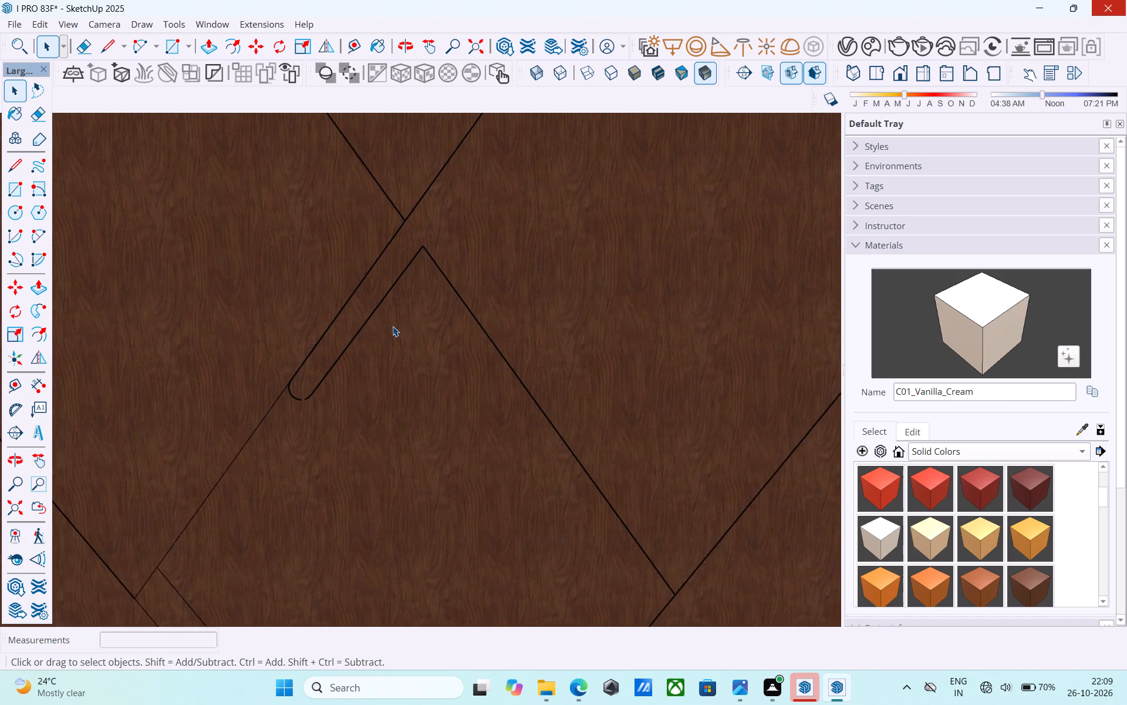
{"action": "scroll", "coordinate": [379, 334], "scroll_direction": "up", "scroll_amount": 3}
{"action": "key", "text": "e"}
{"action": "left_click_drag", "start_coordinate": [347, 361], "coordinate": [334, 358]}
{"action": "left_click_drag", "start_coordinate": [276, 414], "coordinate": [271, 428]}
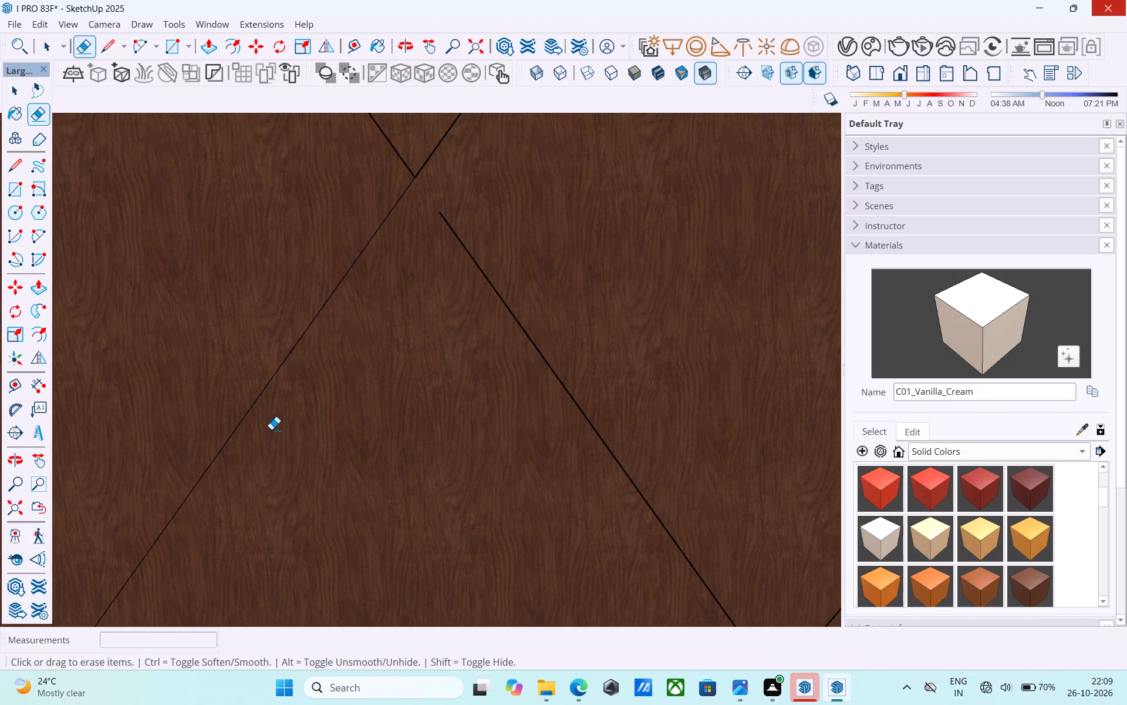
Draw a line about 1 7/16" long from the inner bar edge, running down beside the V logo's diagonal edge.
{"action": "key", "text": "space"}
{"action": "key", "text": "l"}
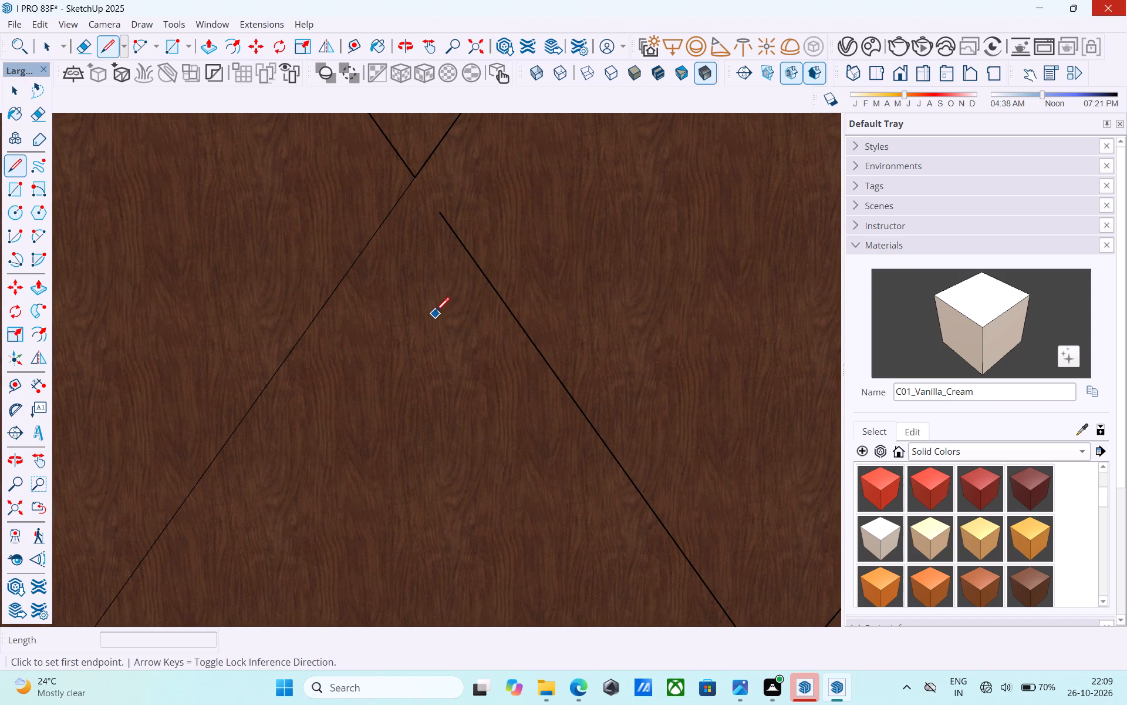
{"action": "left_click", "coordinate": [465, 251]}
{"action": "scroll", "coordinate": [465, 251], "scroll_direction": "down", "scroll_amount": 6}
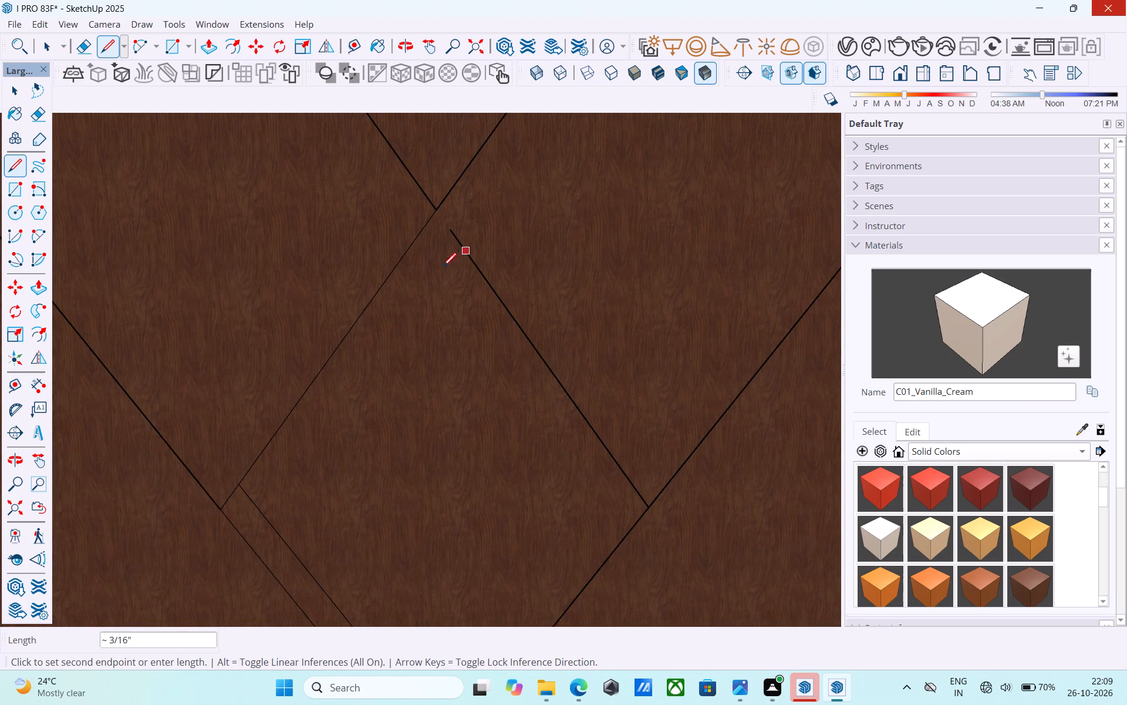
{"action": "left_click", "coordinate": [464, 255]}
{"action": "scroll", "coordinate": [378, 358], "scroll_direction": "up", "scroll_amount": 6}
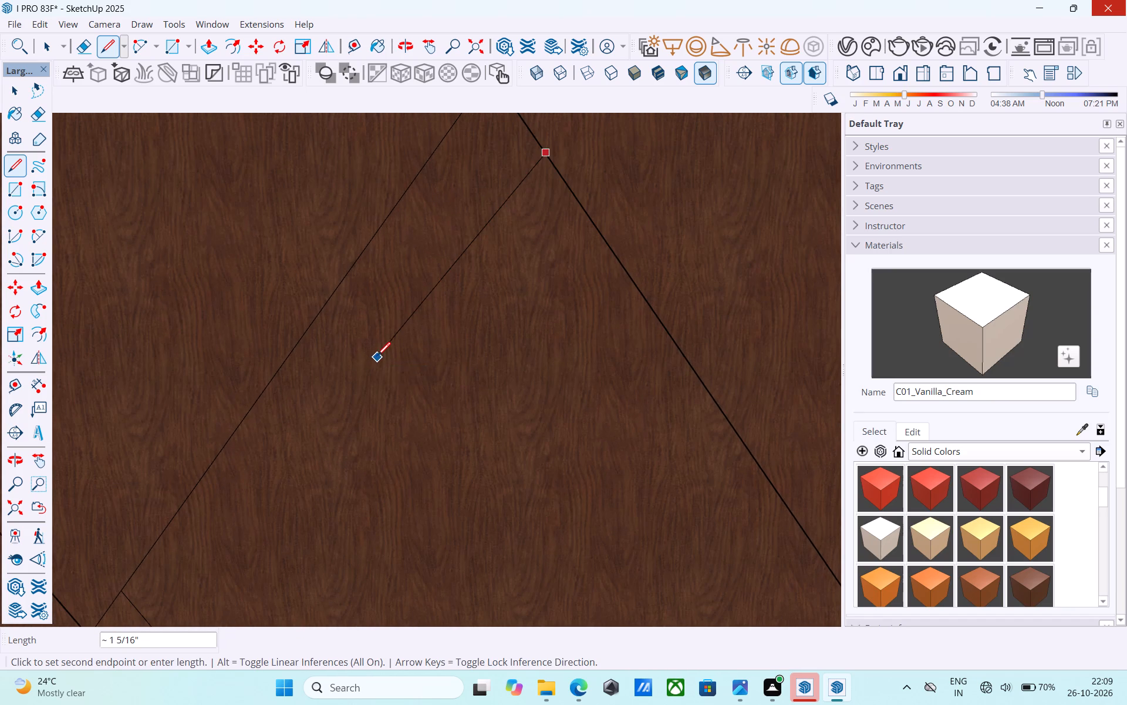
{"action": "scroll", "coordinate": [366, 362], "scroll_direction": "down", "scroll_amount": 5}
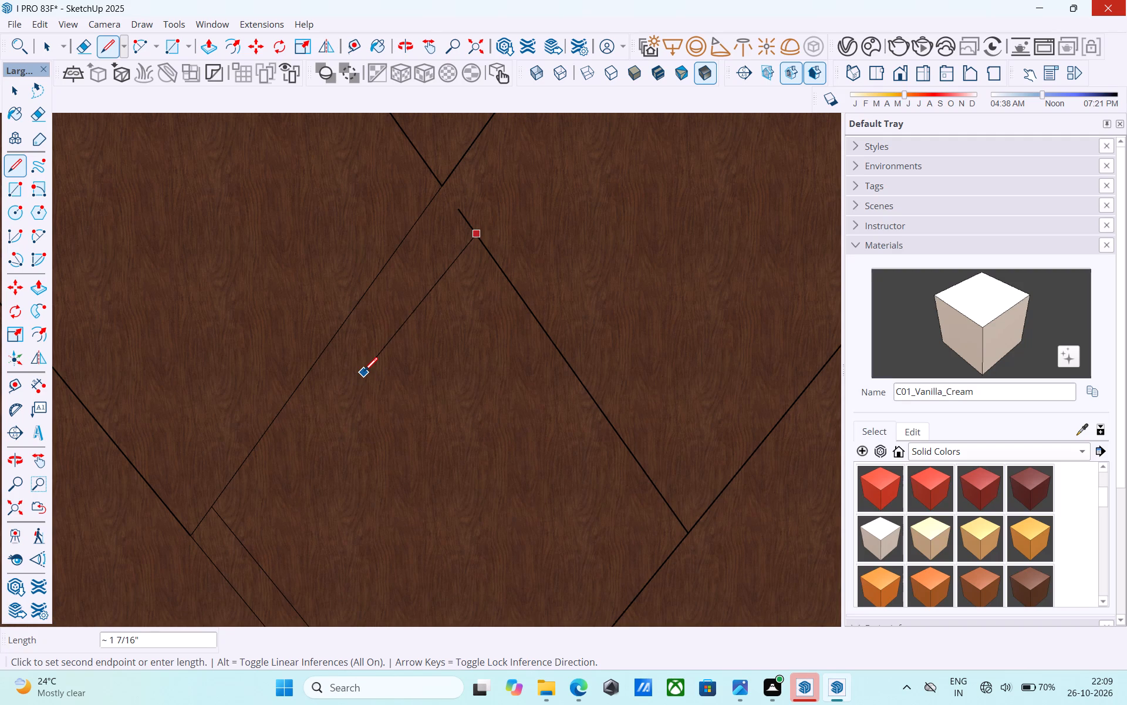
{"action": "left_click", "coordinate": [364, 372]}
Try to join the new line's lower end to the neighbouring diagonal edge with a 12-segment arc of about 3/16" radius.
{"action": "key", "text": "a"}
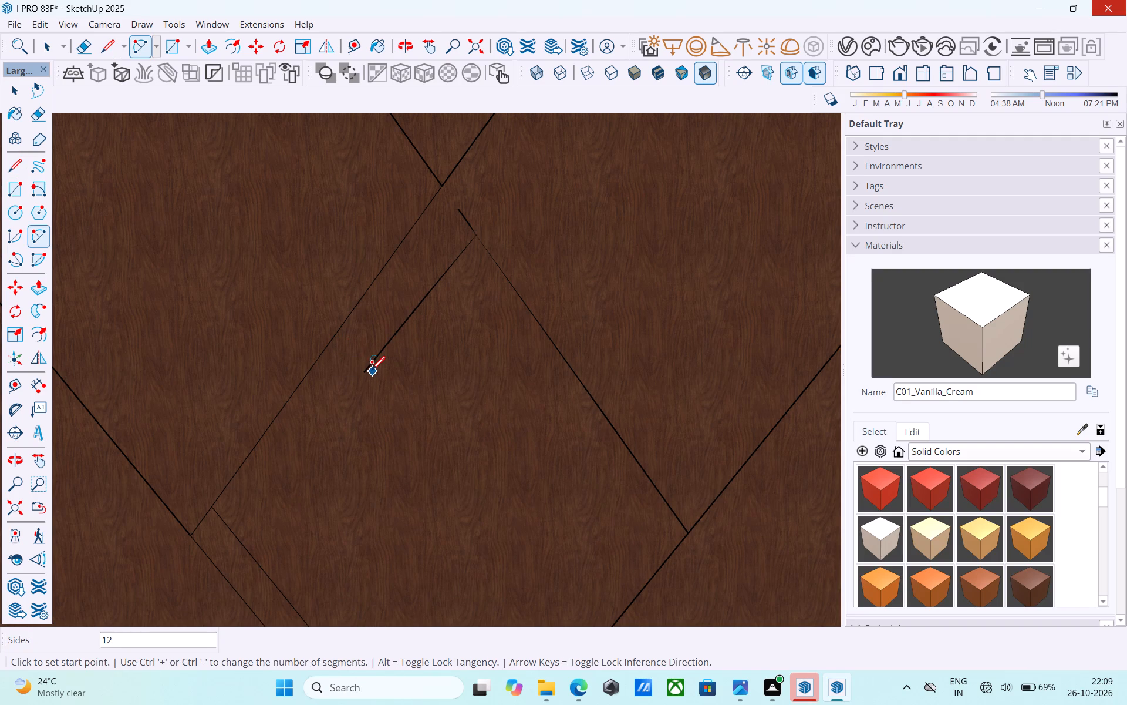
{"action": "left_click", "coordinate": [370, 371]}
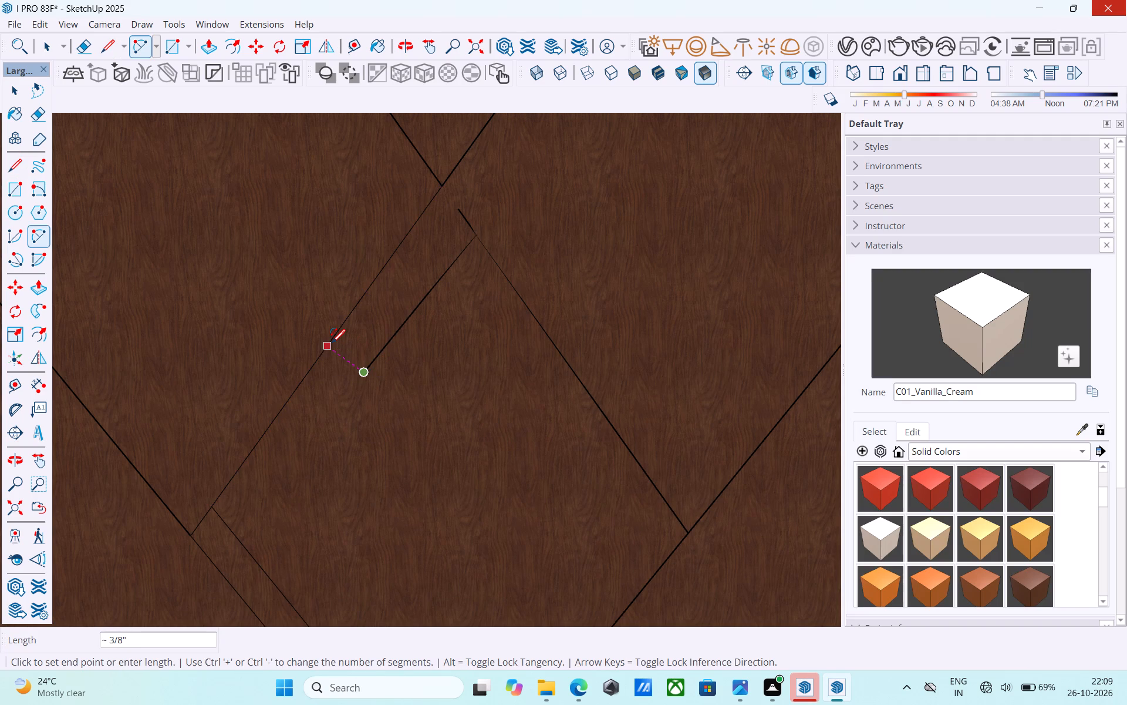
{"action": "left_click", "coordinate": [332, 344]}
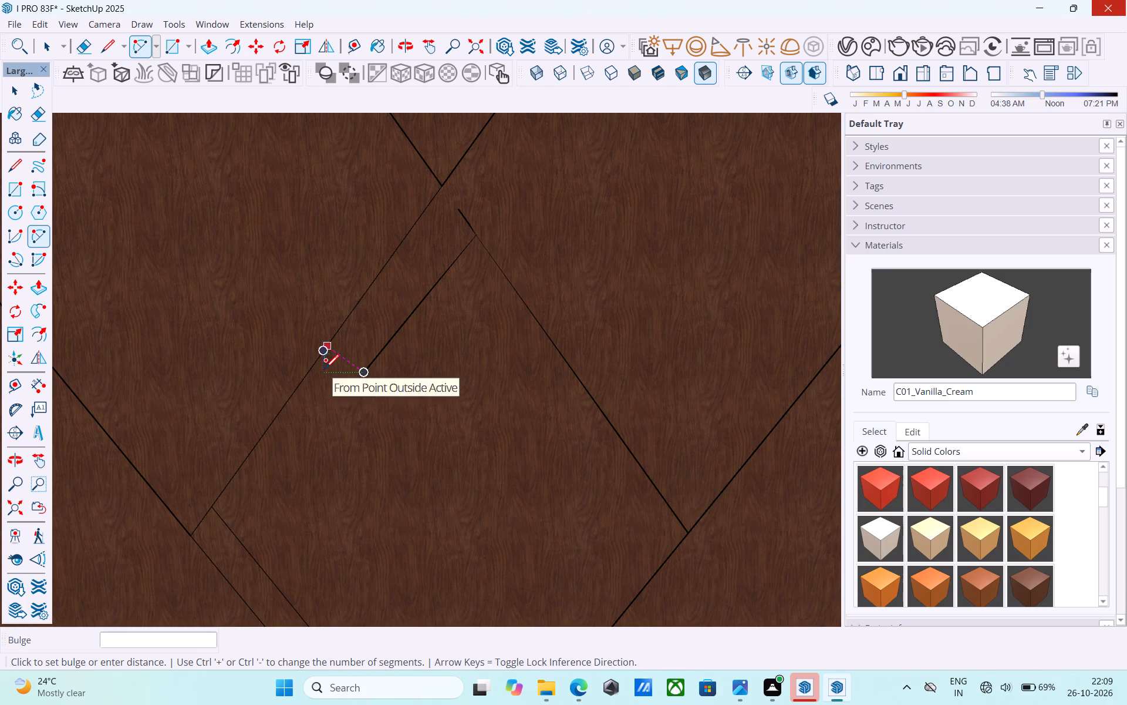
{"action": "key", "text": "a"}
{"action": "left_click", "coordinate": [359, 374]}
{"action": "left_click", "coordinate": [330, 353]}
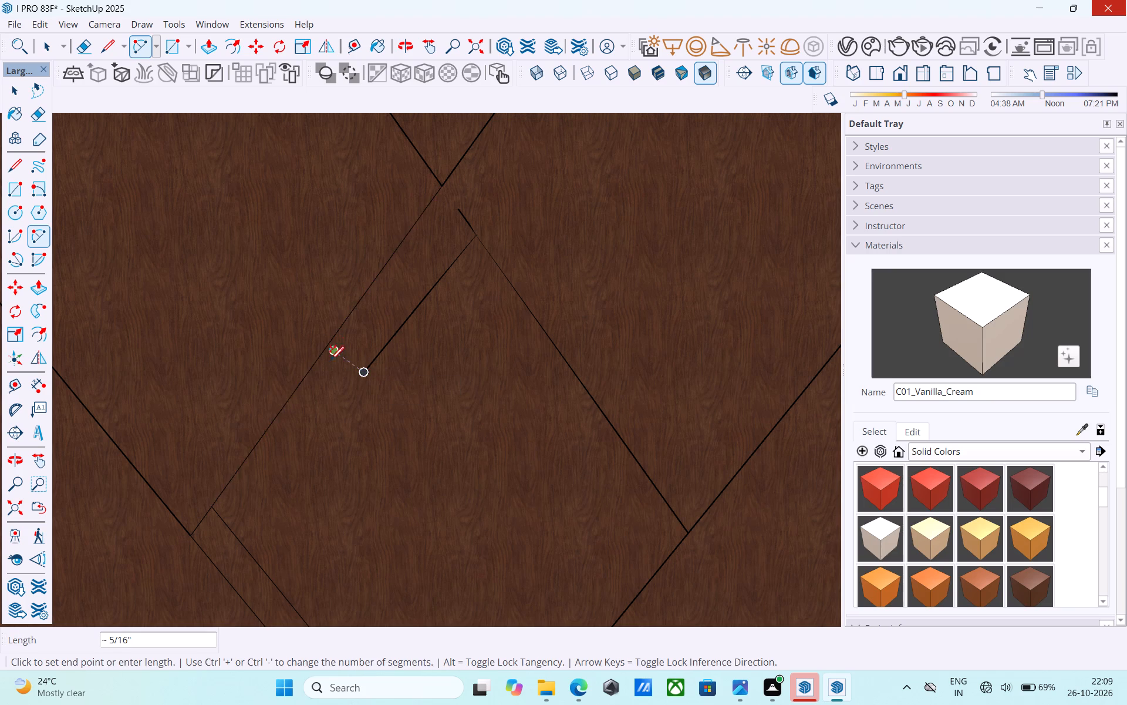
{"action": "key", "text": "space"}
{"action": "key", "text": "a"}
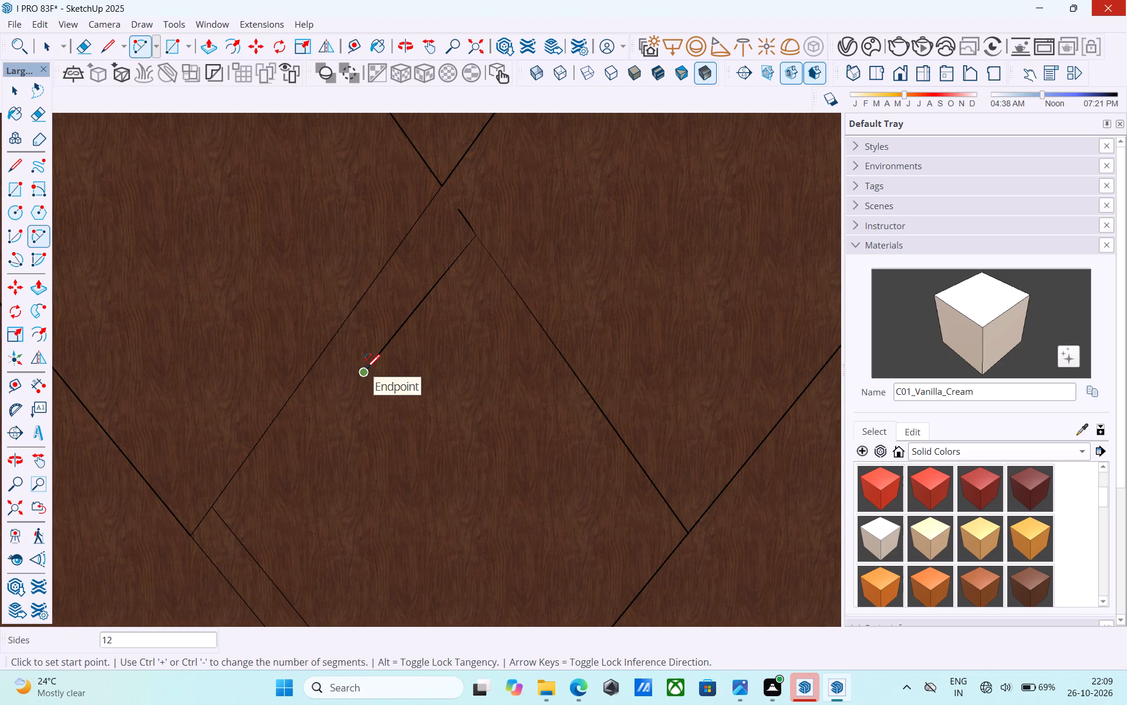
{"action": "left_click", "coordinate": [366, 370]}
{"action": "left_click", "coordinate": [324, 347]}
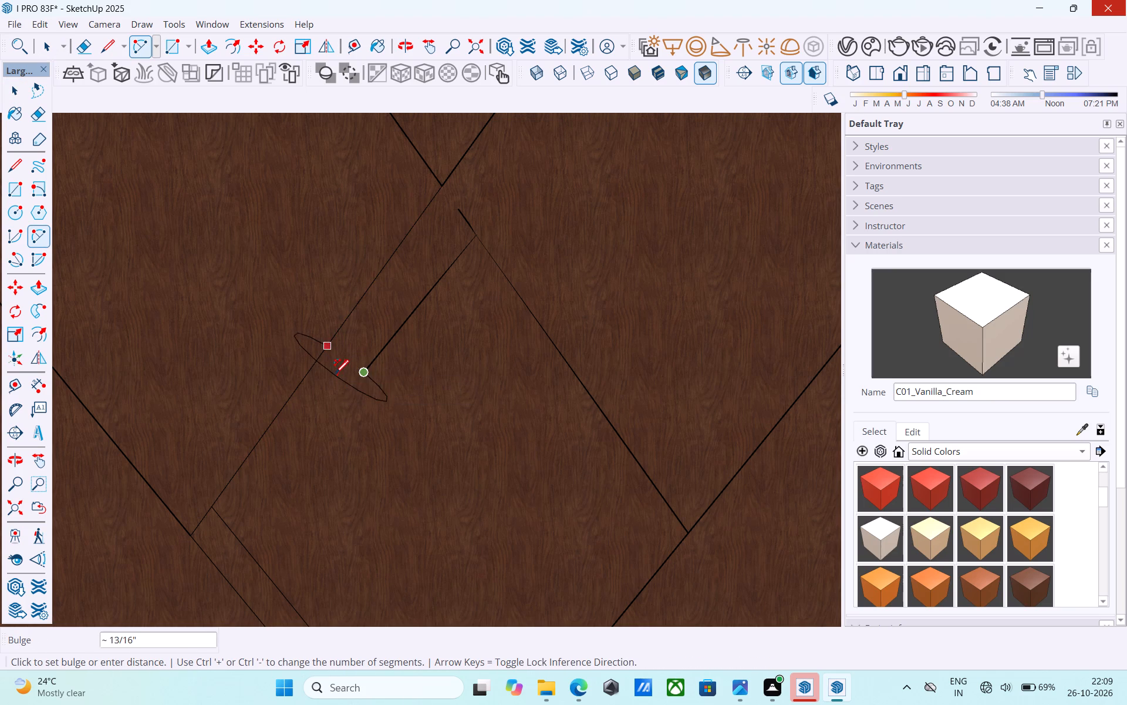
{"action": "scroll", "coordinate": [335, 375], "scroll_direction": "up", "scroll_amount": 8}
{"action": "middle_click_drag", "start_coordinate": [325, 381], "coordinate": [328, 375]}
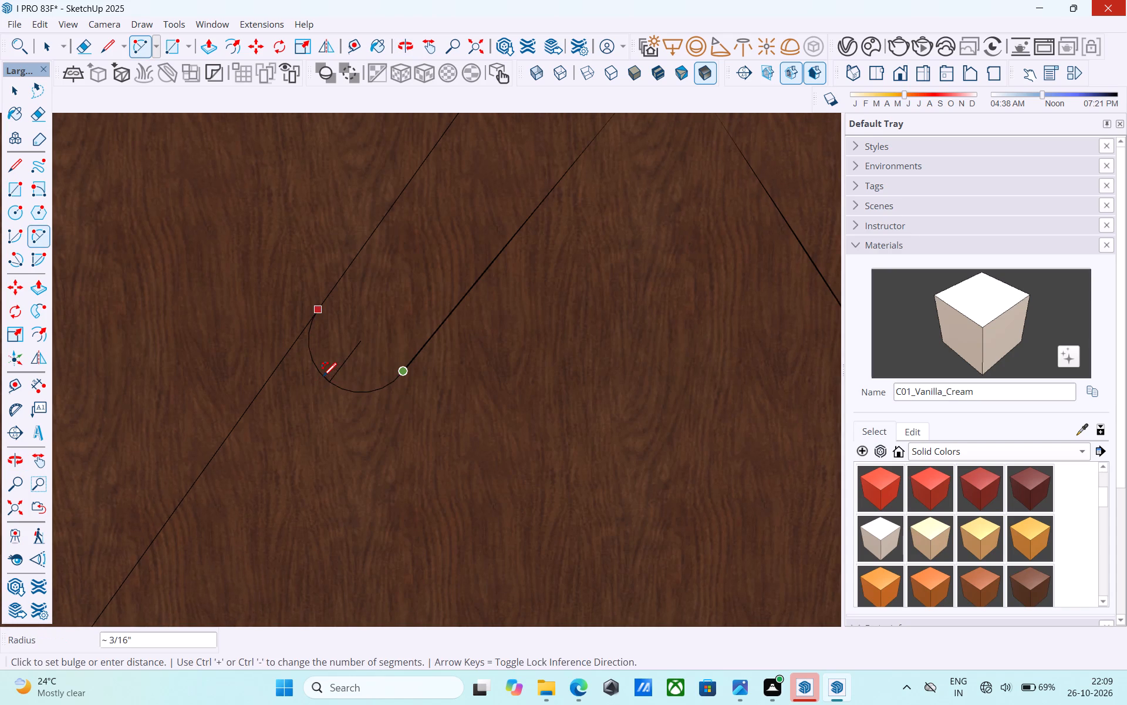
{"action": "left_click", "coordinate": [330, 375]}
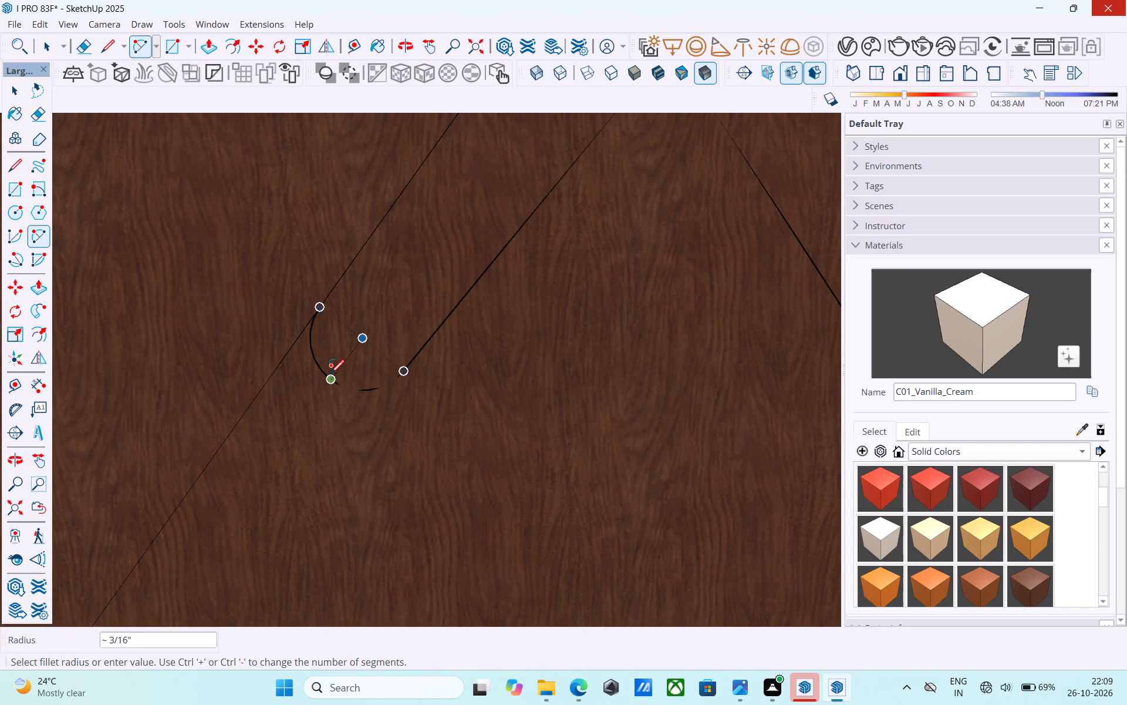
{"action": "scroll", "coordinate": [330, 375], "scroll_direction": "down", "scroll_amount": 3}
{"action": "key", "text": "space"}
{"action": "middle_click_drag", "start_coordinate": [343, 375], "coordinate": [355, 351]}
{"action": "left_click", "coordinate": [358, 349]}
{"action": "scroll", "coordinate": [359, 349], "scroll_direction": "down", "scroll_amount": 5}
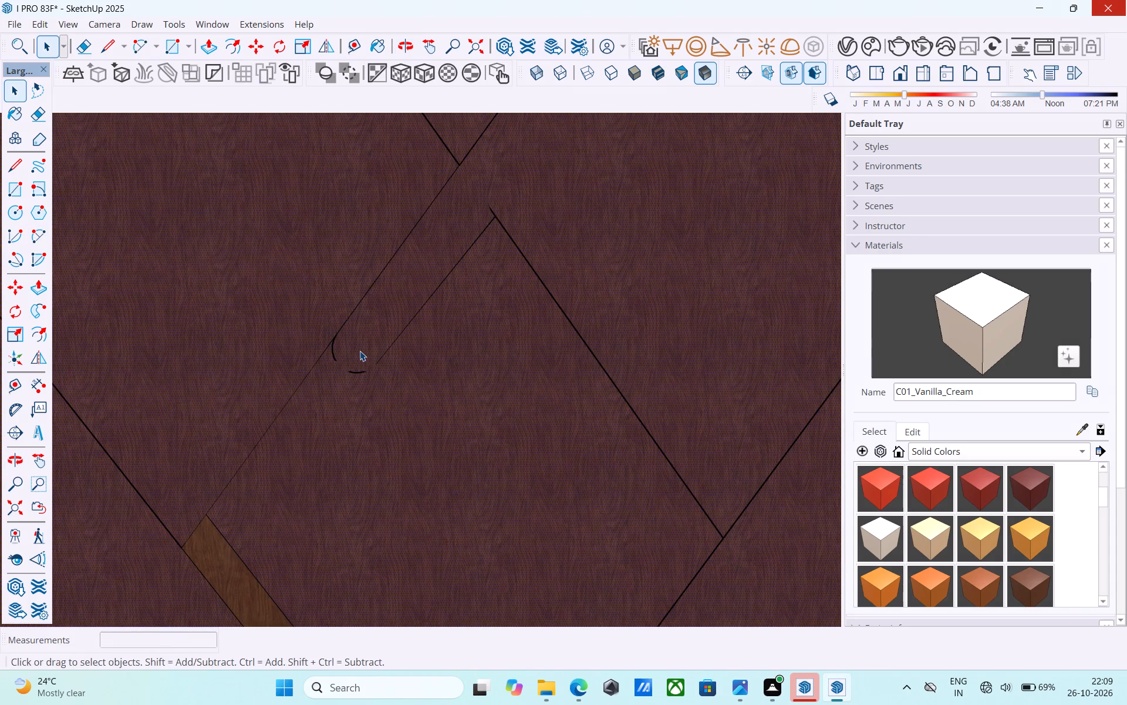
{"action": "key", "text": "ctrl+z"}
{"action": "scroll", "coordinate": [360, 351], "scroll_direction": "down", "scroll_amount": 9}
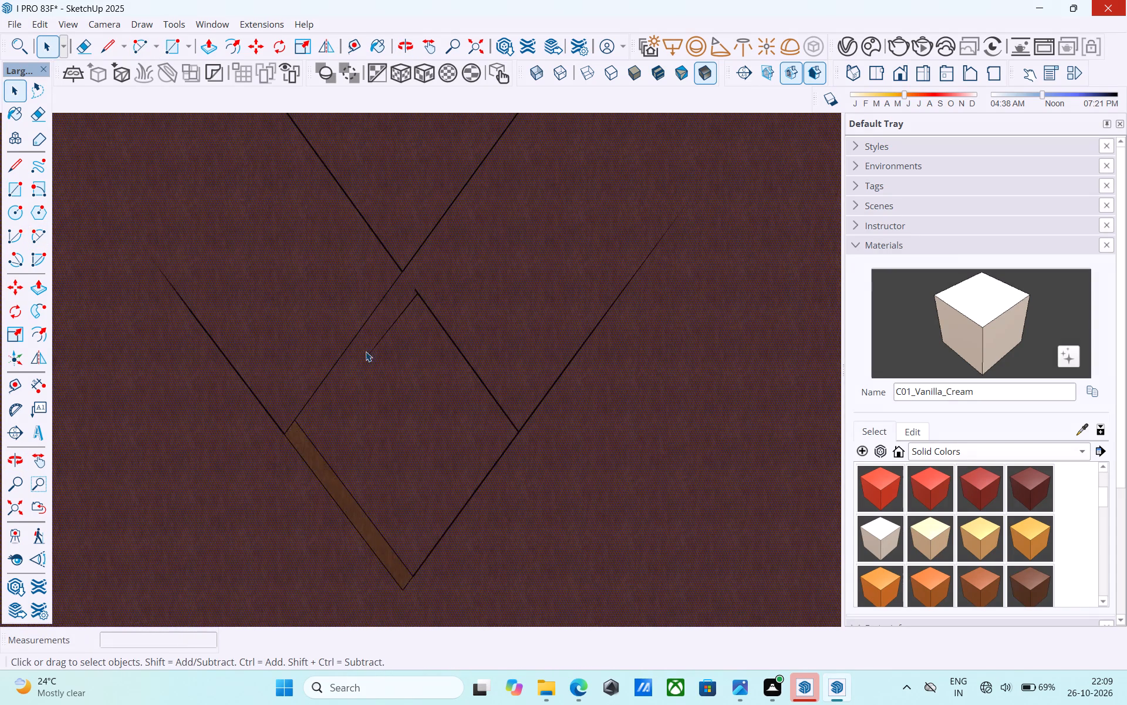
Erase the short edge stub projecting above the corner where the new line meets the inner bar edge.
{"action": "scroll", "coordinate": [388, 351], "scroll_direction": "up", "scroll_amount": 8}
{"action": "middle_click_drag", "start_coordinate": [402, 331], "coordinate": [600, 257]}
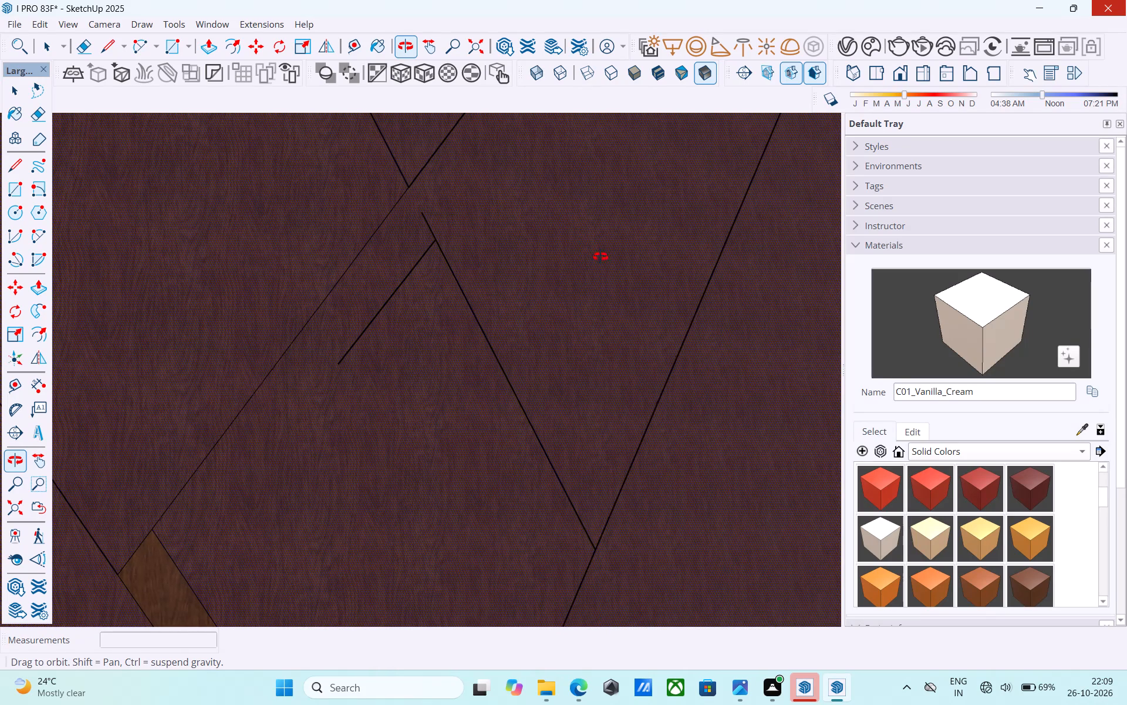
{"action": "middle_click_drag", "start_coordinate": [600, 257], "coordinate": [600, 257]}
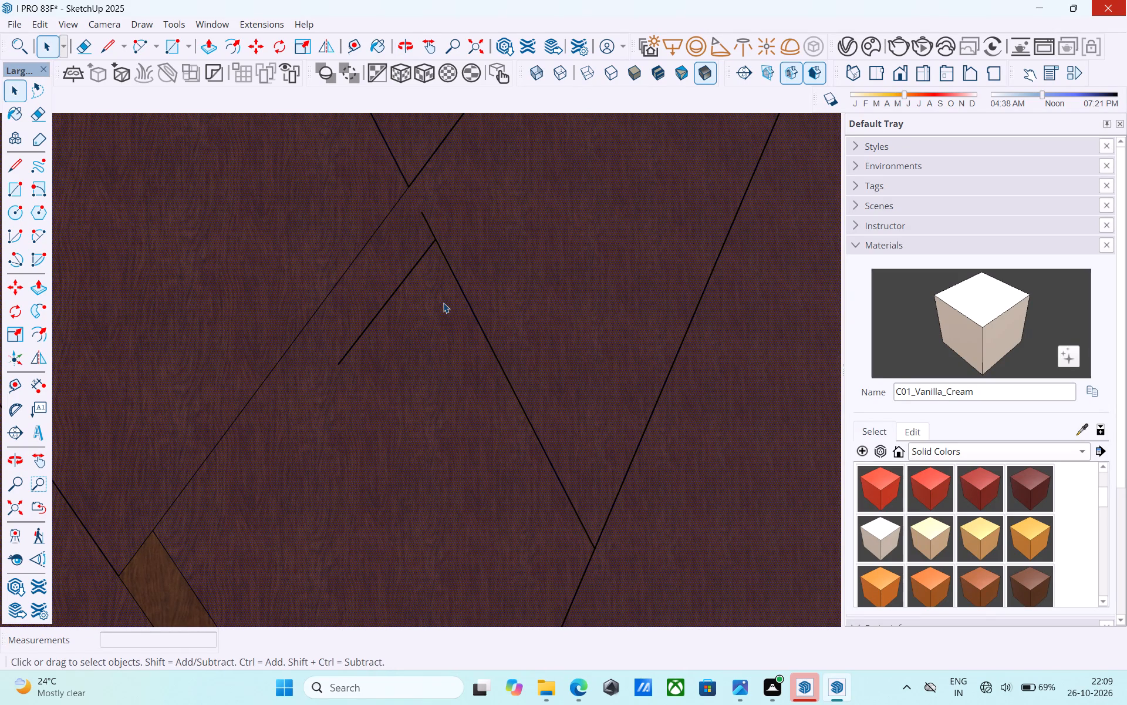
{"action": "scroll", "coordinate": [443, 303], "scroll_direction": "up", "scroll_amount": 3}
{"action": "scroll", "coordinate": [444, 302], "scroll_direction": "down", "scroll_amount": 4}
{"action": "middle_click_drag", "start_coordinate": [444, 302], "coordinate": [436, 276]}
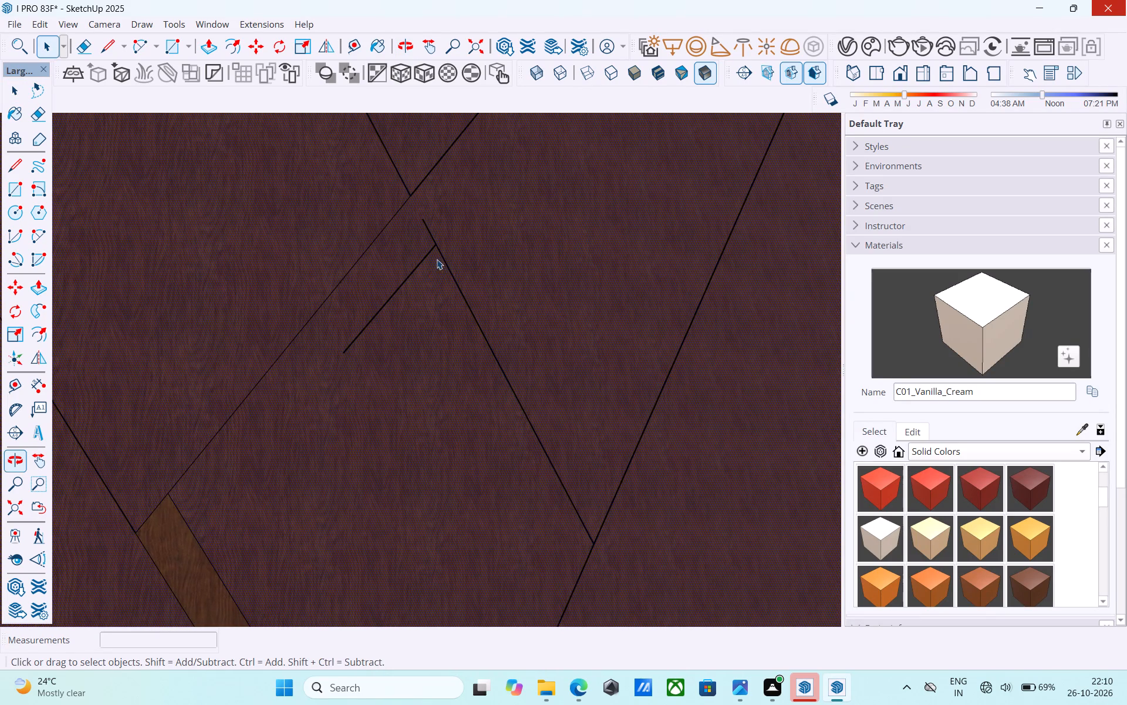
{"action": "key", "text": "e"}
{"action": "left_click_drag", "start_coordinate": [436, 224], "coordinate": [424, 228]}
{"action": "key", "text": "space"}
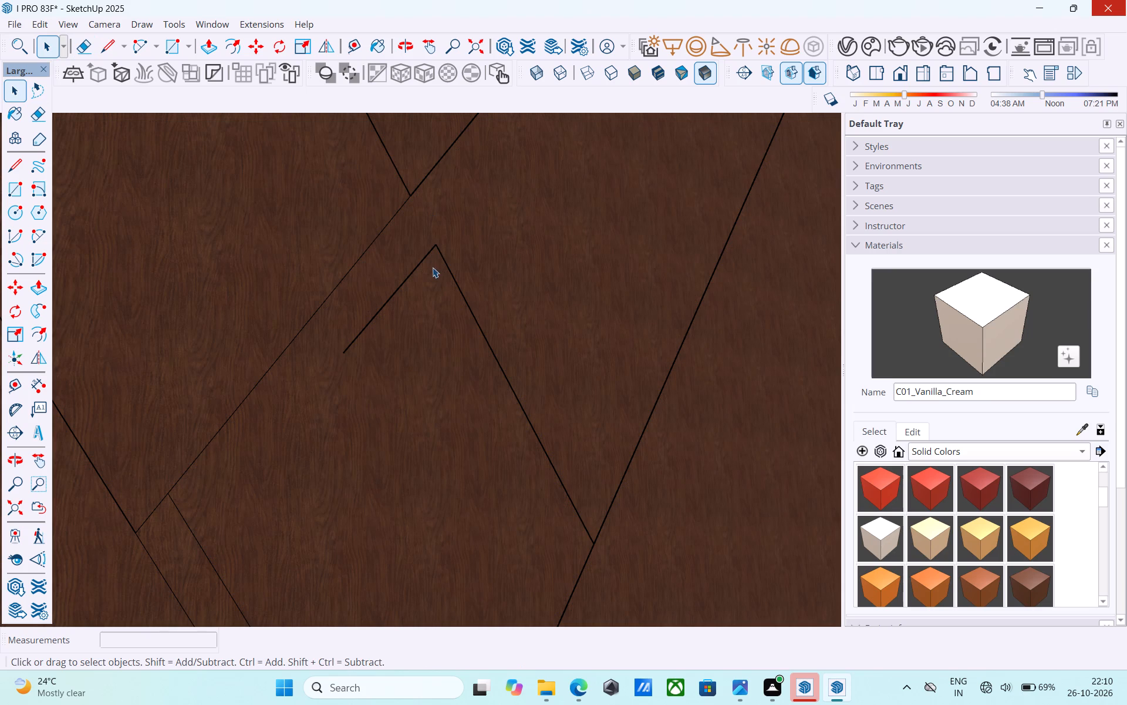
Draw a 50-segment tangent arc, about 3/8" across, joining the short line's lower end to the diagonal edge.
{"action": "middle_click_drag", "start_coordinate": [432, 270], "coordinate": [423, 267]}
{"action": "key", "text": "a"}
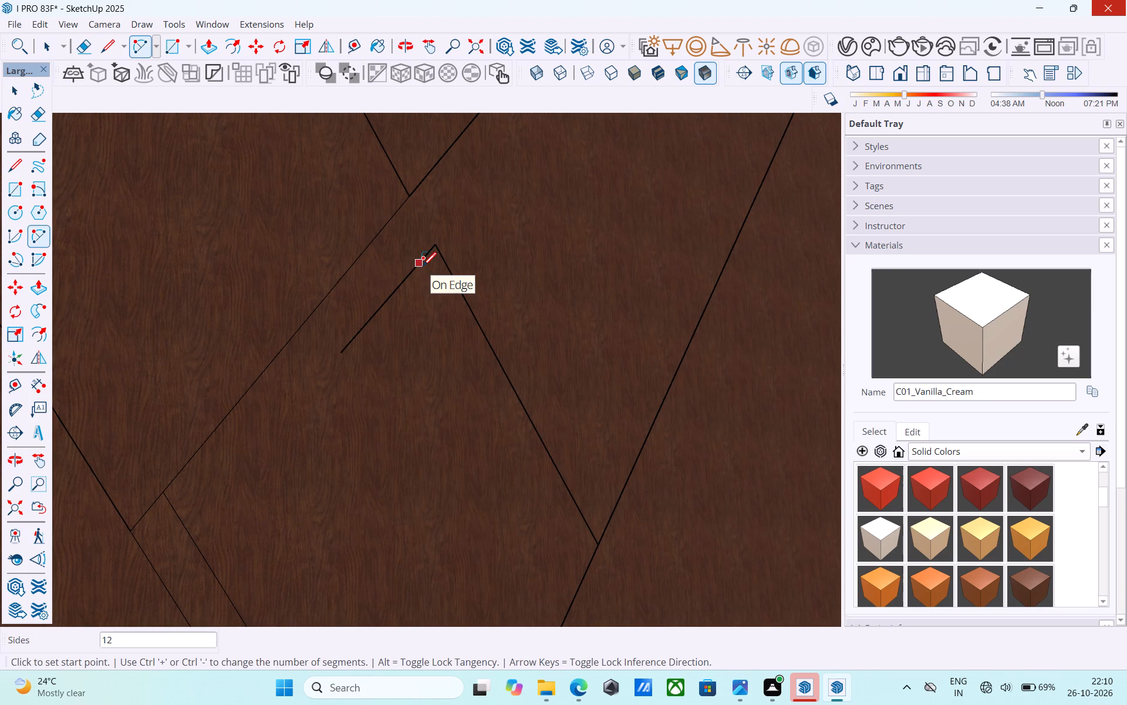
{"action": "key", "text": "5"}
{"action": "key", "text": "0"}
{"action": "key", "text": "Return"}
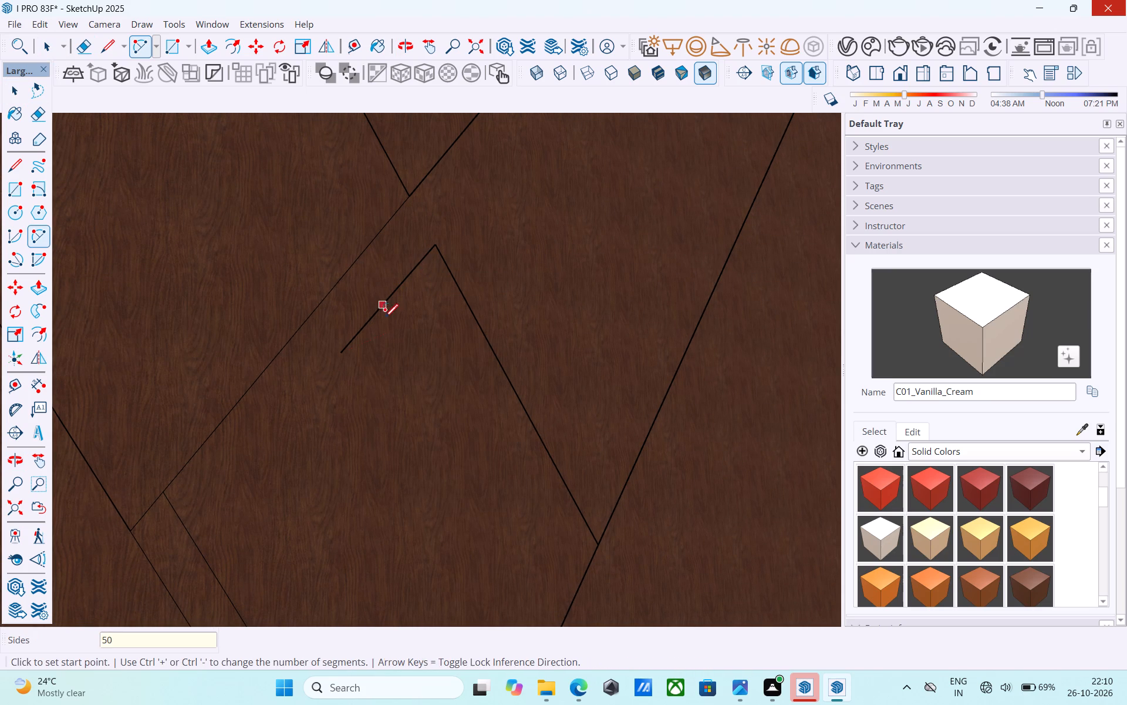
{"action": "left_click", "coordinate": [347, 354]}
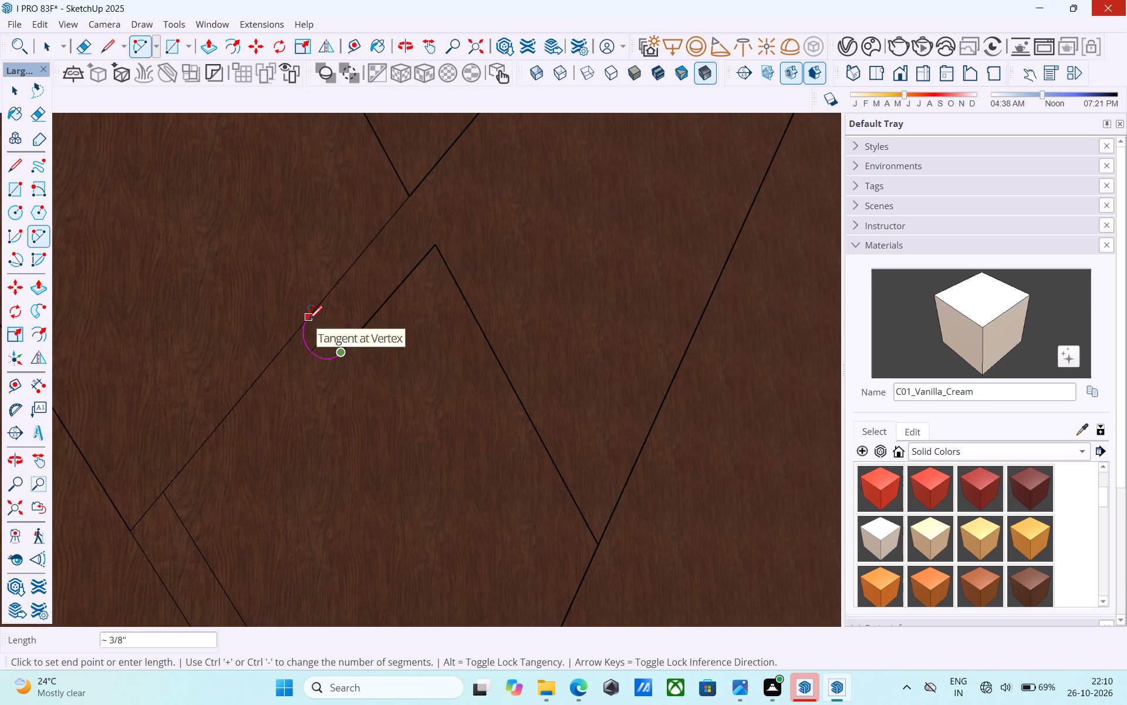
{"action": "left_click", "coordinate": [309, 321]}
{"action": "left_click", "coordinate": [309, 321]}
Paint the narrow strip at the lower left of the V logo with C01_Vanilla_Cream.
{"action": "scroll", "coordinate": [311, 326], "scroll_direction": "down", "scroll_amount": 9}
{"action": "middle_click_drag", "start_coordinate": [335, 324], "coordinate": [317, 328]}
{"action": "scroll", "coordinate": [531, 293], "scroll_direction": "down", "scroll_amount": 5}
{"action": "middle_click_drag", "start_coordinate": [522, 297], "coordinate": [505, 310]}
{"action": "middle_click_drag", "start_coordinate": [456, 314], "coordinate": [388, 334]}
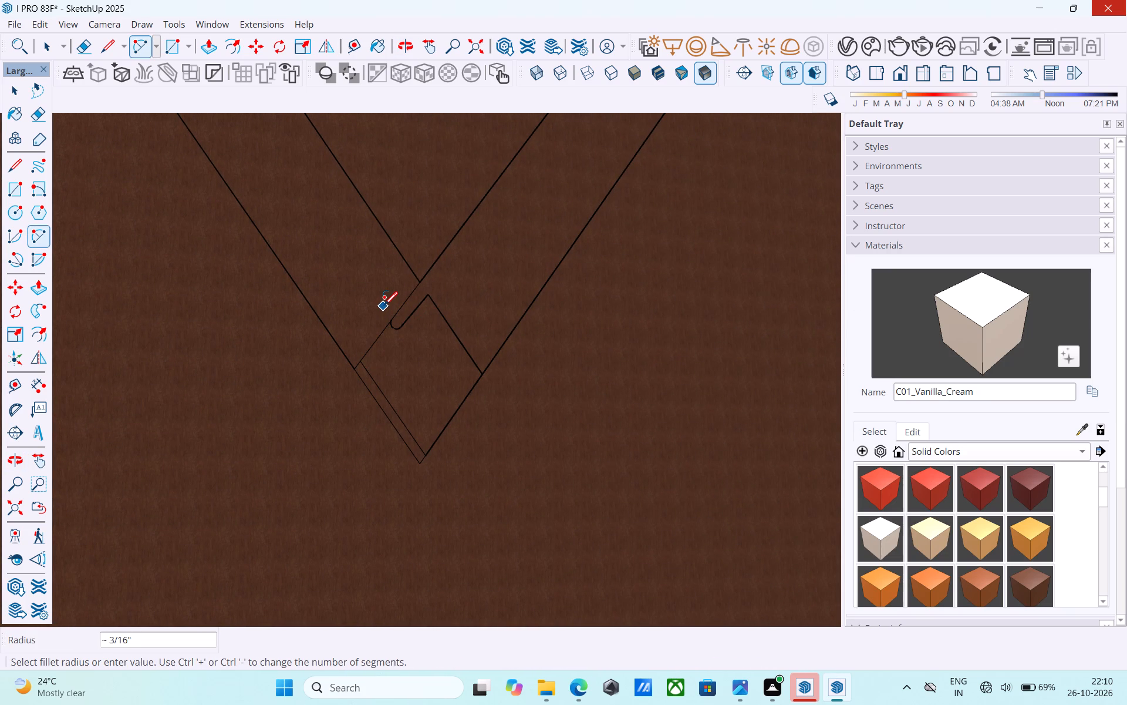
{"action": "scroll", "coordinate": [384, 305], "scroll_direction": "down", "scroll_amount": 6}
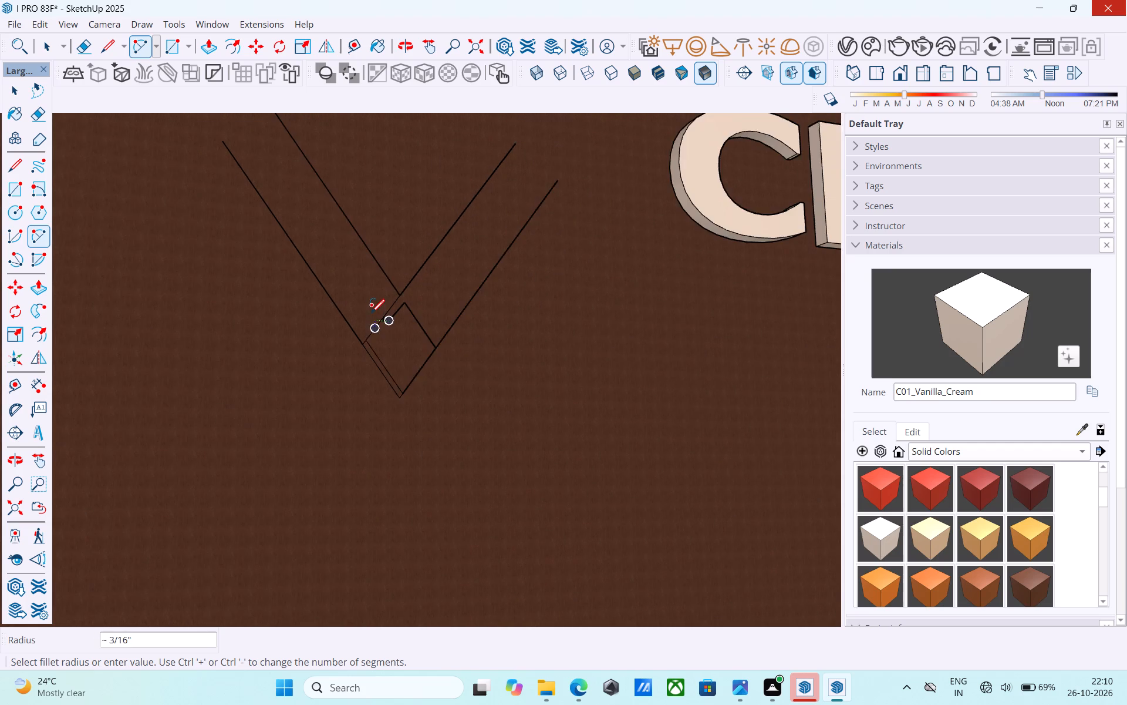
{"action": "scroll", "coordinate": [371, 314], "scroll_direction": "down", "scroll_amount": 4}
{"action": "middle_click_drag", "start_coordinate": [393, 318], "coordinate": [346, 333]}
{"action": "left_click", "coordinate": [983, 308]}
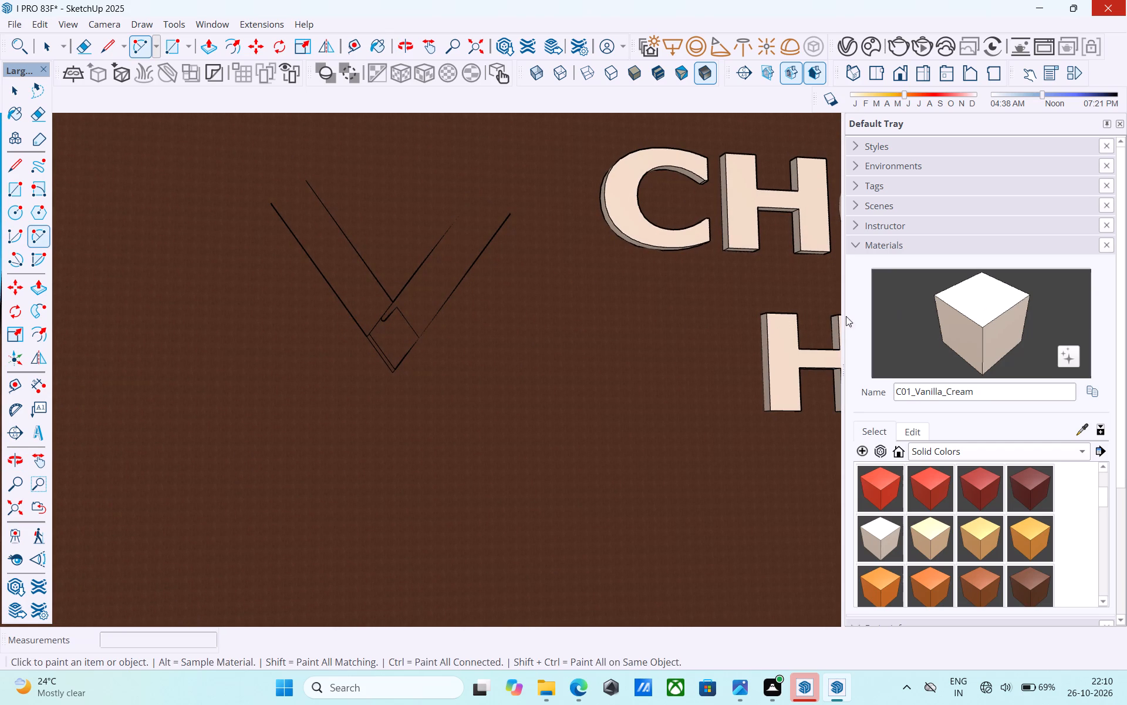
{"action": "scroll", "coordinate": [639, 412], "scroll_direction": "up", "scroll_amount": 3}
{"action": "scroll", "coordinate": [312, 353], "scroll_direction": "up", "scroll_amount": 7}
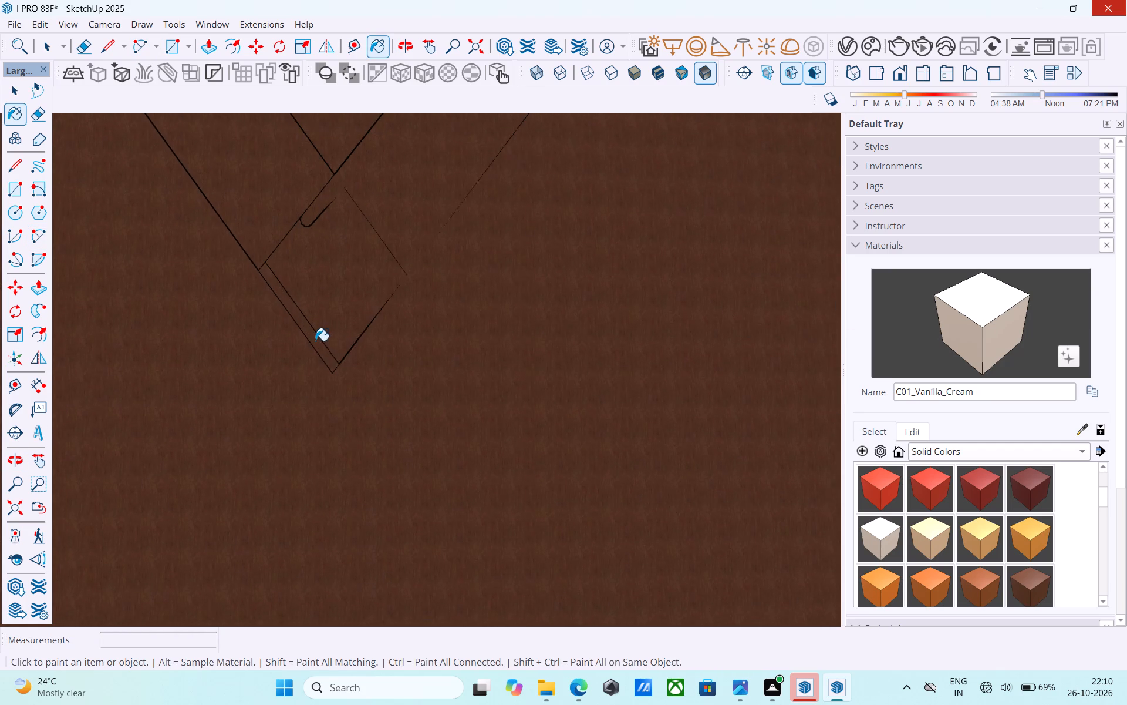
{"action": "scroll", "coordinate": [315, 341], "scroll_direction": "up", "scroll_amount": 2}
{"action": "left_click", "coordinate": [315, 340]}
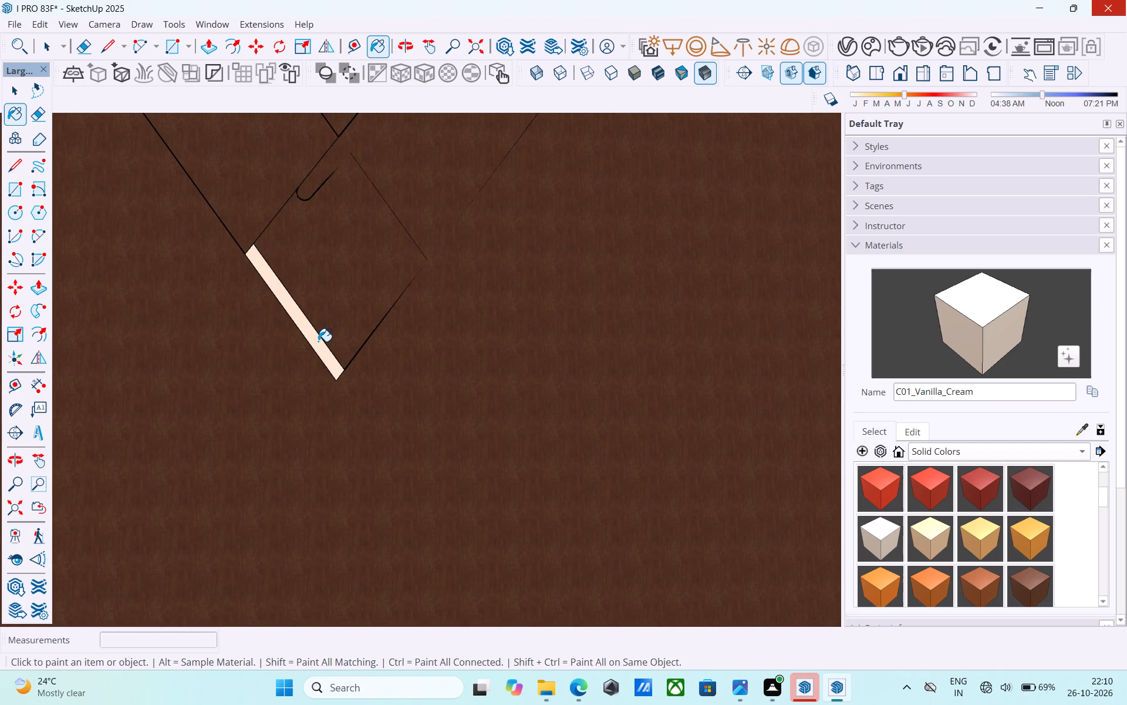
Close the open upper end of the V's right arm with a line about 3 7/16" long.
{"action": "scroll", "coordinate": [319, 342], "scroll_direction": "down", "scroll_amount": 11}
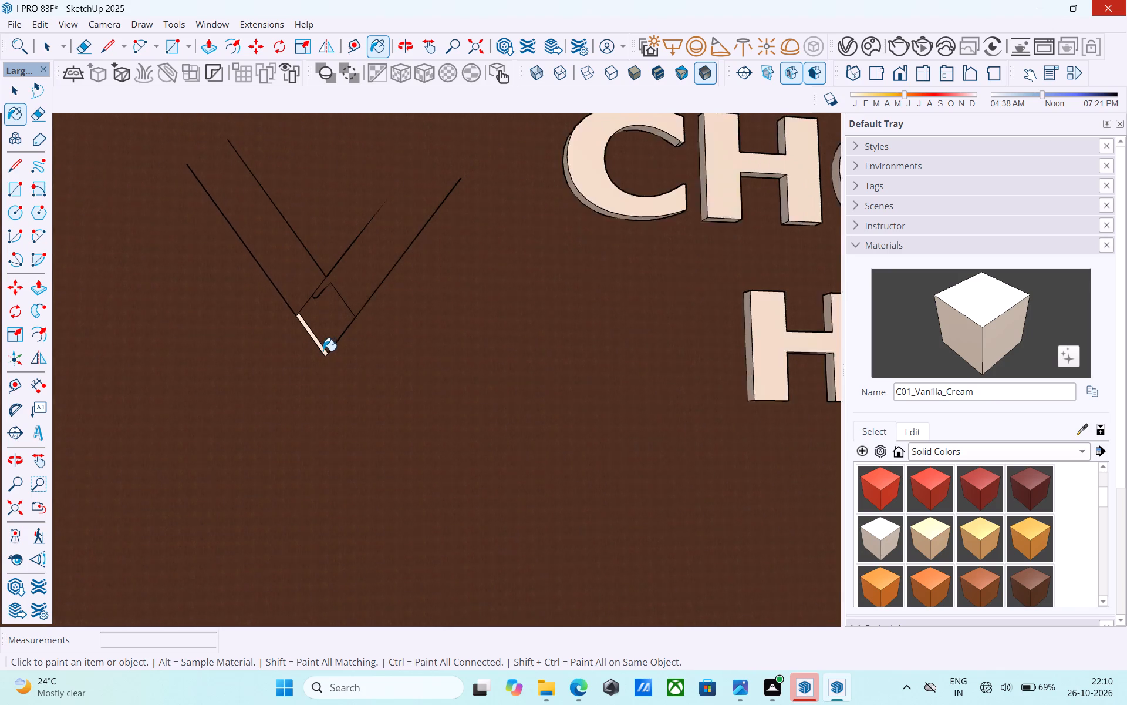
{"action": "scroll", "coordinate": [323, 351], "scroll_direction": "down", "scroll_amount": 5}
{"action": "middle_click_drag", "start_coordinate": [323, 354], "coordinate": [306, 412]}
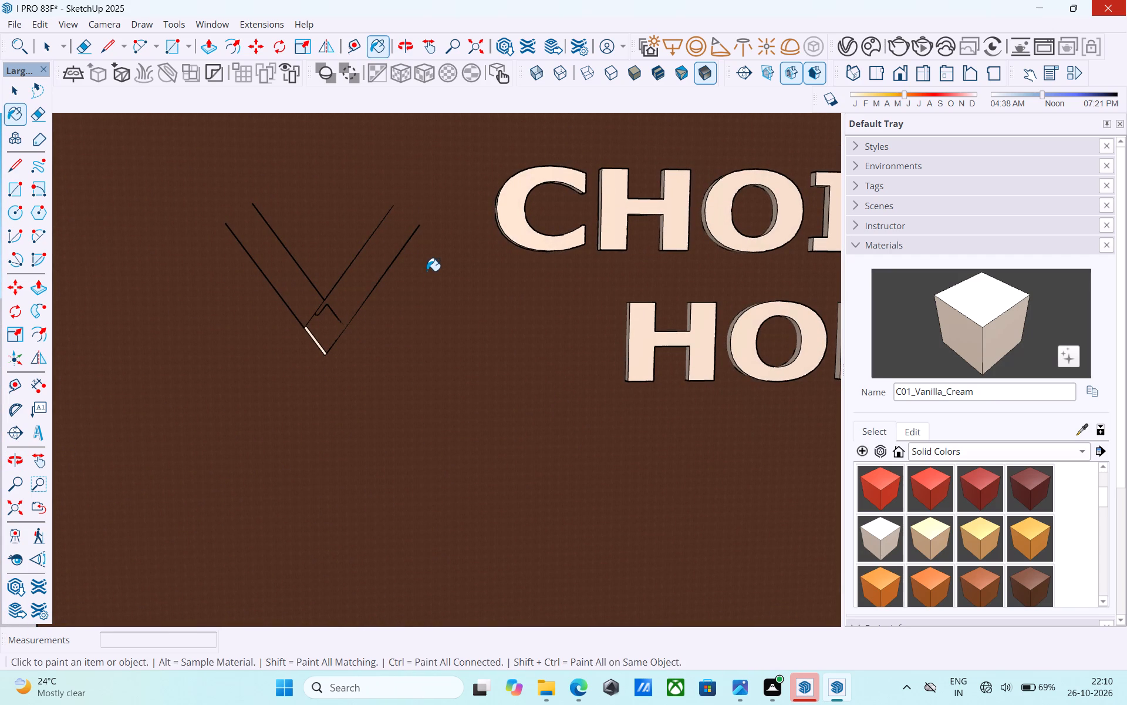
{"action": "key", "text": "l"}
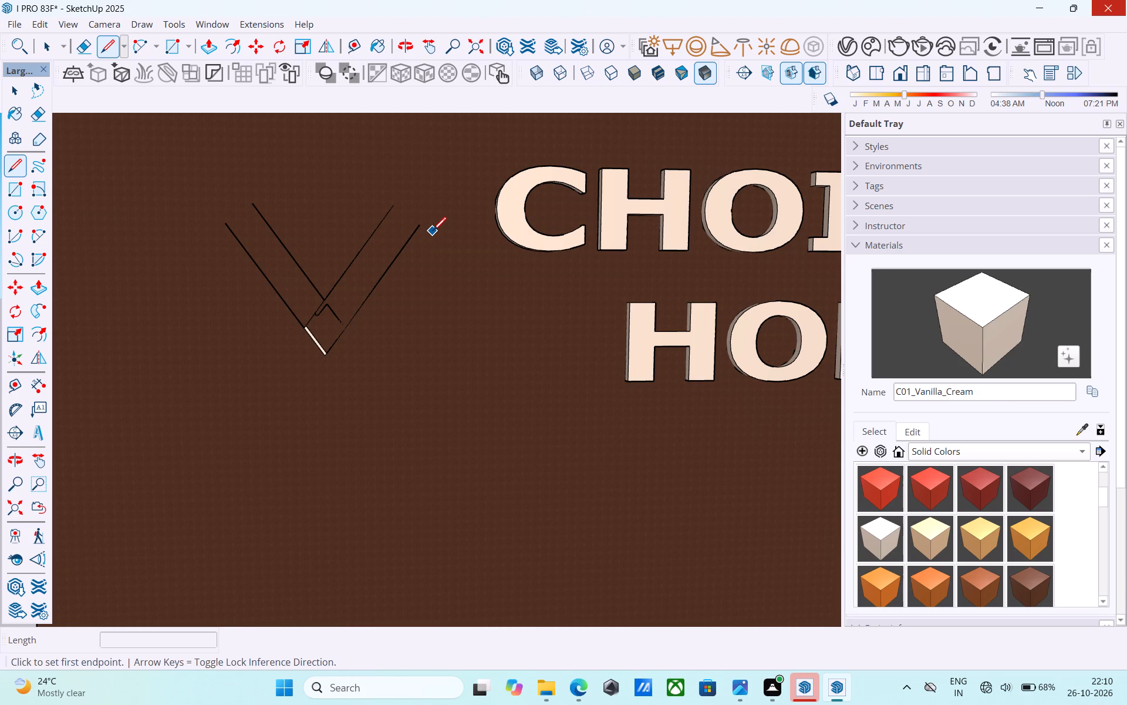
{"action": "left_click", "coordinate": [419, 224]}
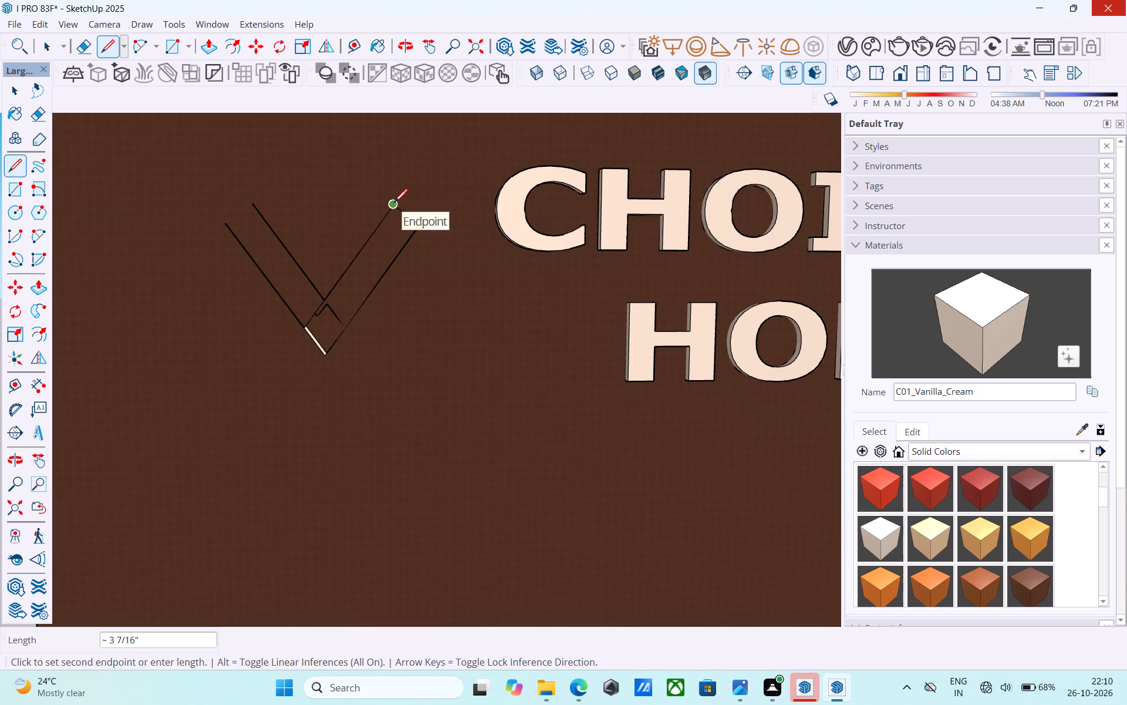
{"action": "left_click", "coordinate": [394, 204]}
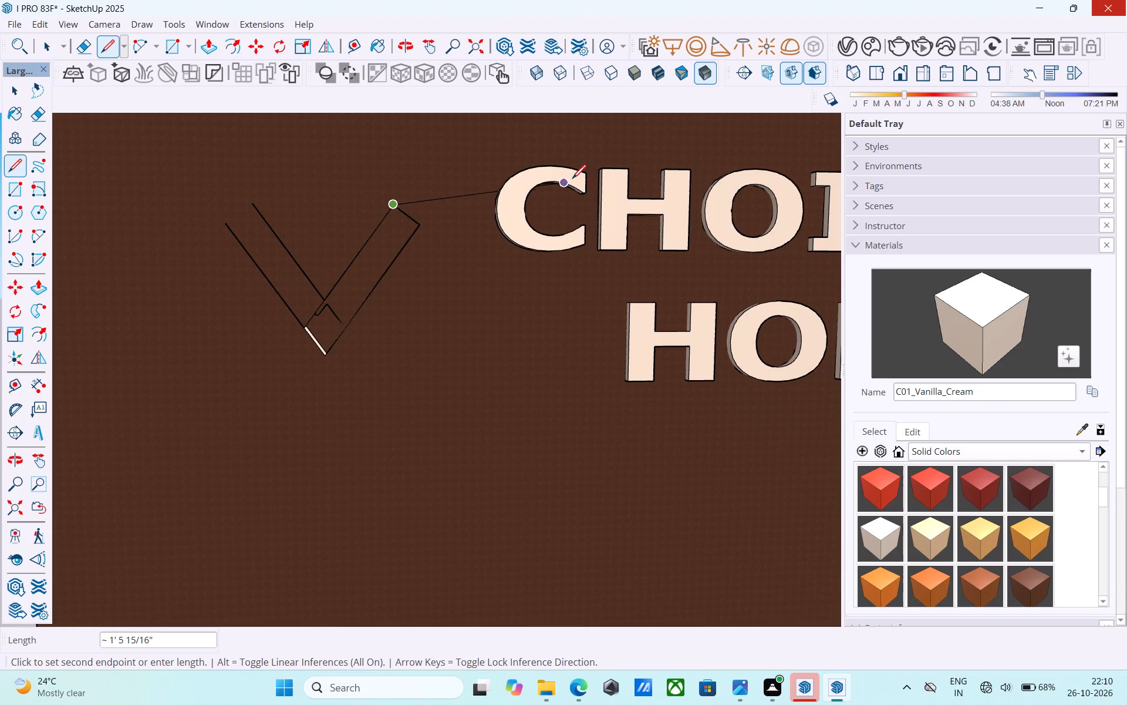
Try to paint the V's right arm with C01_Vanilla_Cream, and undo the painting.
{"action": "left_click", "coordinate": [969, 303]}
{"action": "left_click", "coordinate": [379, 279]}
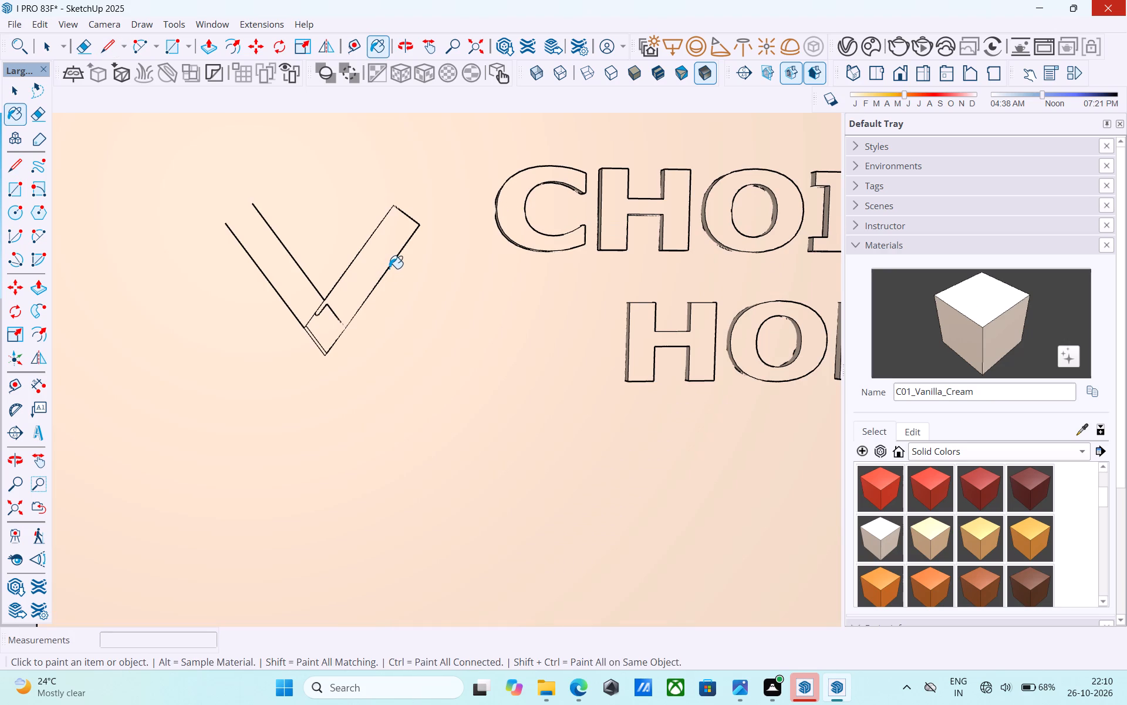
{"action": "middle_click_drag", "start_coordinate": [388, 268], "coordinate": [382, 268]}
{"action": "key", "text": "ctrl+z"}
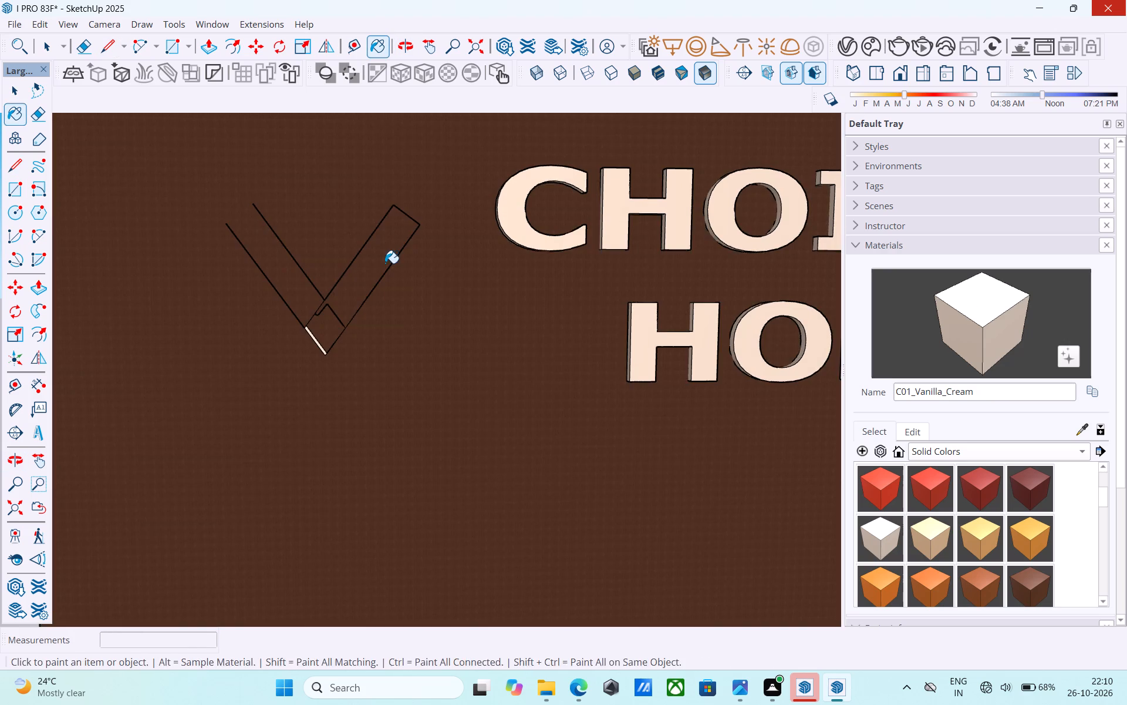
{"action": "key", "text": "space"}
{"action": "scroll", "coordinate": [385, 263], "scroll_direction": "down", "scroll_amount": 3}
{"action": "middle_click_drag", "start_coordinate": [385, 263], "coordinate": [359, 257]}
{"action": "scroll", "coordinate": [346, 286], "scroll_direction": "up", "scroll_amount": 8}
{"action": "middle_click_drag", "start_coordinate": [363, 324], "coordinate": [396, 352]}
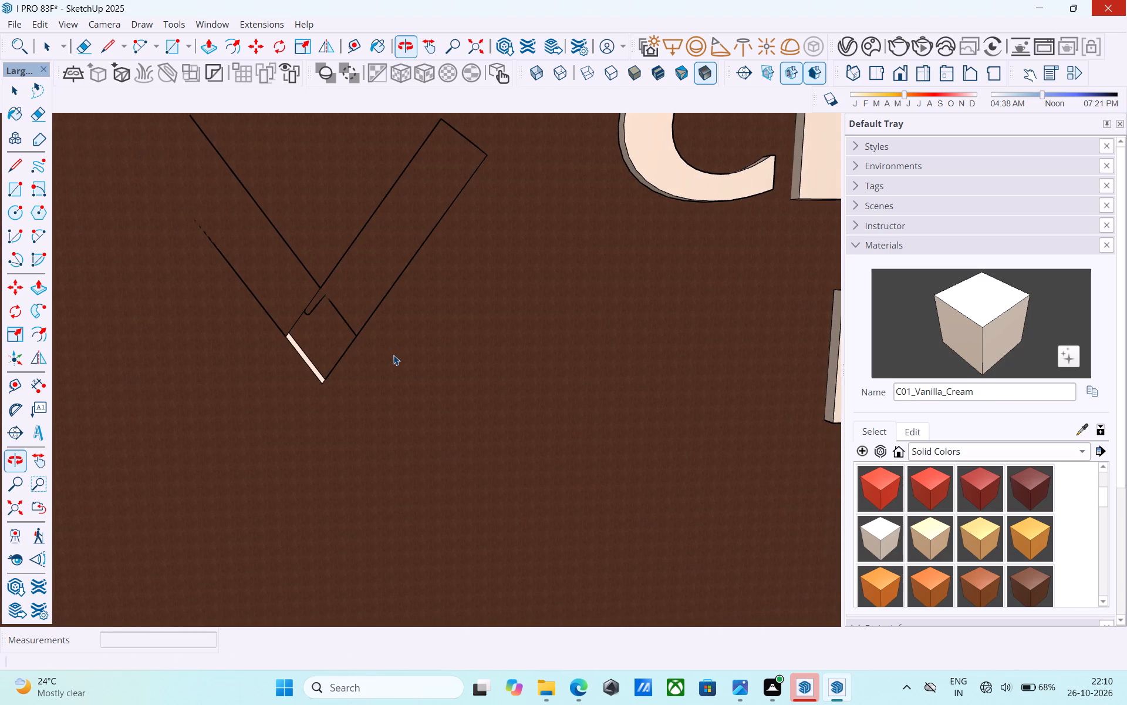
Retrace the V's right arm: its outer edge about 1' 4 9/16" long, the lower-left diagonal edge and the slanted edge across its lower end.
{"action": "key", "text": "l"}
{"action": "left_click", "coordinate": [325, 374]}
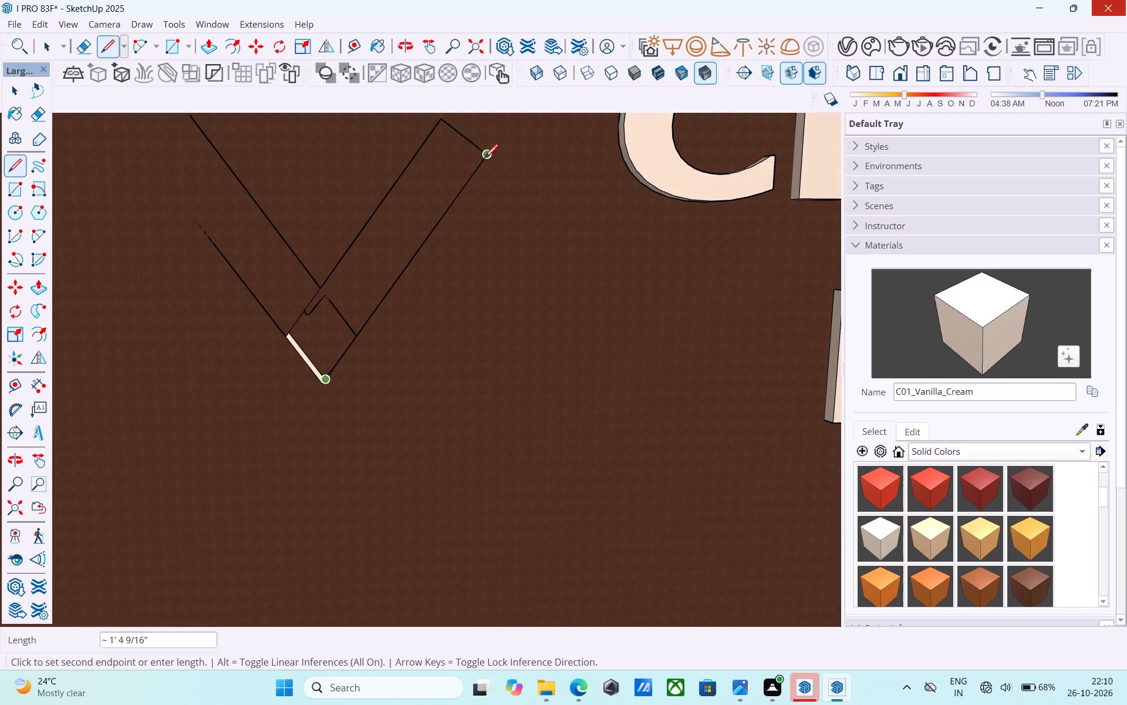
{"action": "left_click", "coordinate": [484, 159]}
{"action": "scroll", "coordinate": [325, 302], "scroll_direction": "up", "scroll_amount": 6}
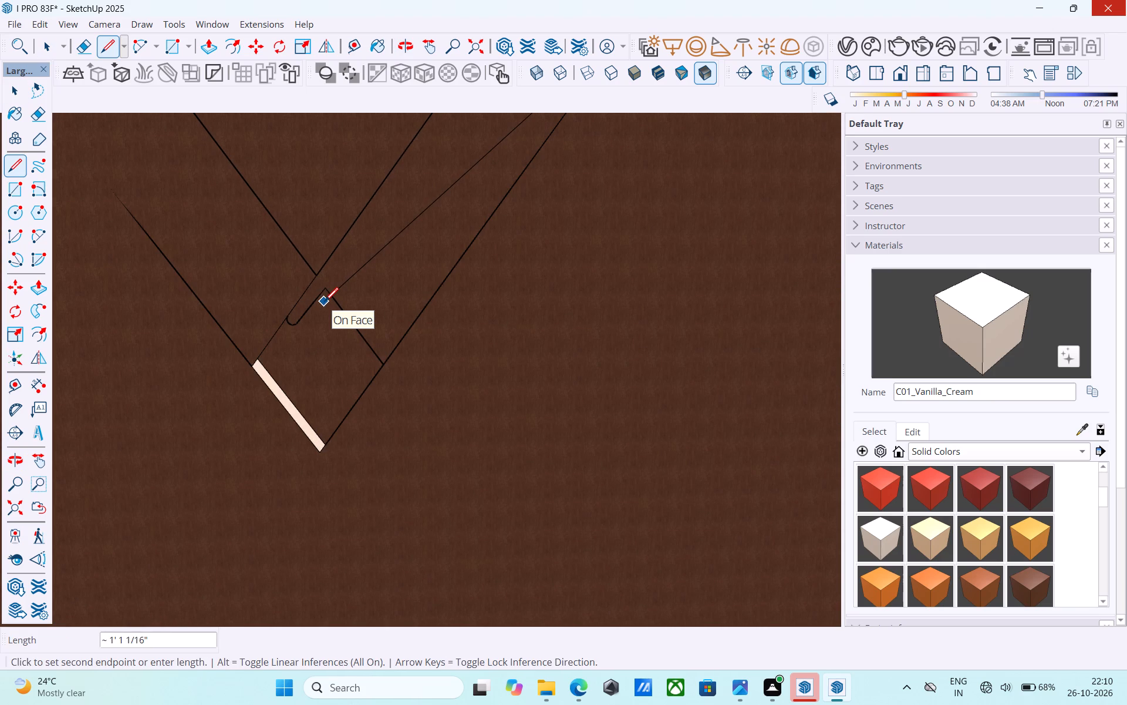
{"action": "key", "text": "l"}
{"action": "left_click", "coordinate": [320, 277]}
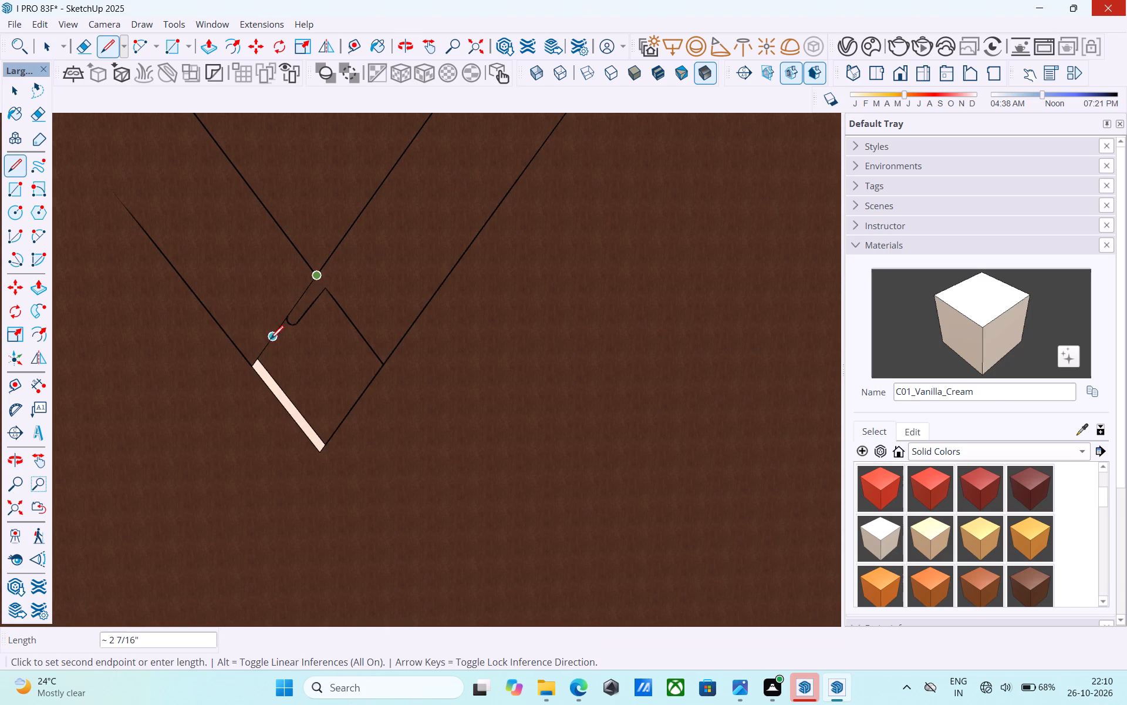
{"action": "left_click", "coordinate": [257, 357]}
{"action": "scroll", "coordinate": [335, 294], "scroll_direction": "up", "scroll_amount": 3}
{"action": "left_click", "coordinate": [325, 285]}
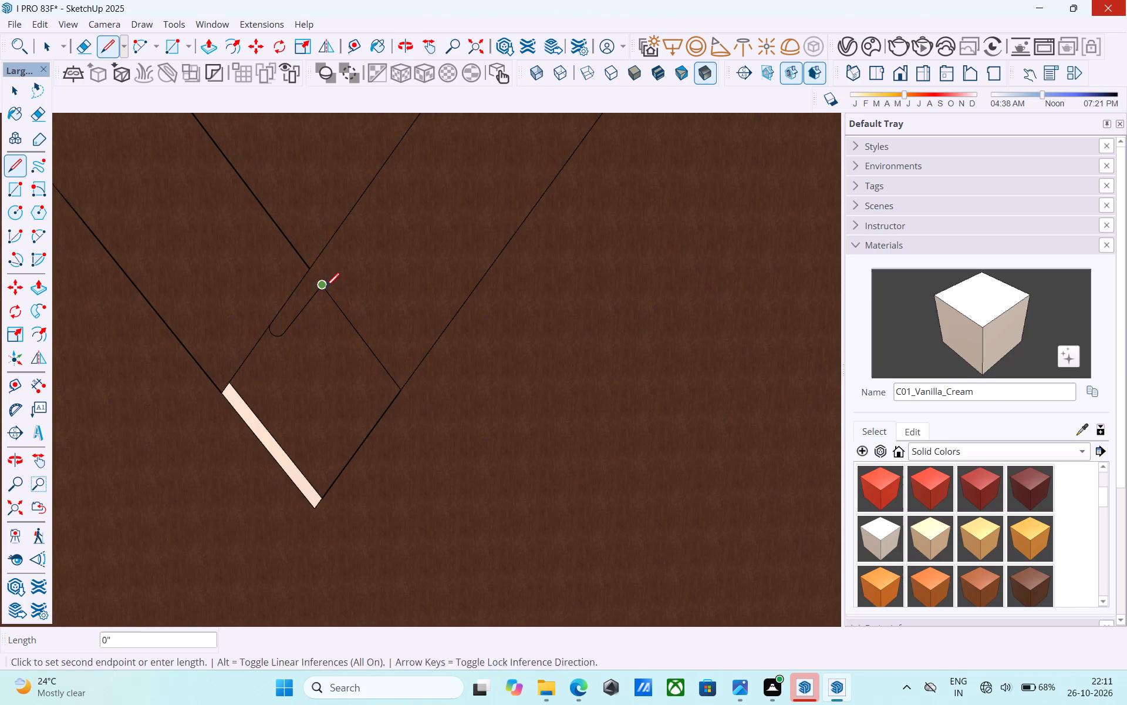
{"action": "left_click", "coordinate": [401, 398]}
{"action": "scroll", "coordinate": [390, 388], "scroll_direction": "down", "scroll_amount": 4}
Paint the face of the V's right arm with C01_Vanilla_Cream.
{"action": "key", "text": "space"}
{"action": "left_click", "coordinate": [397, 321]}
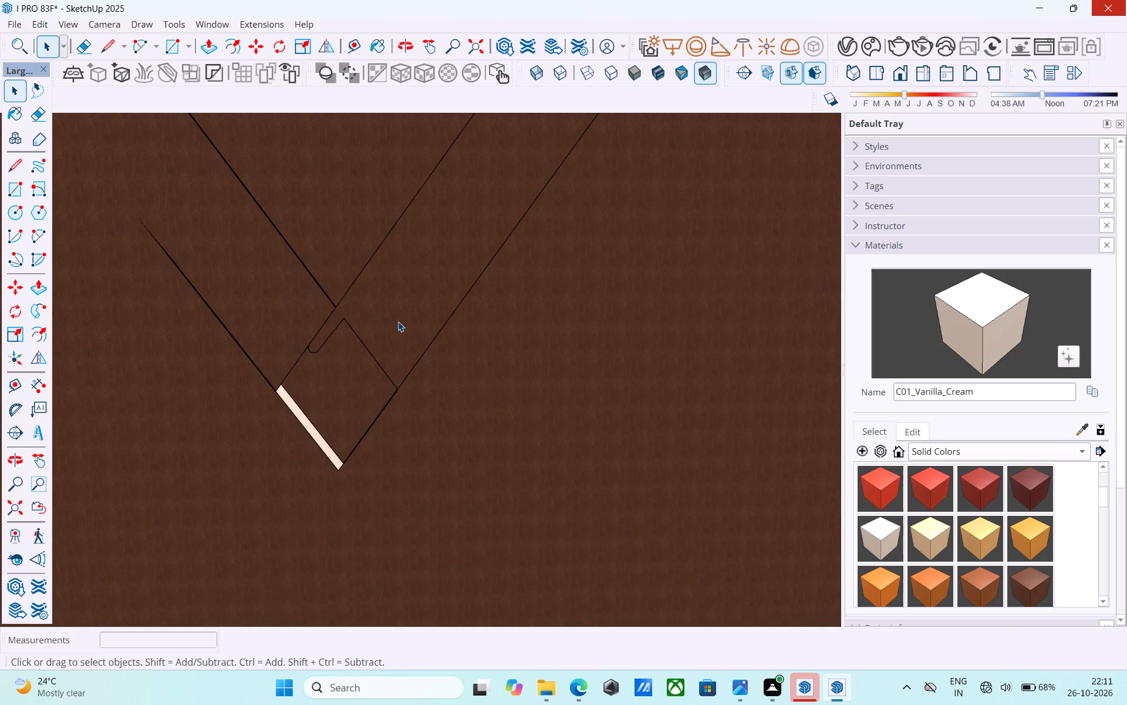
{"action": "scroll", "coordinate": [398, 324], "scroll_direction": "down", "scroll_amount": 7}
{"action": "left_click", "coordinate": [976, 316]}
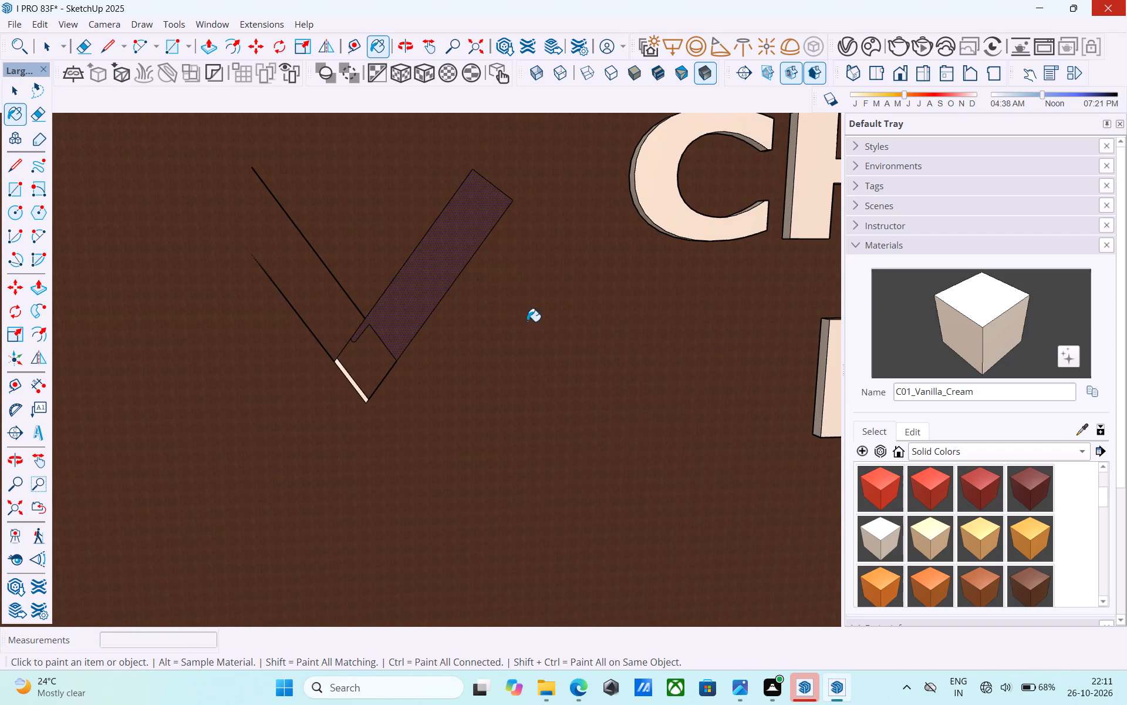
{"action": "left_click", "coordinate": [435, 293]}
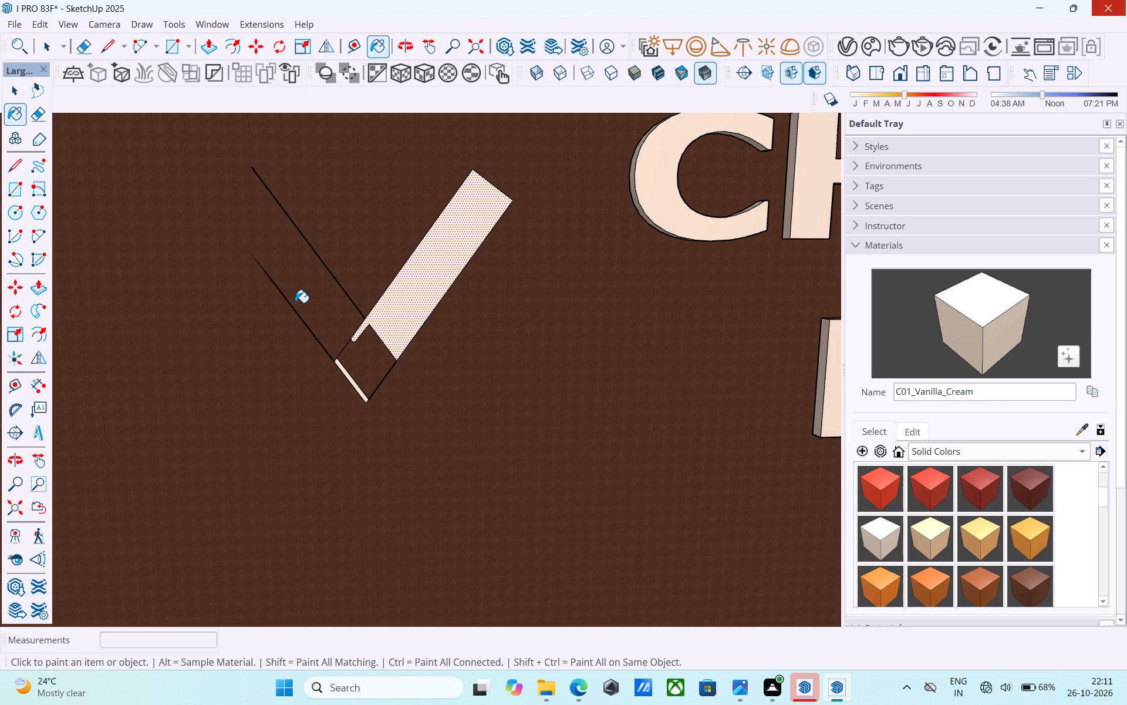
Draw an outward-bulging arc about 3 7/16" across between the long edges near the upper end of the V's right arm.
{"action": "middle_click_drag", "start_coordinate": [258, 268], "coordinate": [257, 250]}
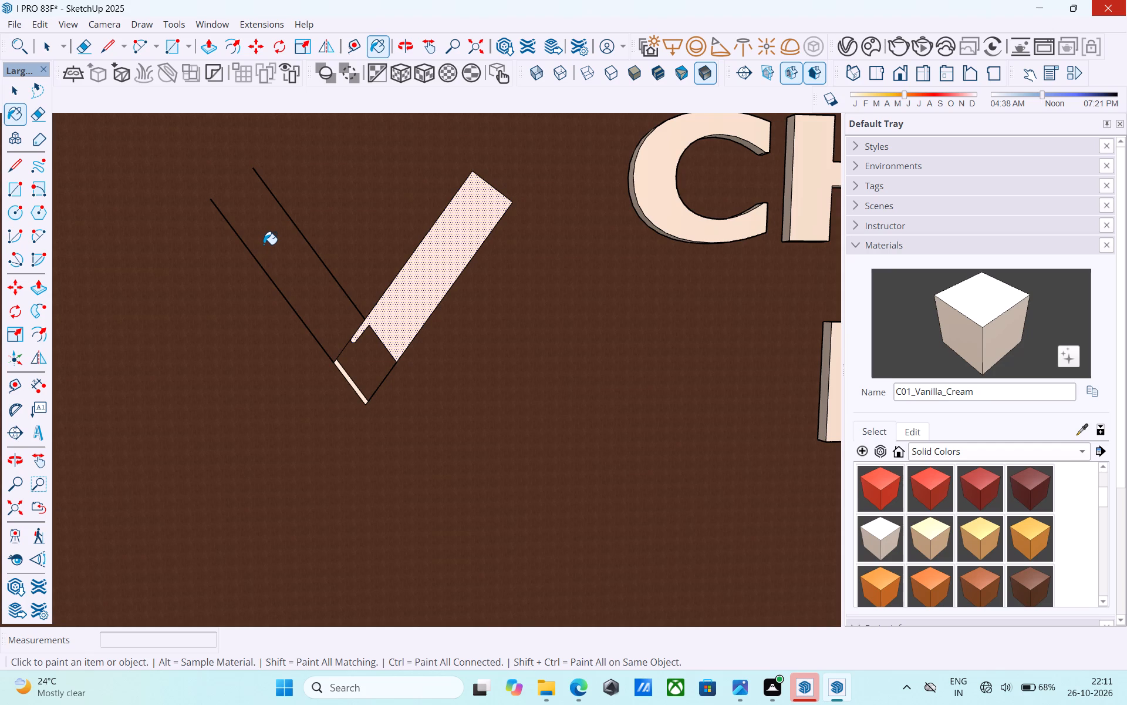
{"action": "key", "text": "a"}
{"action": "scroll", "coordinate": [454, 193], "scroll_direction": "up", "scroll_amount": 4}
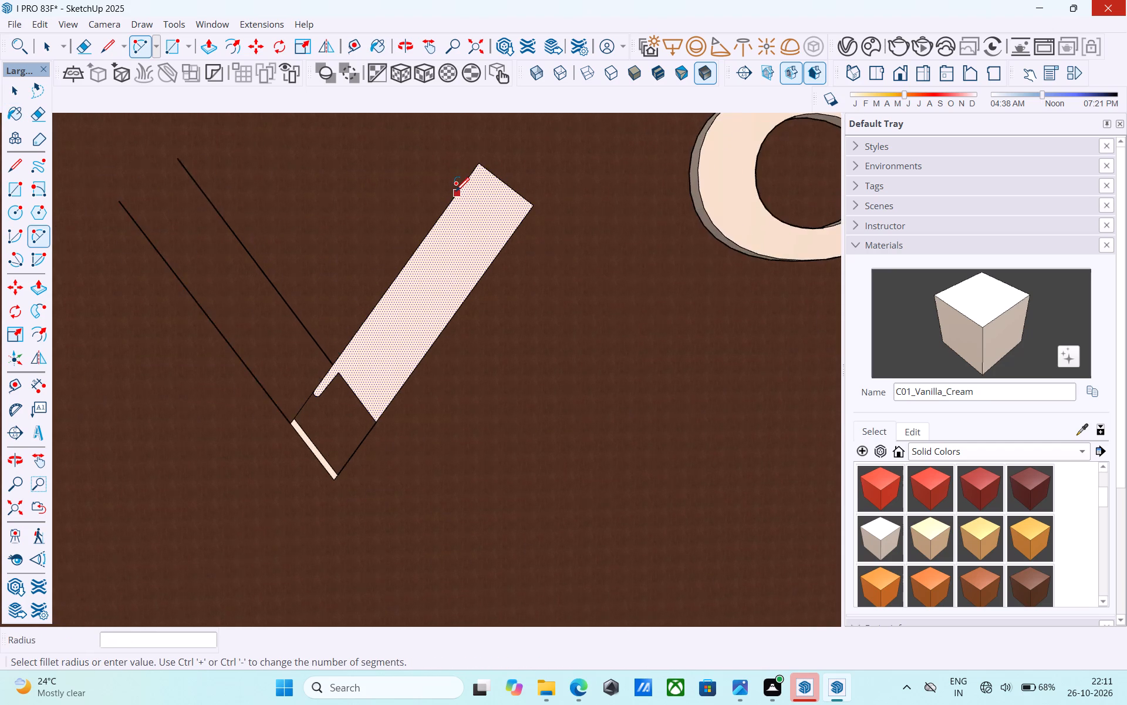
{"action": "scroll", "coordinate": [455, 193], "scroll_direction": "up", "scroll_amount": 1}
{"action": "left_click", "coordinate": [459, 193]}
{"action": "left_click", "coordinate": [526, 246]}
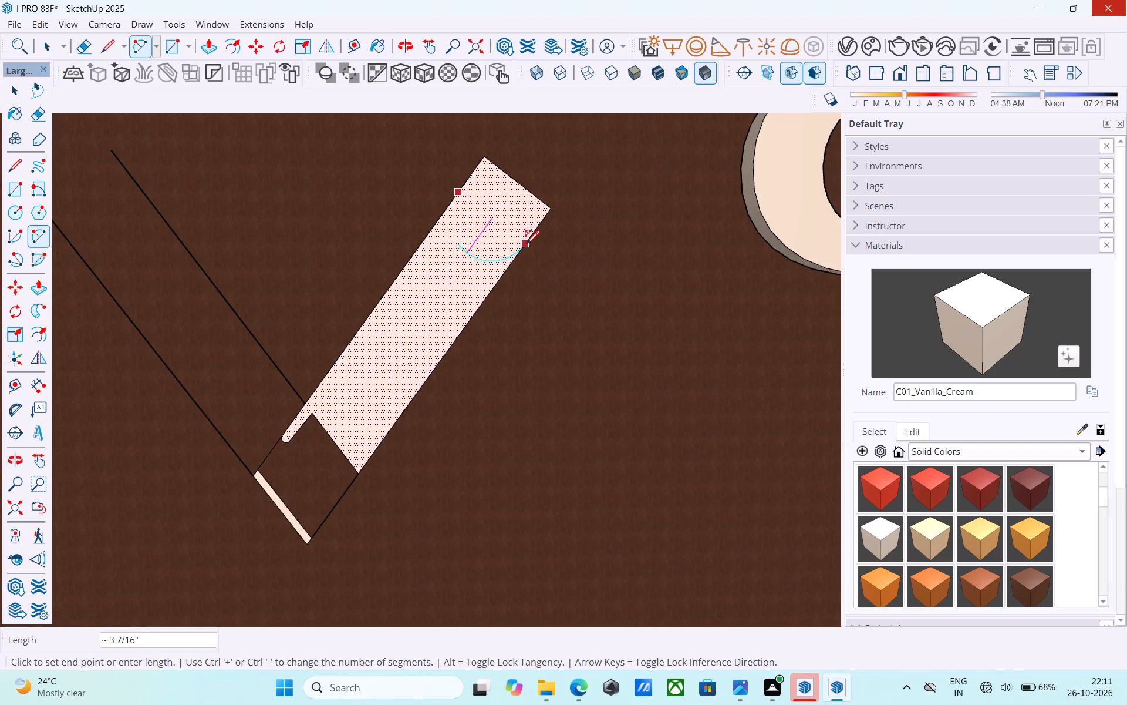
{"action": "scroll", "coordinate": [528, 211], "scroll_direction": "up", "scroll_amount": 5}
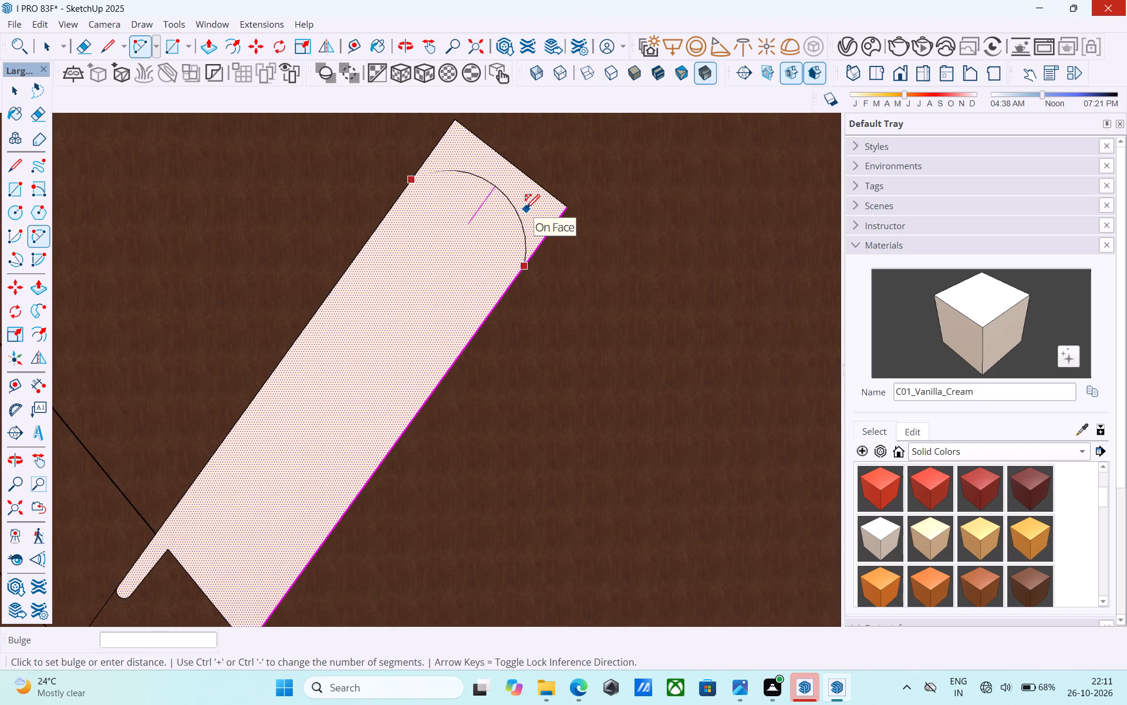
{"action": "left_click", "coordinate": [526, 210]}
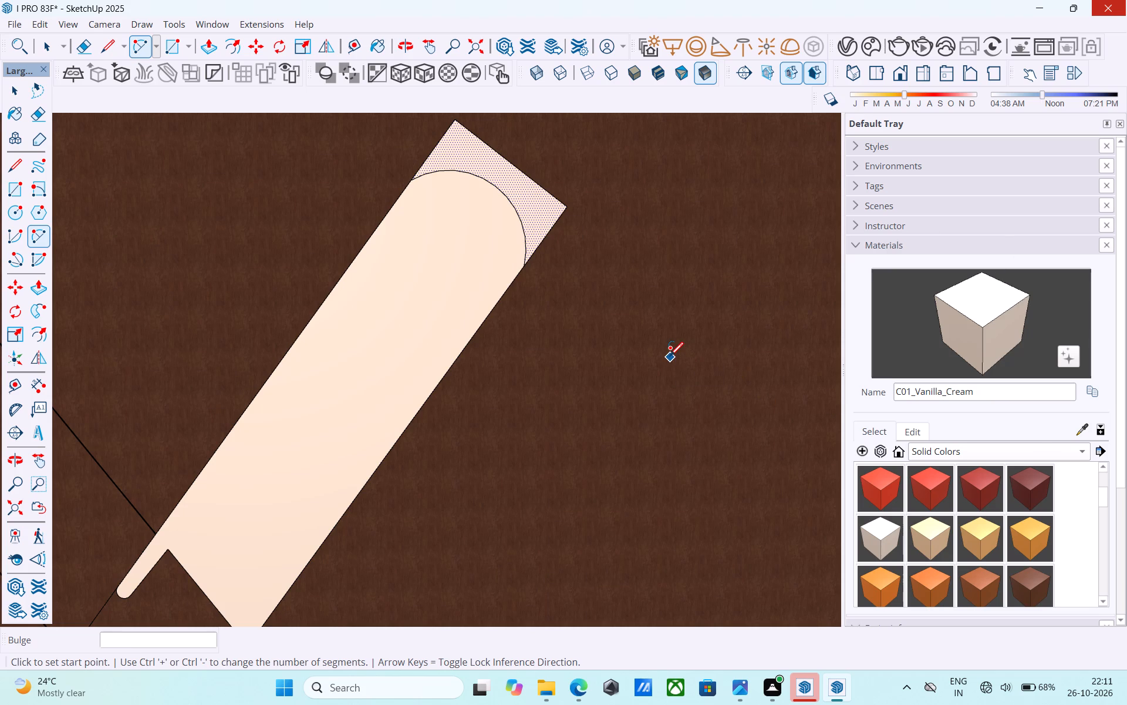
Erase the corner edges beyond the arc to leave a rounded upper end on the V's right arm.
{"action": "key", "text": "e"}
{"action": "left_click_drag", "start_coordinate": [585, 261], "coordinate": [549, 229]}
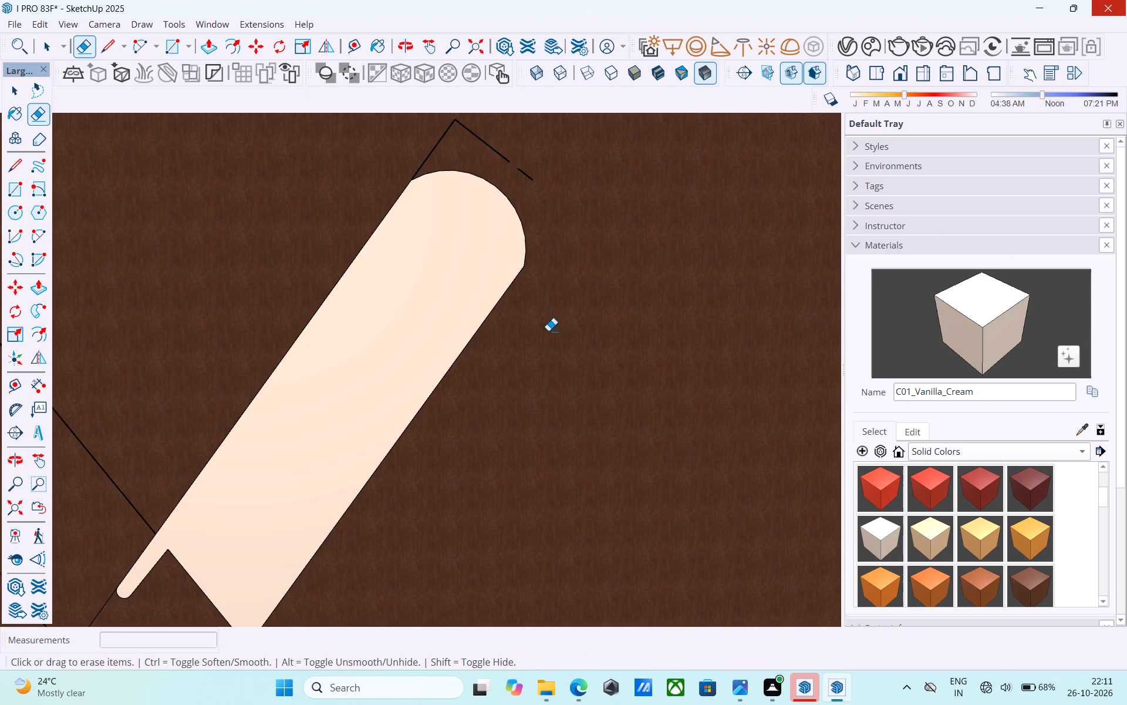
{"action": "scroll", "coordinate": [548, 335], "scroll_direction": "down", "scroll_amount": 5}
{"action": "scroll", "coordinate": [536, 231], "scroll_direction": "up", "scroll_amount": 4}
{"action": "left_click_drag", "start_coordinate": [532, 234], "coordinate": [538, 250]}
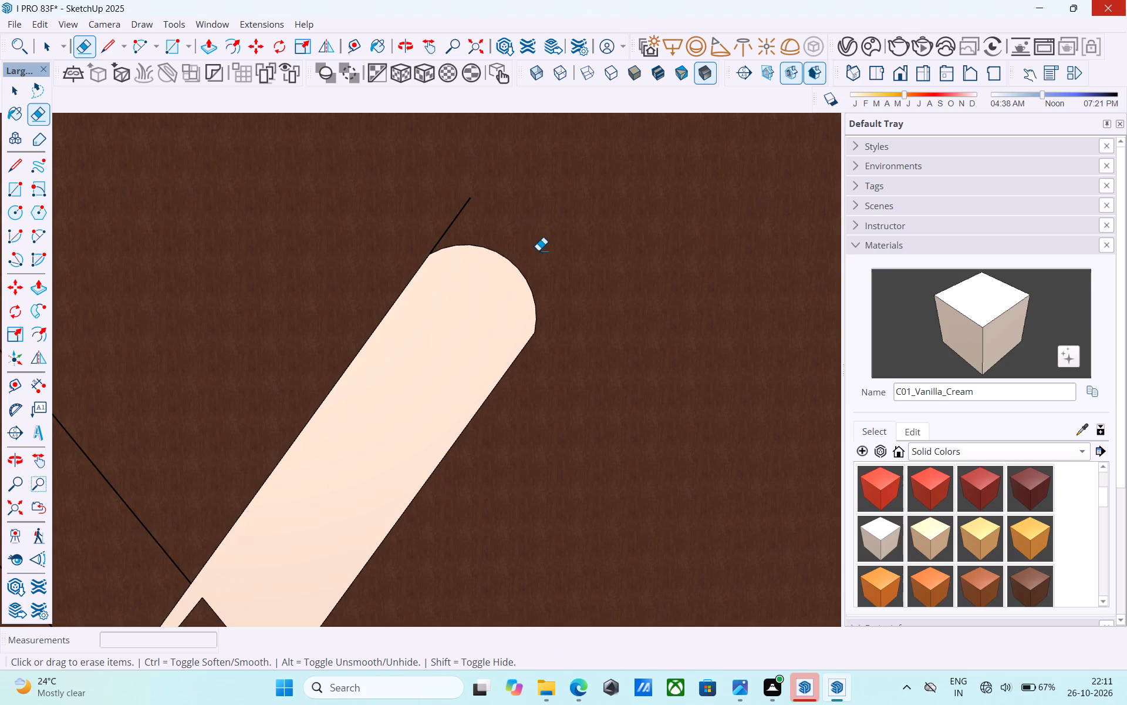
{"action": "left_click_drag", "start_coordinate": [491, 214], "coordinate": [423, 203]}
{"action": "scroll", "coordinate": [569, 219], "scroll_direction": "down", "scroll_amount": 10}
{"action": "middle_click_drag", "start_coordinate": [584, 244], "coordinate": [574, 234]}
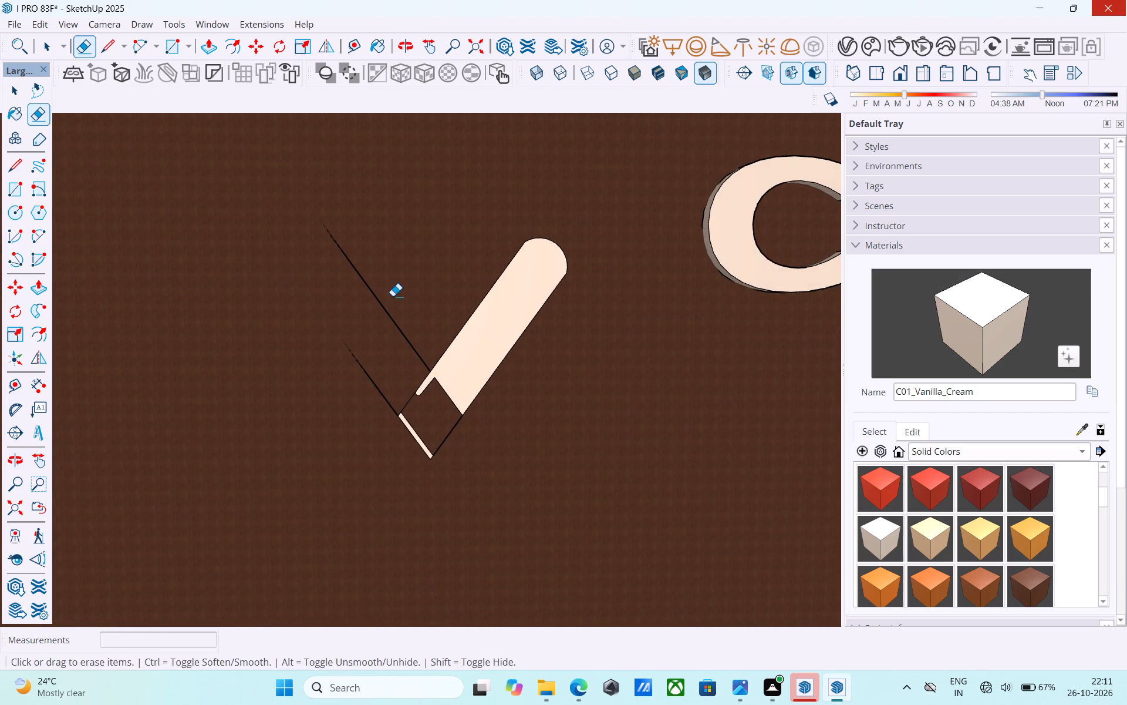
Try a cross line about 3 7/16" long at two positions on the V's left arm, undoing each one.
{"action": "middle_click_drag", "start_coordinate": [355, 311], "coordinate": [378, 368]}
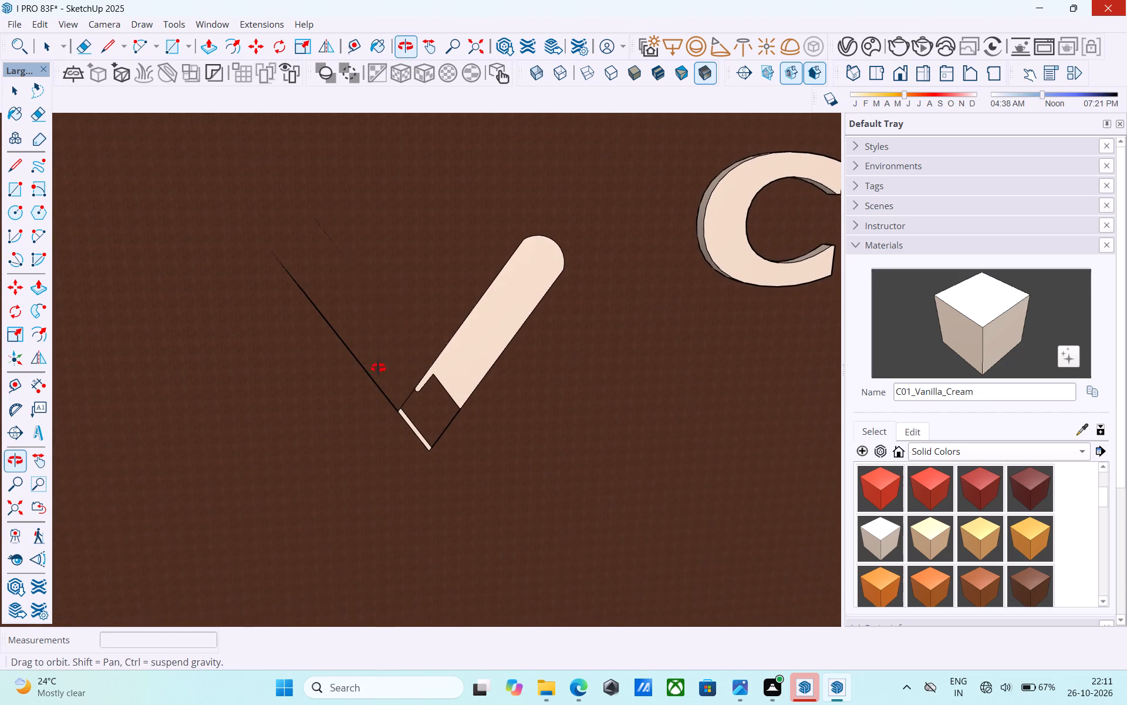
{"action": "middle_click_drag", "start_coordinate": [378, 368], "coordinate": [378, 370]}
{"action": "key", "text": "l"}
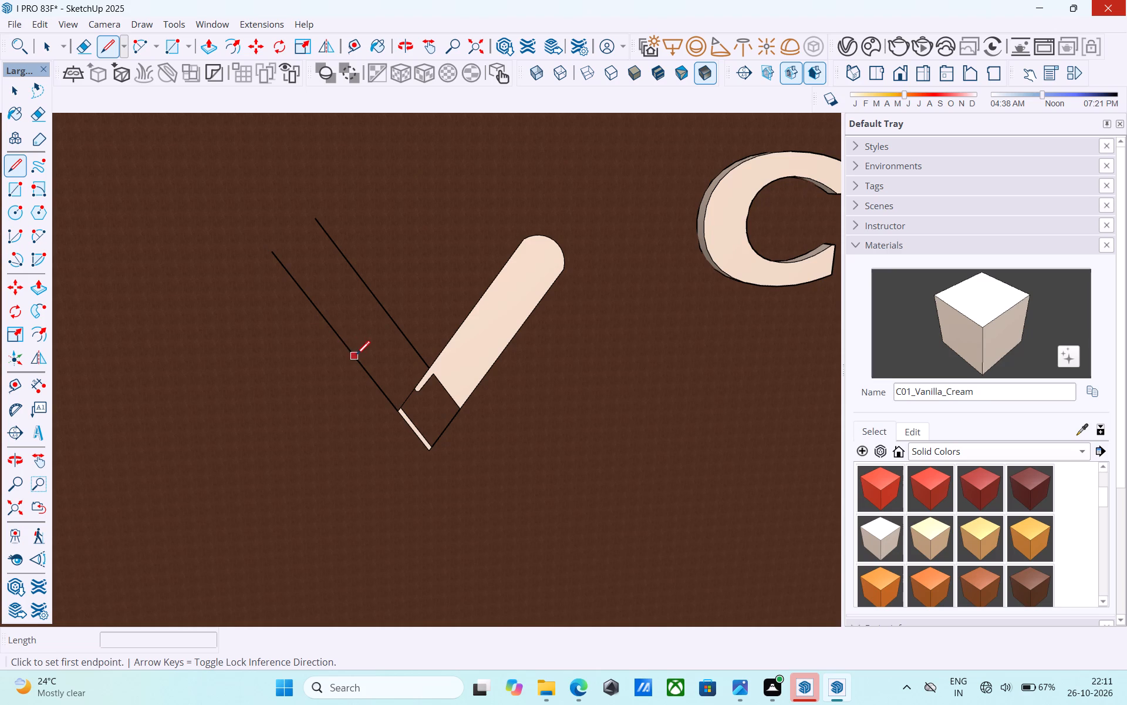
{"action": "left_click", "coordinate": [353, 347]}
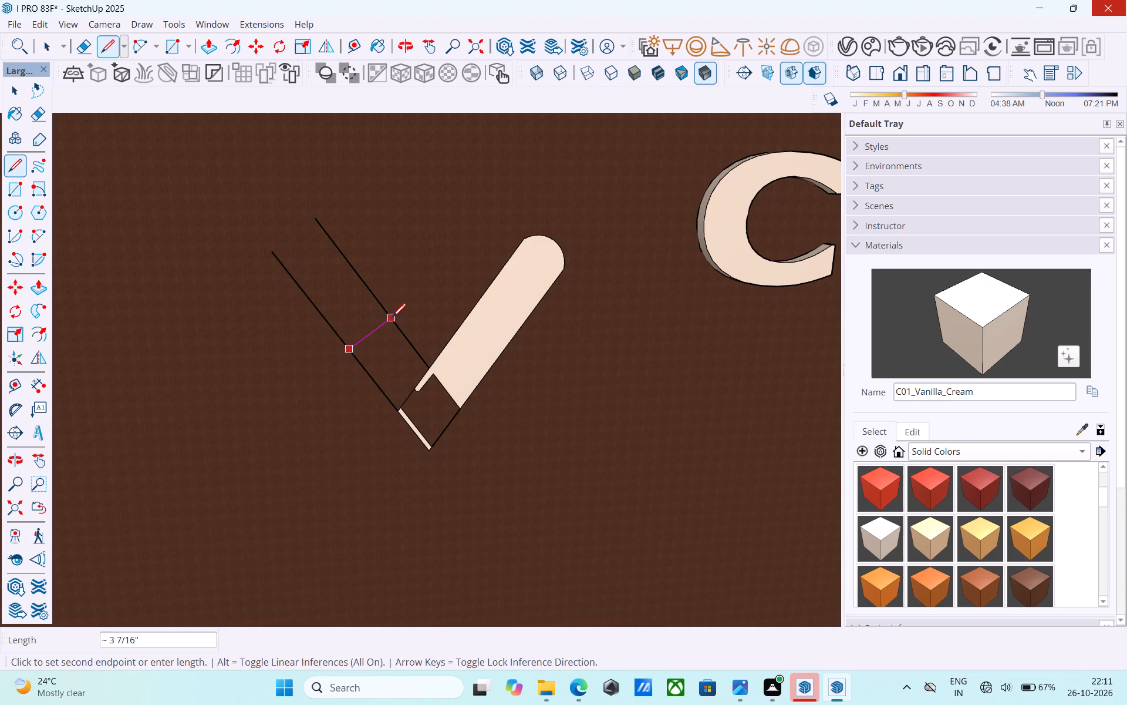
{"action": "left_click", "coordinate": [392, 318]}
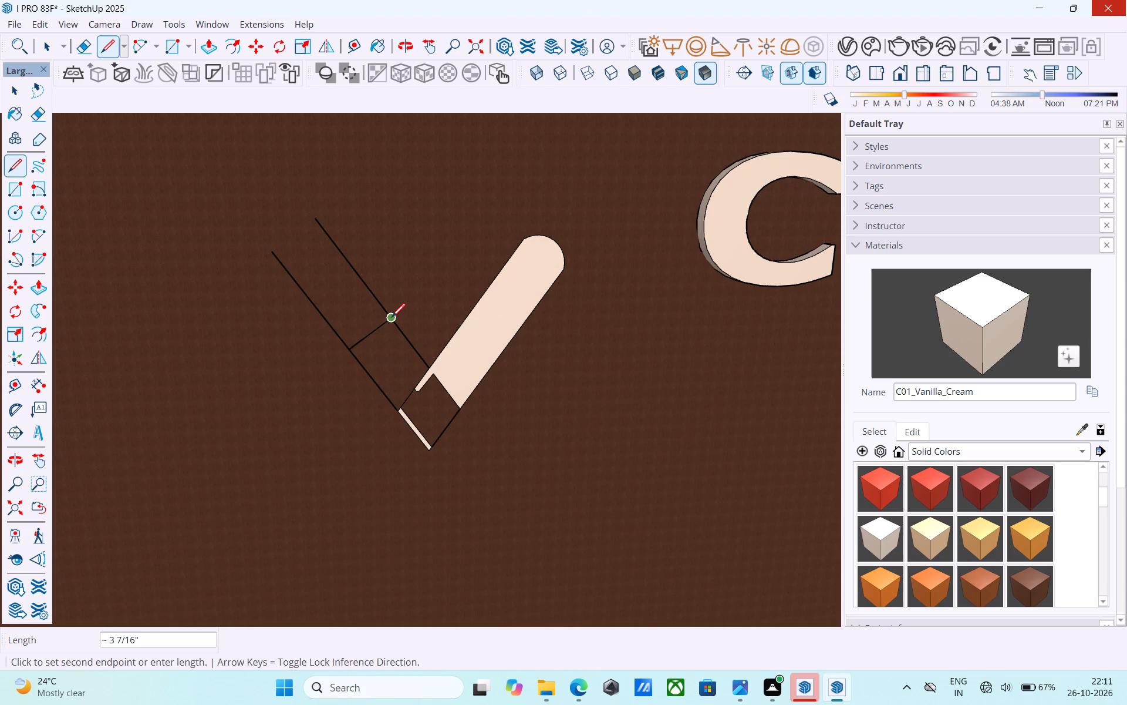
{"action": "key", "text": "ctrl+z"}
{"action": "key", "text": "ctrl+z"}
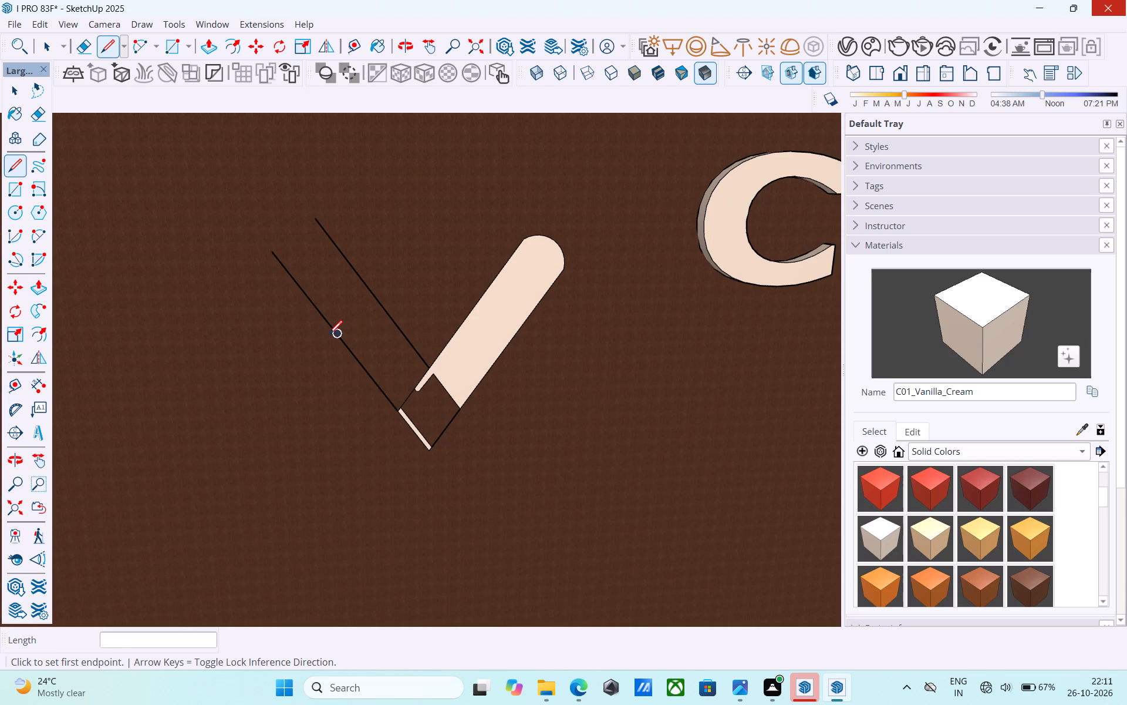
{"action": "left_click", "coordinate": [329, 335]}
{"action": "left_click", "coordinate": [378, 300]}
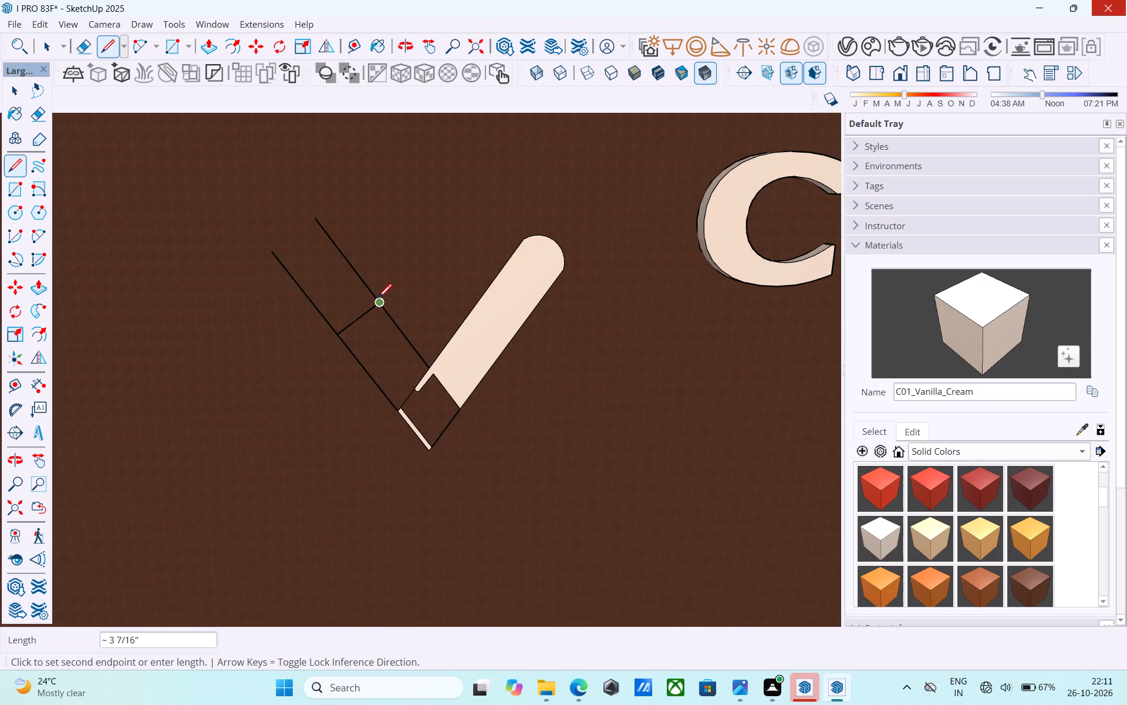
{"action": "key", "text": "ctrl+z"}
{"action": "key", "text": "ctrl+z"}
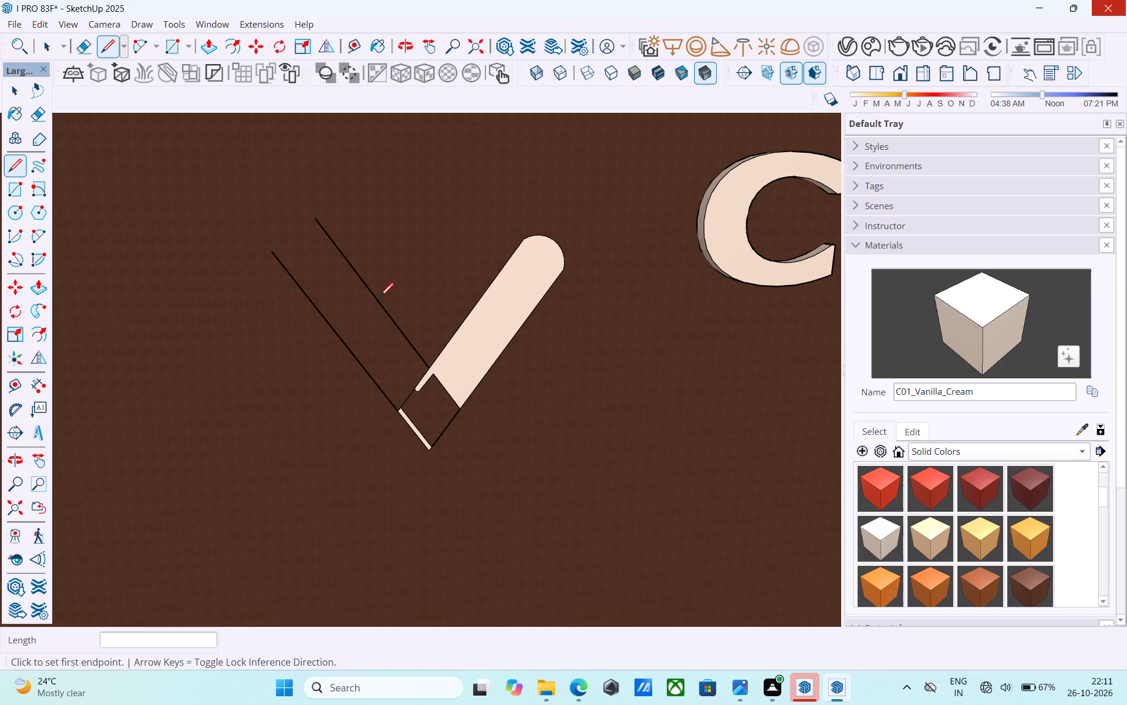
Draw a cross line about 3 7/16" long between the left arm's edges and an arc bulging upward from its ends.
{"action": "left_click", "coordinate": [334, 330]}
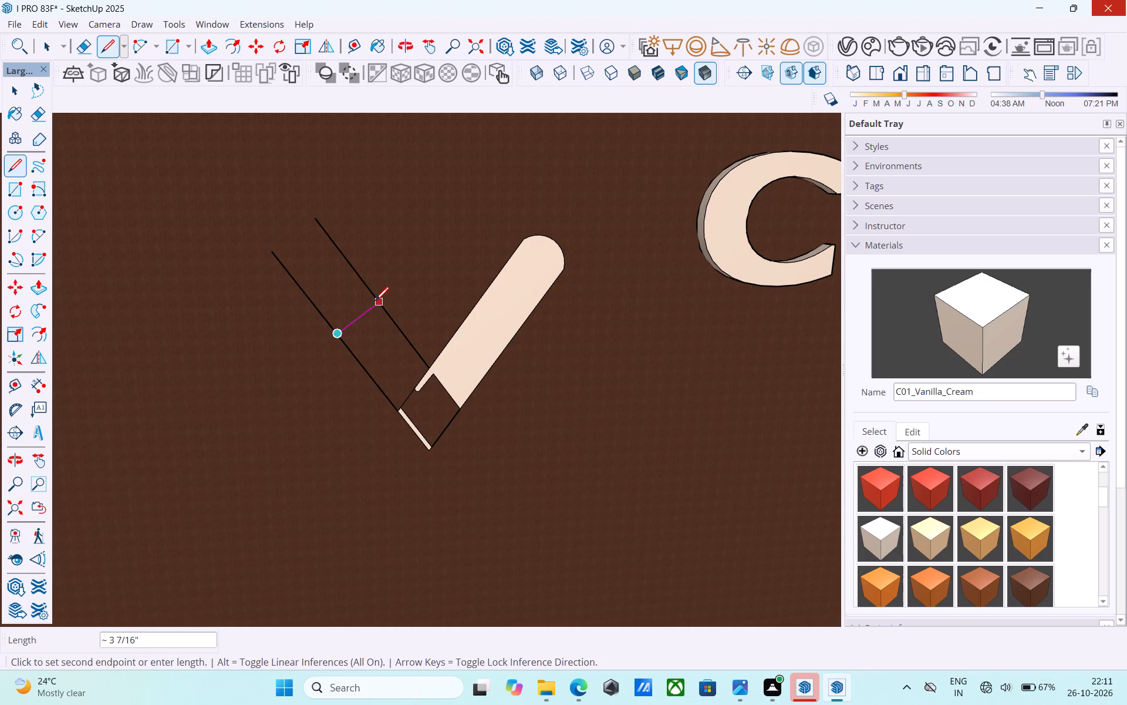
{"action": "left_click", "coordinate": [376, 302]}
{"action": "key", "text": "a"}
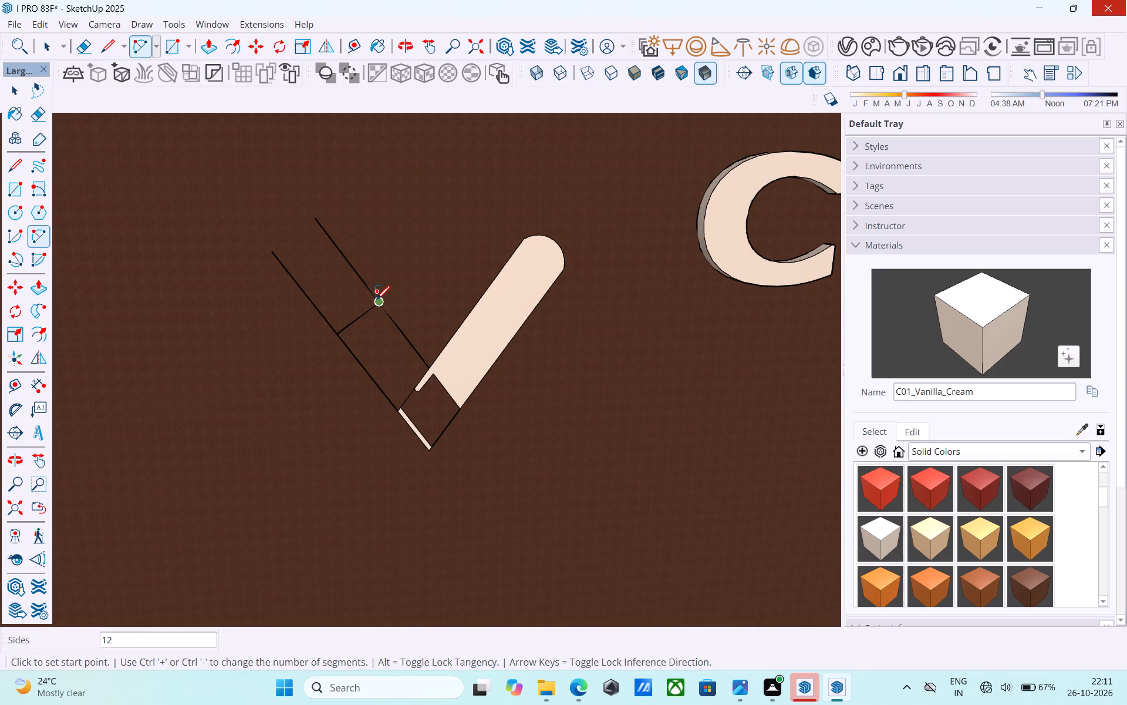
{"action": "left_click", "coordinate": [334, 333]}
{"action": "left_click", "coordinate": [372, 308]}
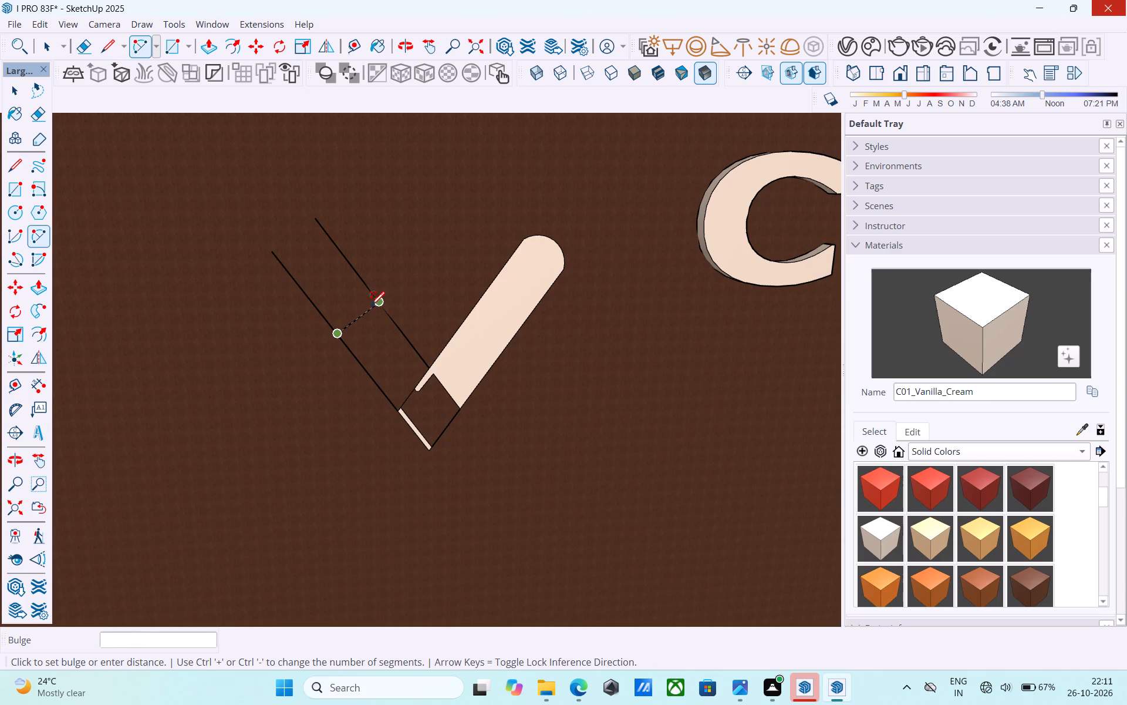
{"action": "scroll", "coordinate": [340, 302], "scroll_direction": "up", "scroll_amount": 4}
{"action": "left_click", "coordinate": [340, 302]}
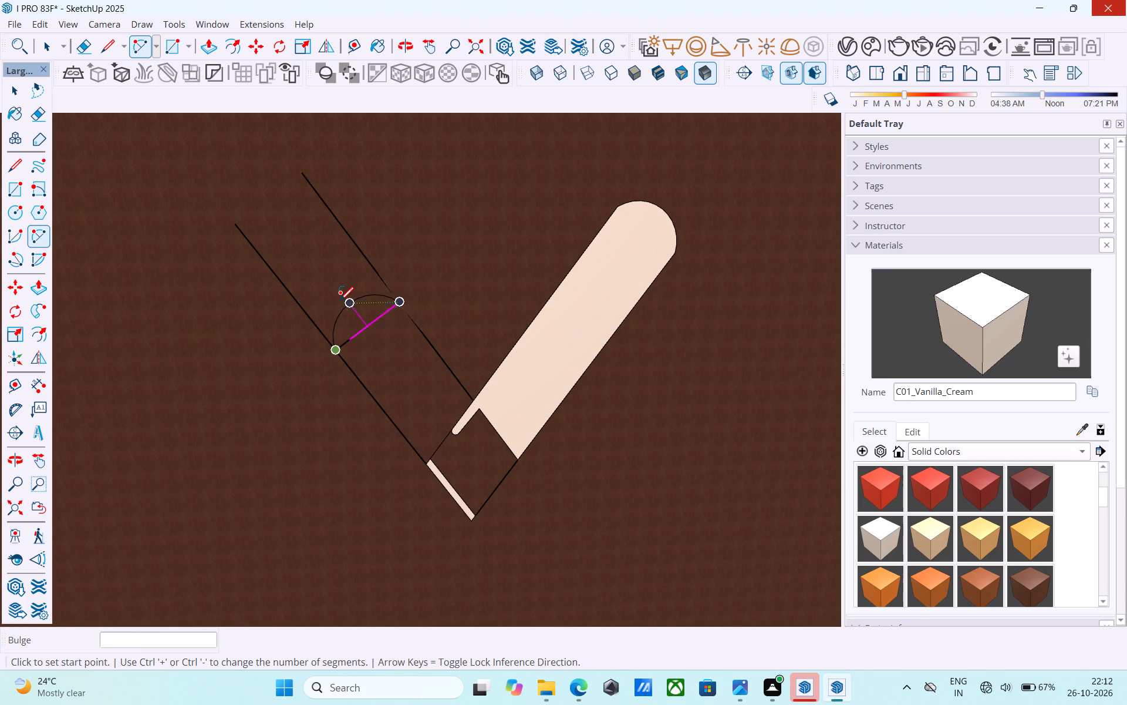
Erase the left arm's edges extending beyond the arc and the straight cross line beneath it.
{"action": "key", "text": "e"}
{"action": "left_click_drag", "start_coordinate": [323, 299], "coordinate": [190, 329]}
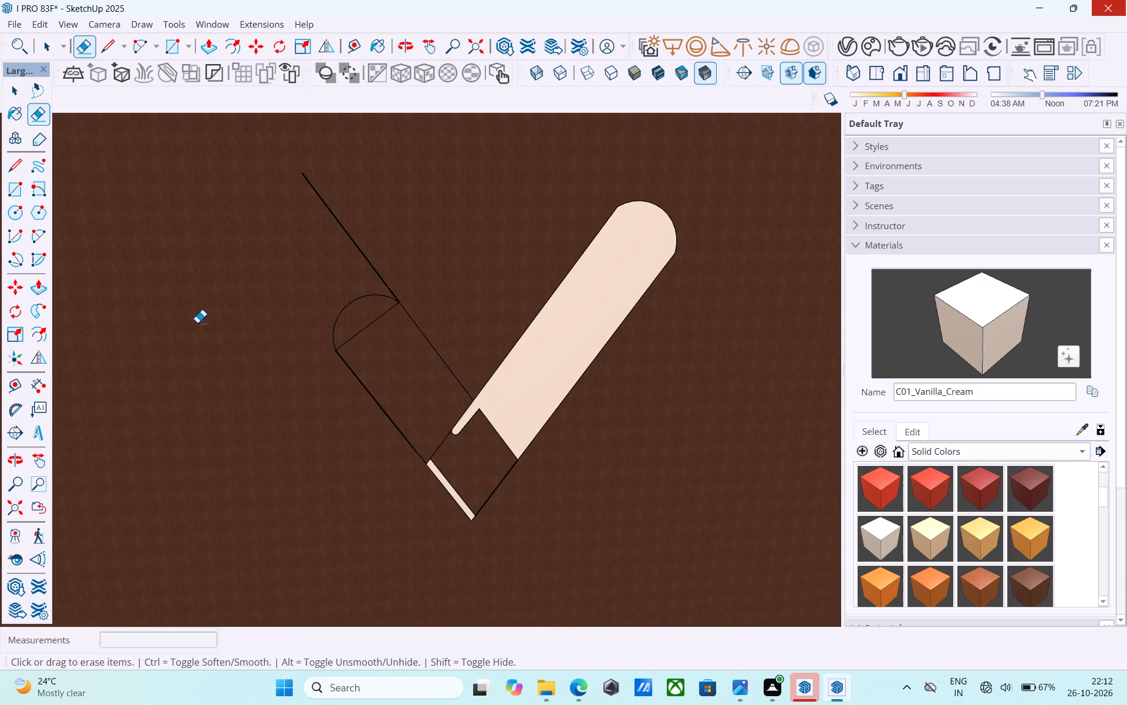
{"action": "left_click_drag", "start_coordinate": [345, 267], "coordinate": [434, 239]}
{"action": "left_click", "coordinate": [363, 328]}
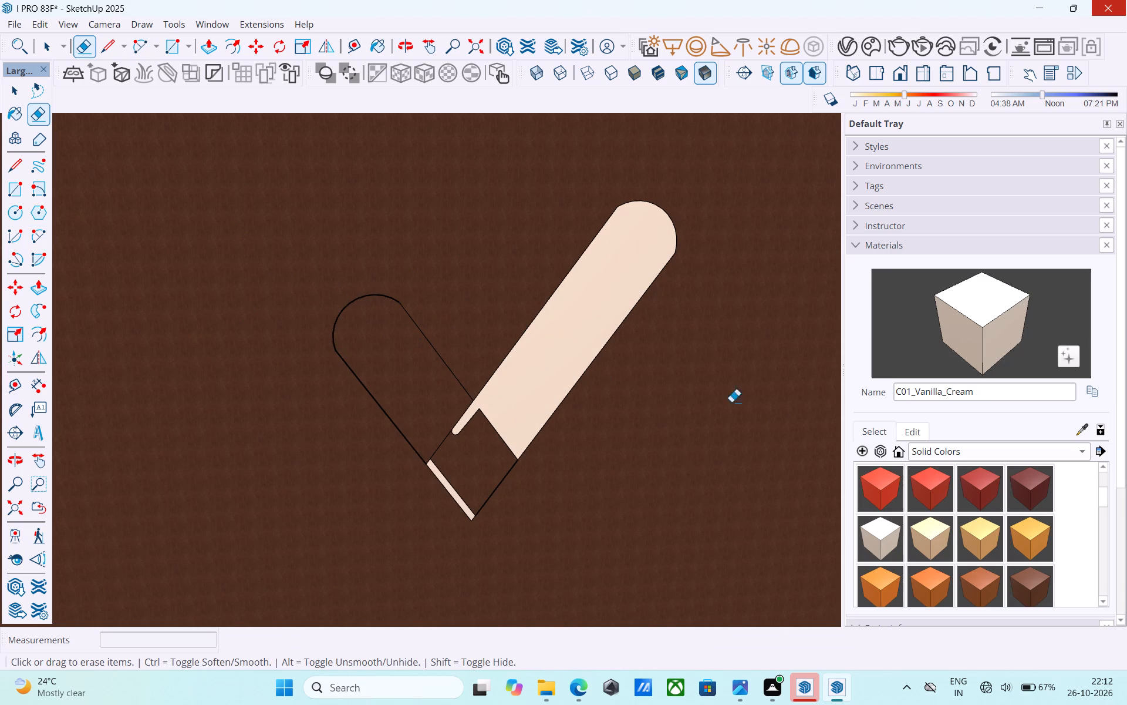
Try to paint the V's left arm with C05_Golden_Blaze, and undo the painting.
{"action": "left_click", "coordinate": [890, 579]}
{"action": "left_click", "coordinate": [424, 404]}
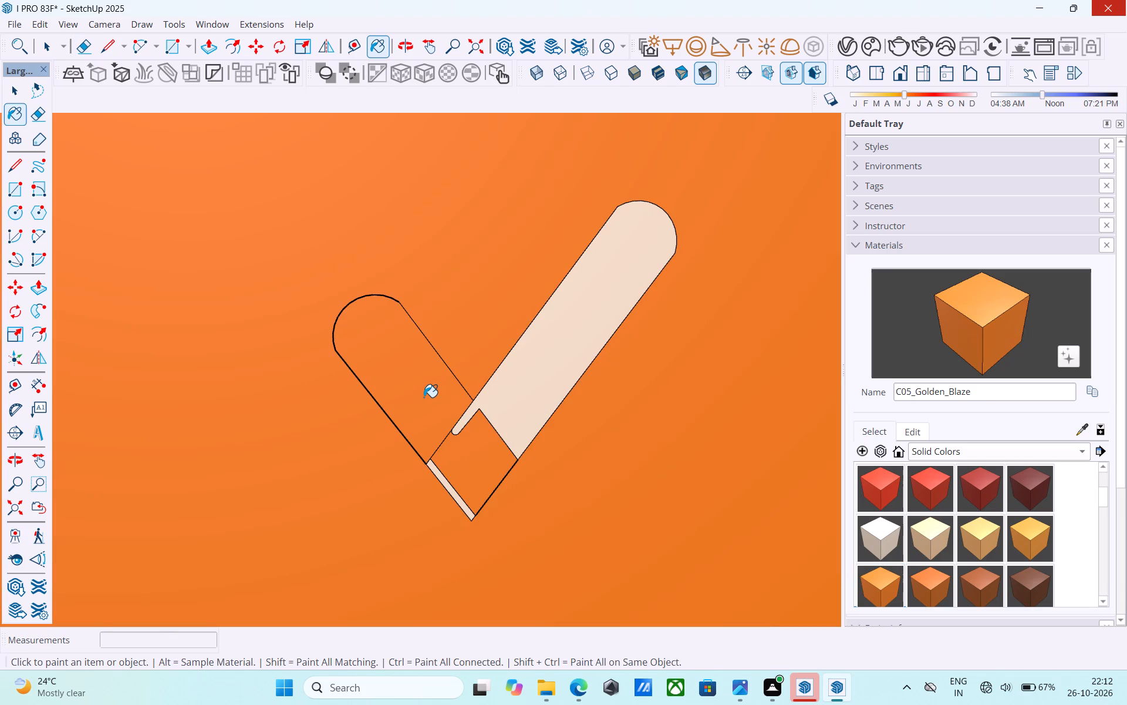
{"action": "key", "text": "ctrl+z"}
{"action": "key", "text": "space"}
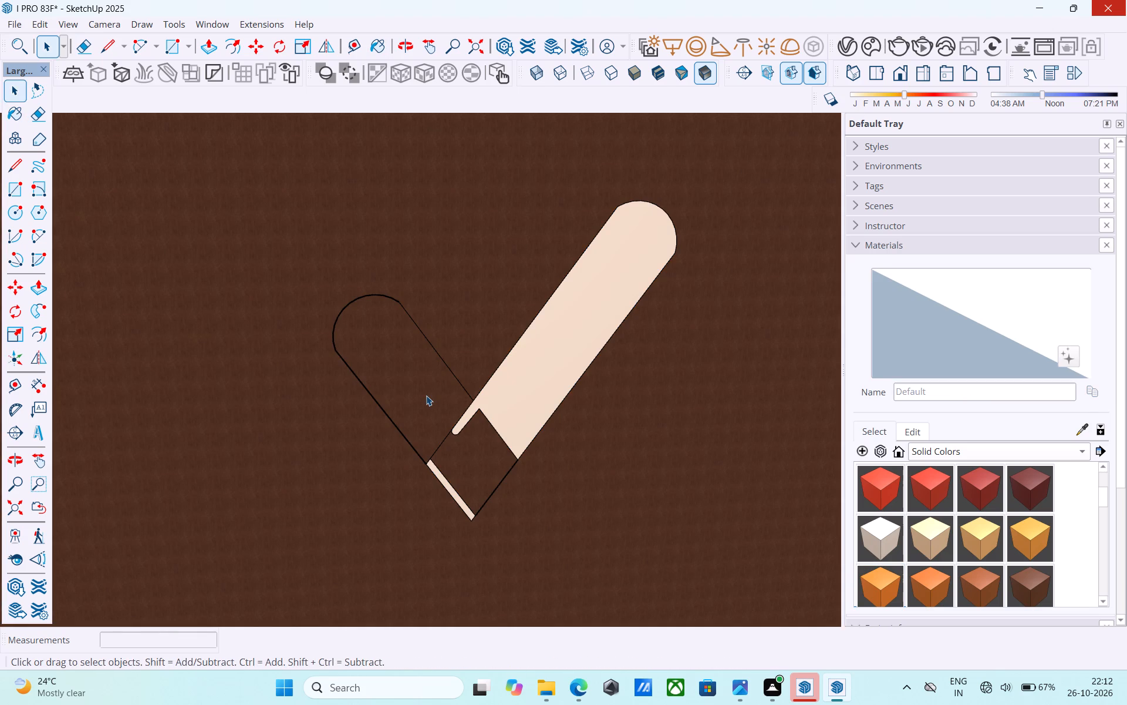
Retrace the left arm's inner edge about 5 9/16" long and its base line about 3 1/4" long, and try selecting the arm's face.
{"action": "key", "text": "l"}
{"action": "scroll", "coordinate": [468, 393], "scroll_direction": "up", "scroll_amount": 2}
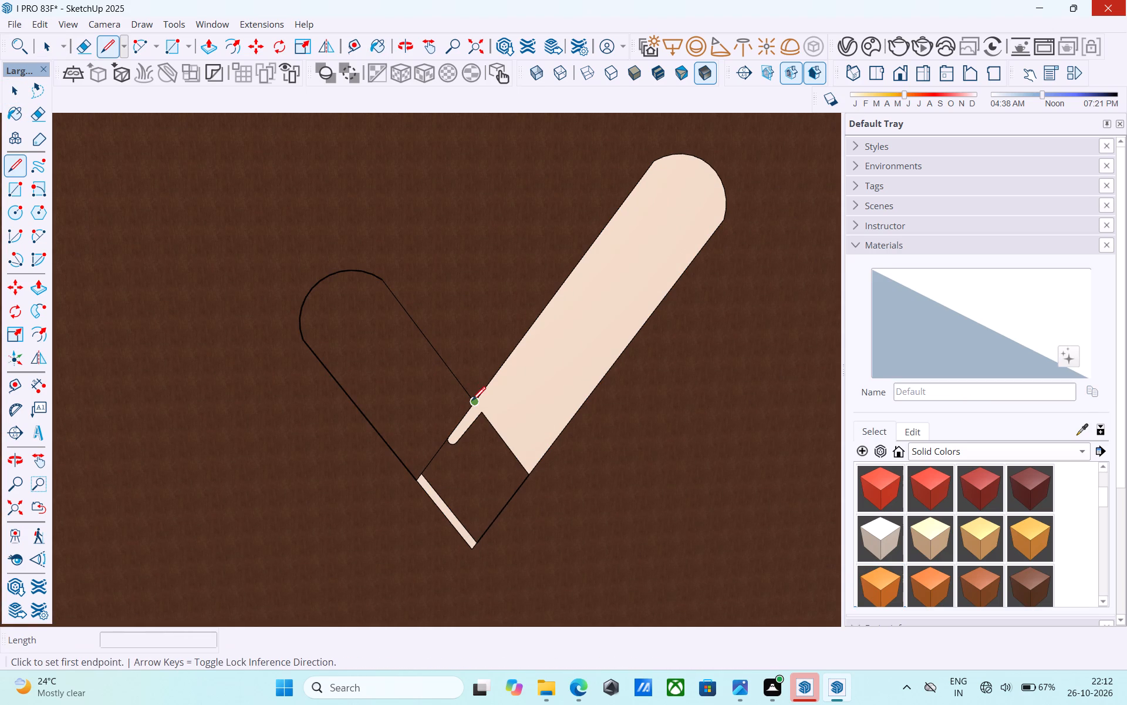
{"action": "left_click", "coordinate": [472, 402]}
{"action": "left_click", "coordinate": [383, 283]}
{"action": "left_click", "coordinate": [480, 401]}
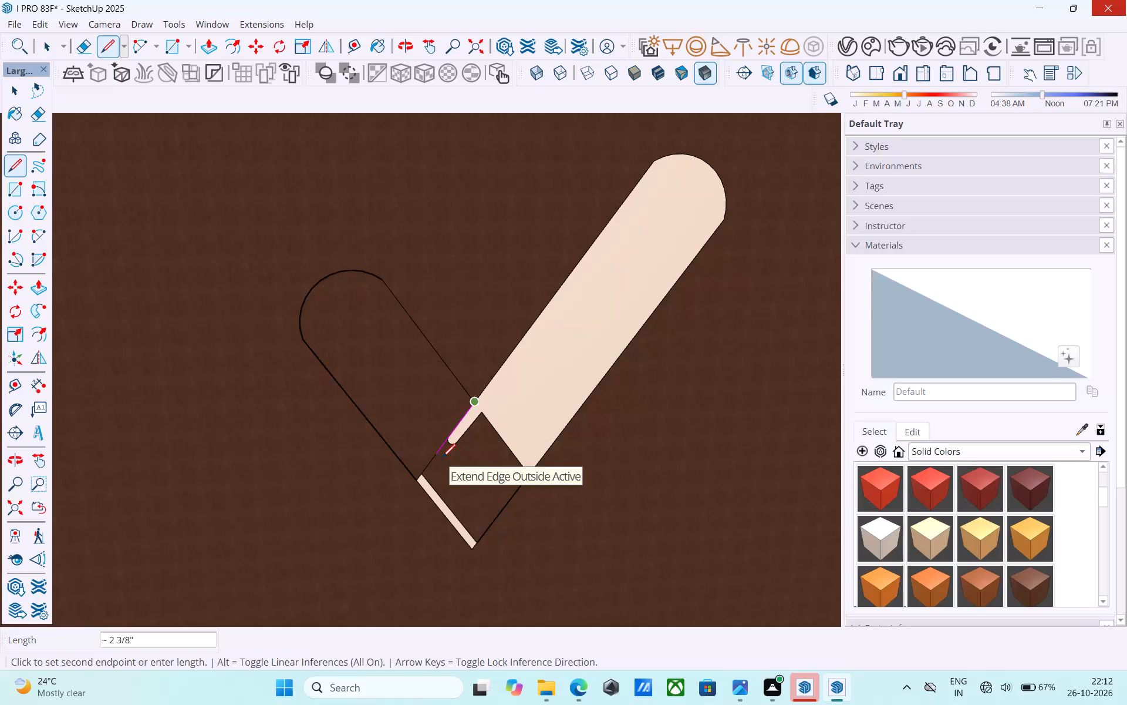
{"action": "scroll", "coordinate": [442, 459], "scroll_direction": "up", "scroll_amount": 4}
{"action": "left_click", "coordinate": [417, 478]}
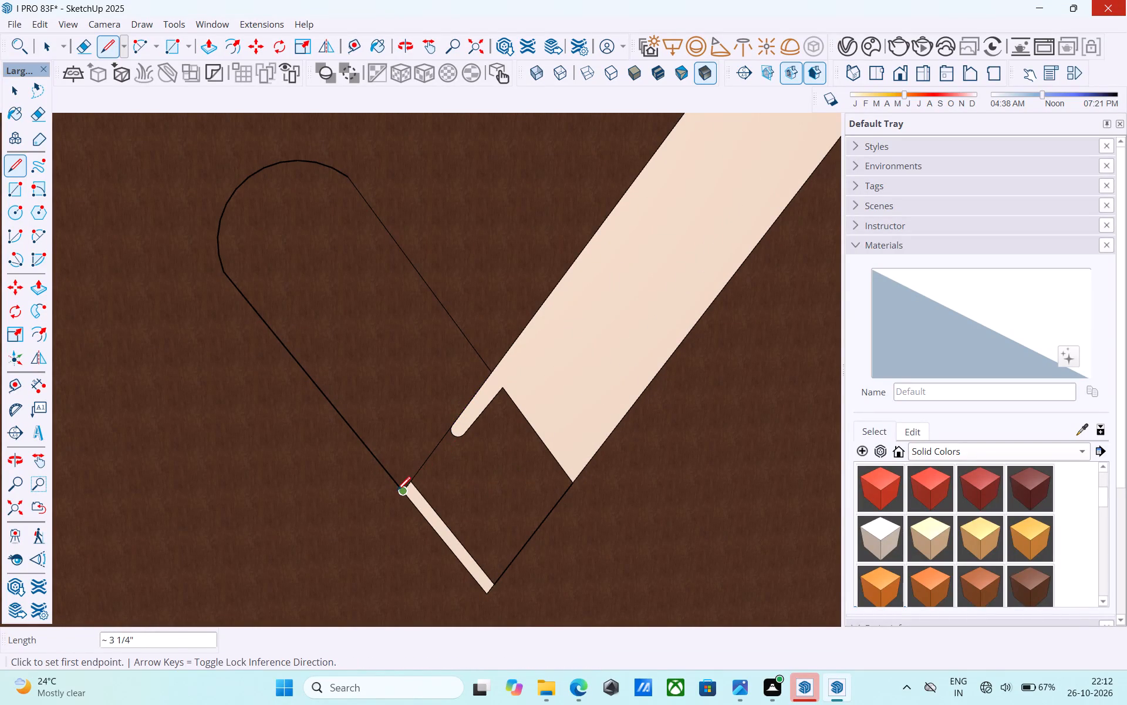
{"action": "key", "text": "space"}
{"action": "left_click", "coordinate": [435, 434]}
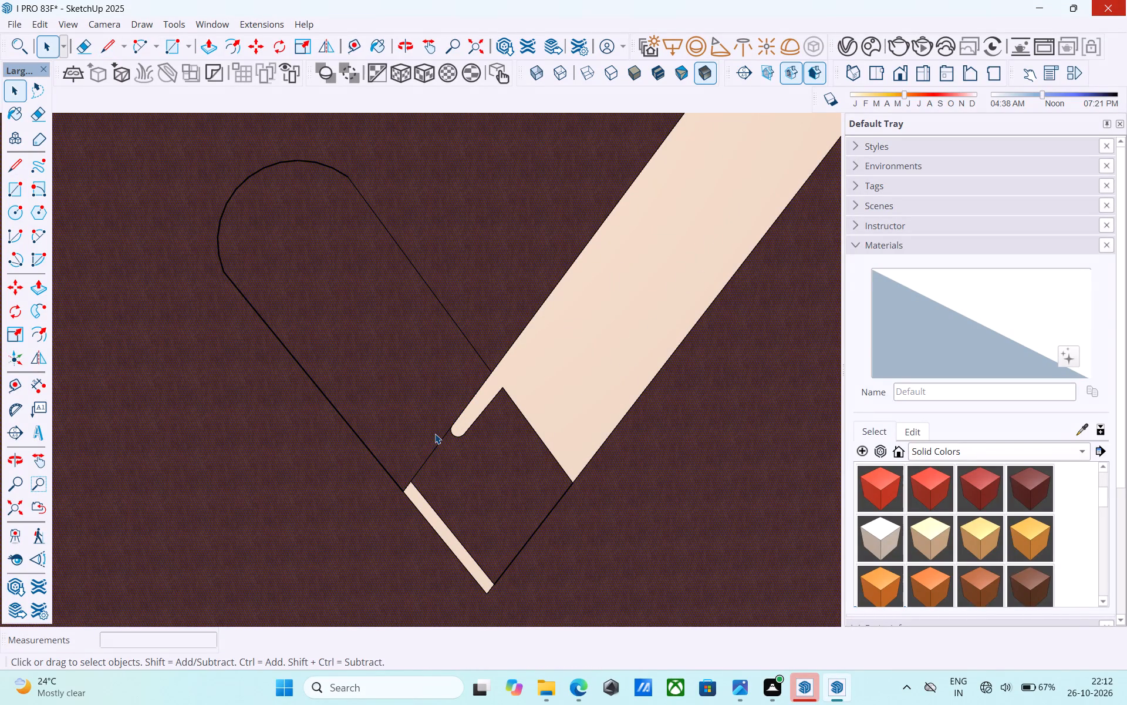
Erase the rounded outline of the V's left arm, keeping the right arm and the V's base.
{"action": "middle_click_drag", "start_coordinate": [435, 434], "coordinate": [774, 498]}
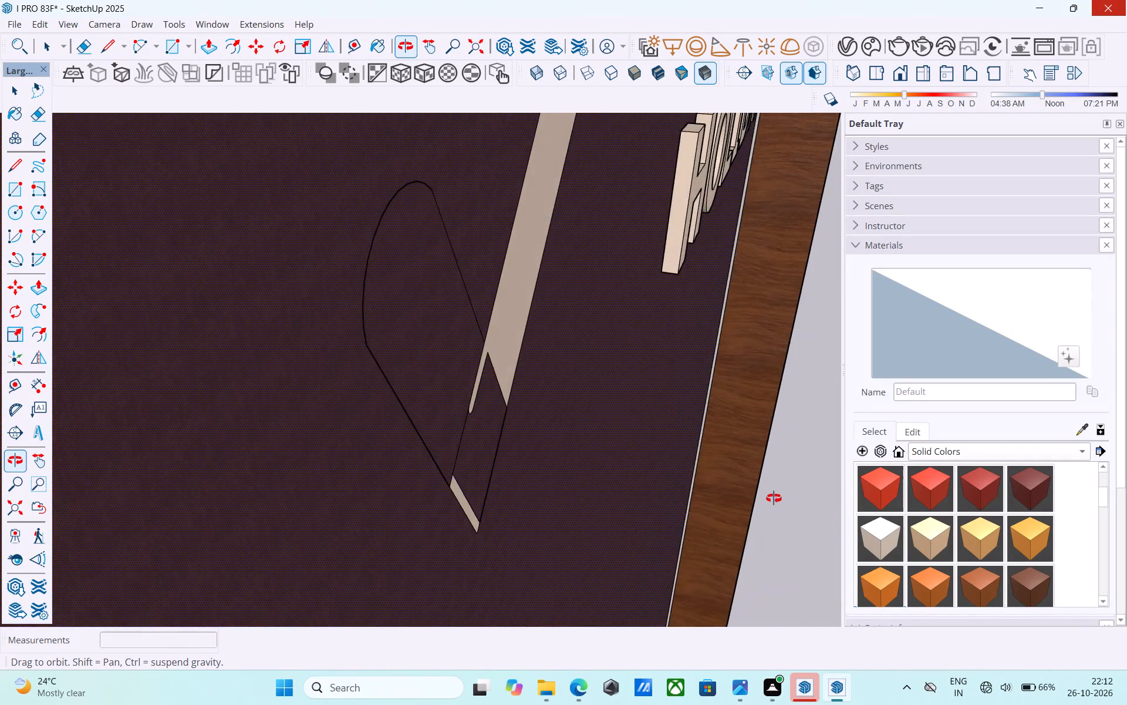
{"action": "middle_click_drag", "start_coordinate": [774, 498], "coordinate": [493, 467]}
{"action": "scroll", "coordinate": [777, 493], "scroll_direction": "up", "scroll_amount": 1}
{"action": "scroll", "coordinate": [515, 472], "scroll_direction": "down", "scroll_amount": 16}
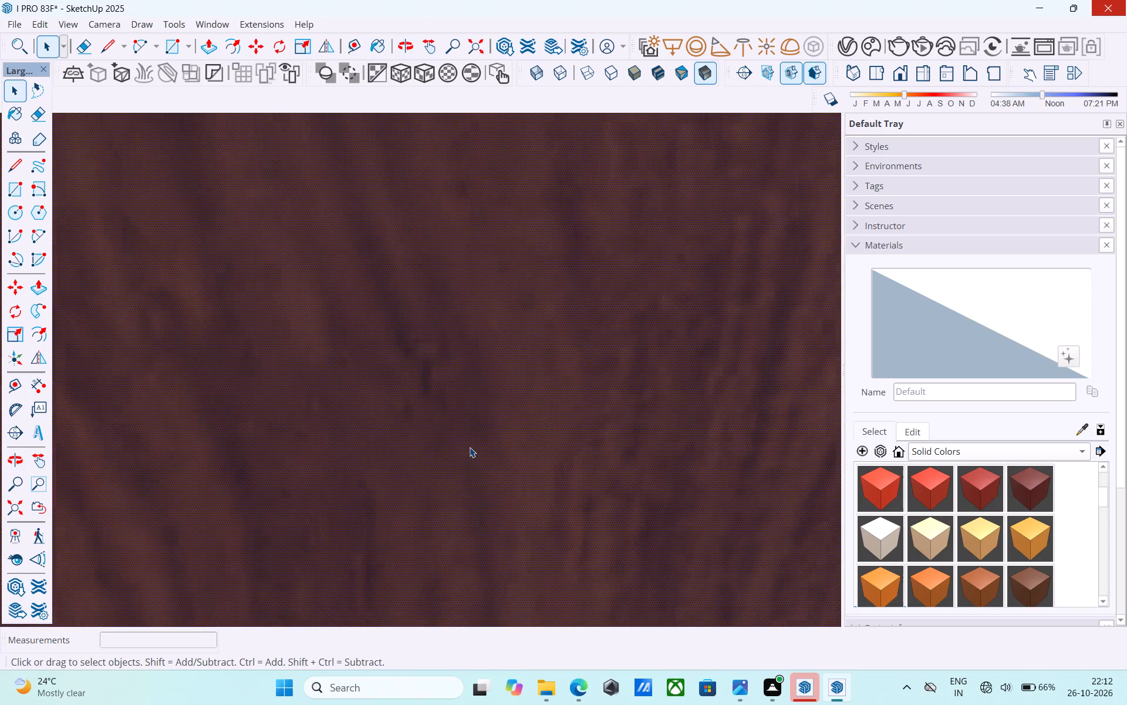
{"action": "scroll", "coordinate": [470, 447], "scroll_direction": "down", "scroll_amount": 3}
{"action": "scroll", "coordinate": [470, 446], "scroll_direction": "up", "scroll_amount": 2}
{"action": "scroll", "coordinate": [470, 446], "scroll_direction": "down", "scroll_amount": 20}
{"action": "scroll", "coordinate": [470, 446], "scroll_direction": "down", "scroll_amount": 20}
{"action": "scroll", "coordinate": [470, 446], "scroll_direction": "down", "scroll_amount": 3}
{"action": "key", "text": "e"}
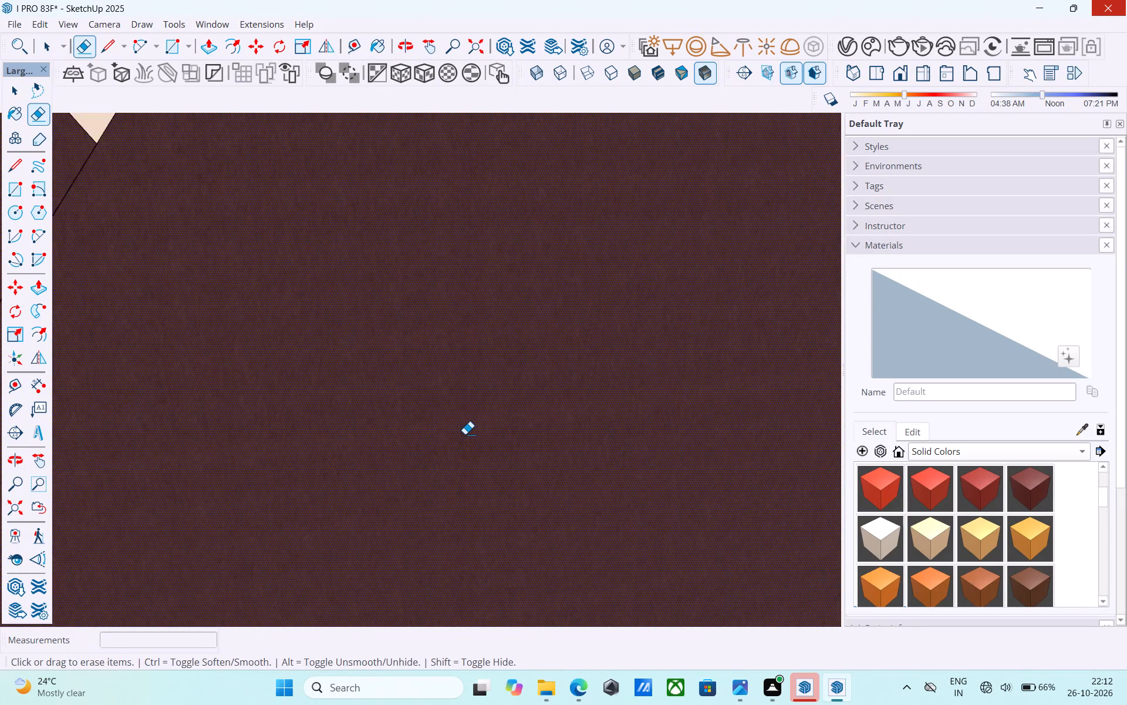
{"action": "scroll", "coordinate": [465, 434], "scroll_direction": "down", "scroll_amount": 16}
{"action": "scroll", "coordinate": [395, 367], "scroll_direction": "up", "scroll_amount": 4}
{"action": "left_click_drag", "start_coordinate": [385, 370], "coordinate": [405, 347]}
{"action": "left_click_drag", "start_coordinate": [322, 381], "coordinate": [276, 399]}
{"action": "left_click_drag", "start_coordinate": [350, 343], "coordinate": [365, 335]}
{"action": "left_click_drag", "start_coordinate": [343, 320], "coordinate": [322, 358]}
{"action": "left_click_drag", "start_coordinate": [344, 349], "coordinate": [328, 386]}
{"action": "scroll", "coordinate": [340, 385], "scroll_direction": "up", "scroll_amount": 1}
{"action": "middle_click_drag", "start_coordinate": [341, 385], "coordinate": [367, 373]}
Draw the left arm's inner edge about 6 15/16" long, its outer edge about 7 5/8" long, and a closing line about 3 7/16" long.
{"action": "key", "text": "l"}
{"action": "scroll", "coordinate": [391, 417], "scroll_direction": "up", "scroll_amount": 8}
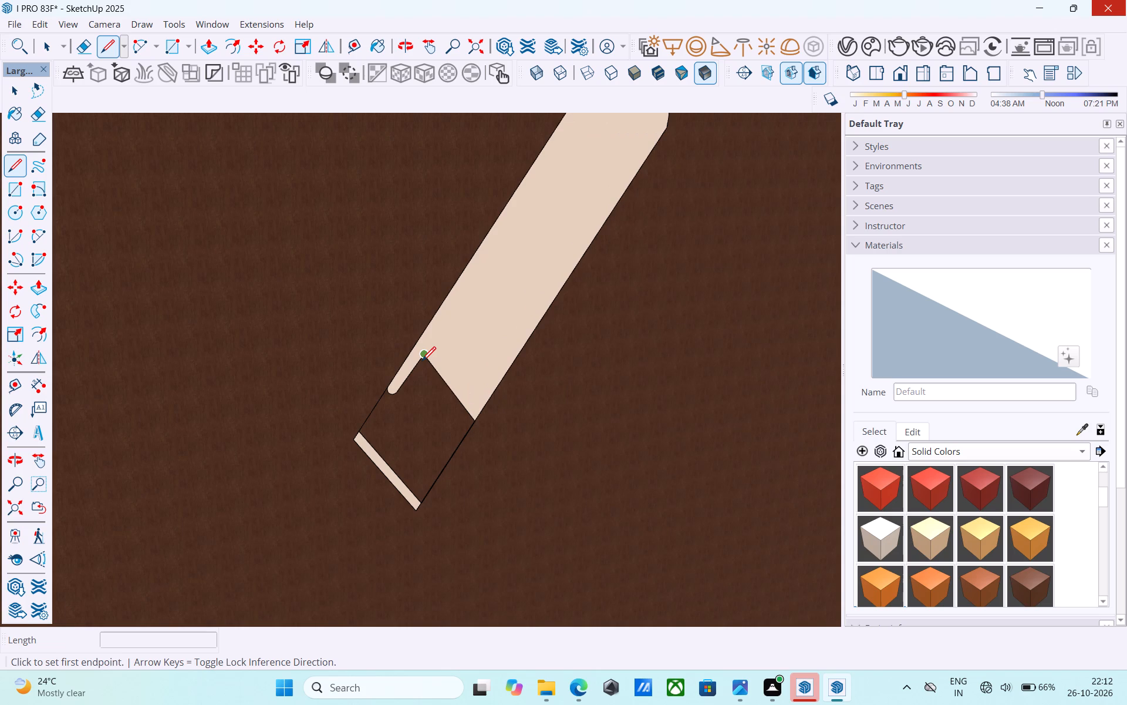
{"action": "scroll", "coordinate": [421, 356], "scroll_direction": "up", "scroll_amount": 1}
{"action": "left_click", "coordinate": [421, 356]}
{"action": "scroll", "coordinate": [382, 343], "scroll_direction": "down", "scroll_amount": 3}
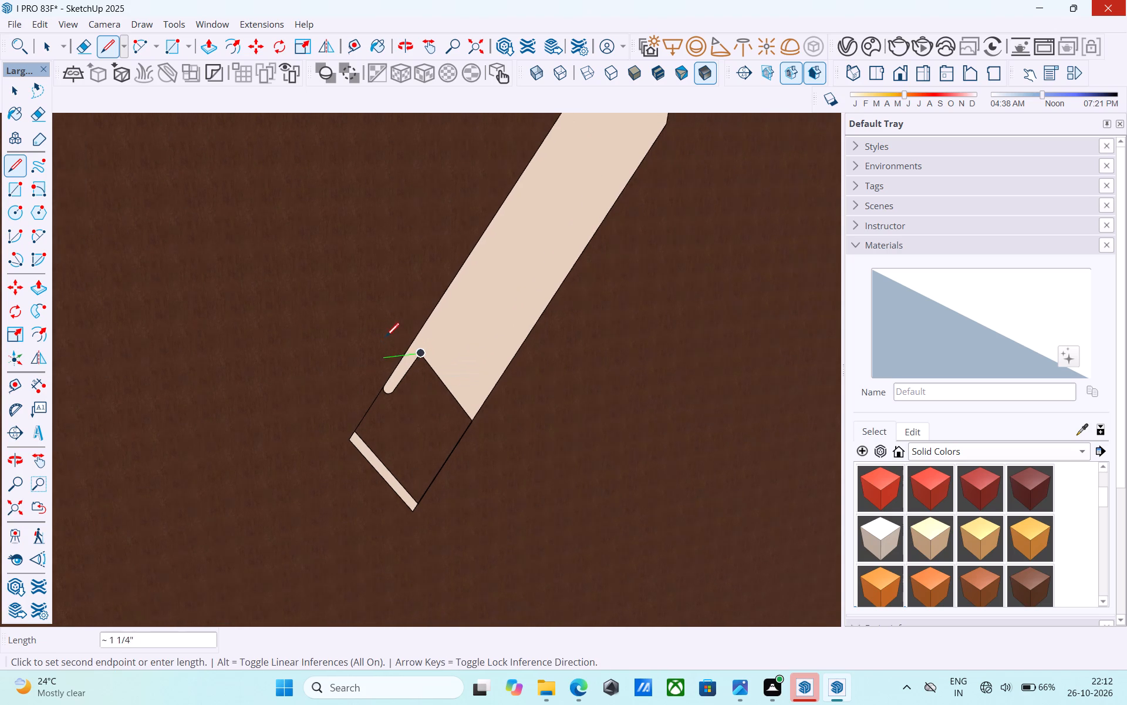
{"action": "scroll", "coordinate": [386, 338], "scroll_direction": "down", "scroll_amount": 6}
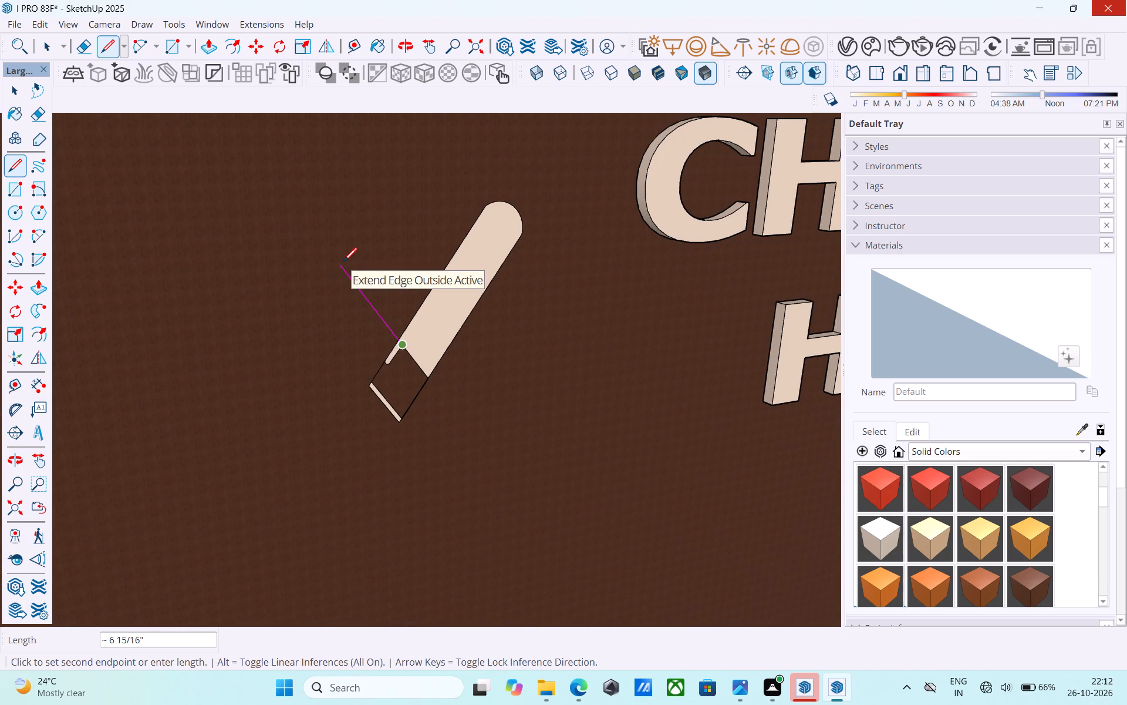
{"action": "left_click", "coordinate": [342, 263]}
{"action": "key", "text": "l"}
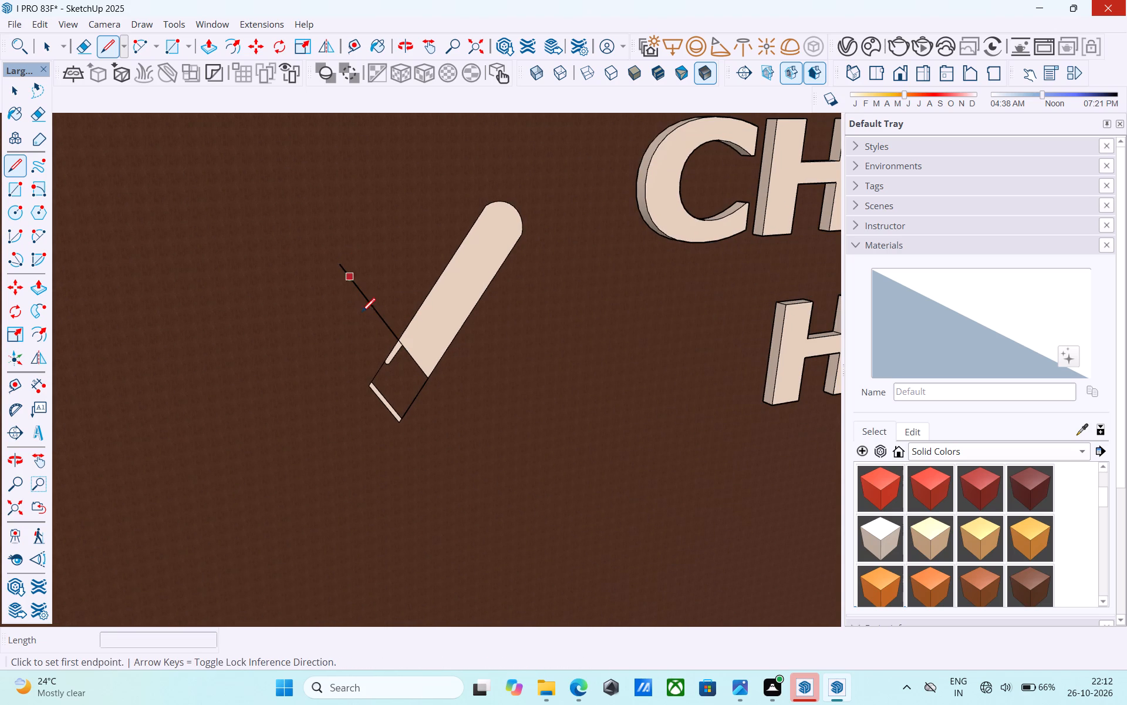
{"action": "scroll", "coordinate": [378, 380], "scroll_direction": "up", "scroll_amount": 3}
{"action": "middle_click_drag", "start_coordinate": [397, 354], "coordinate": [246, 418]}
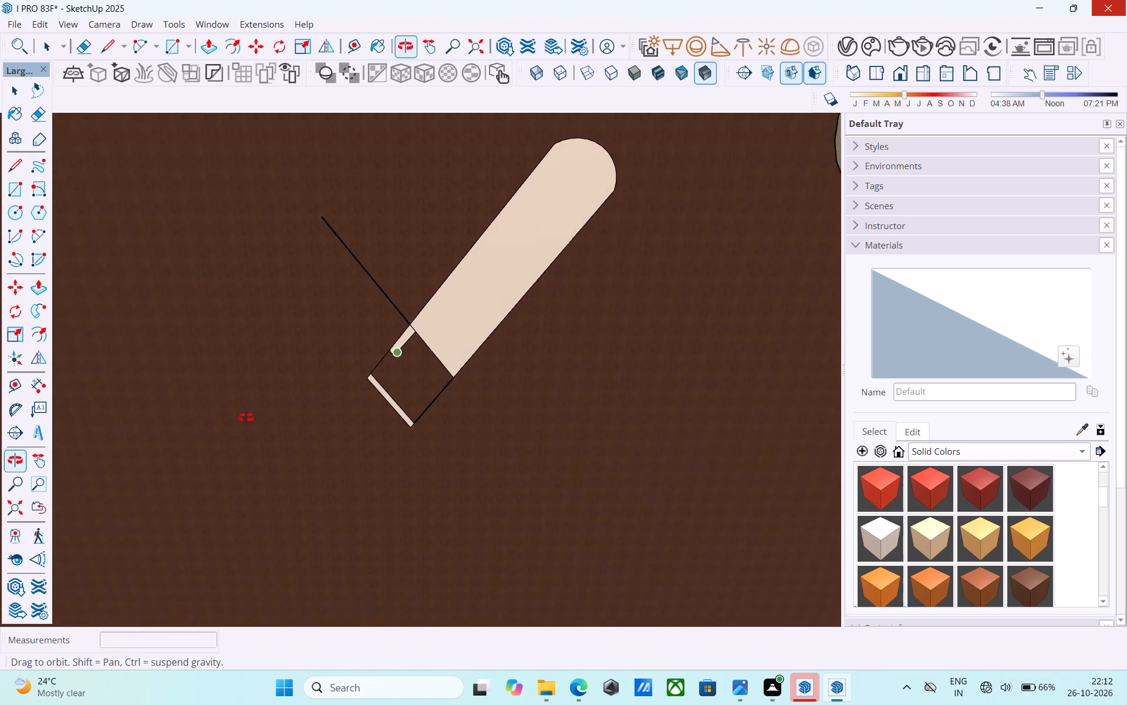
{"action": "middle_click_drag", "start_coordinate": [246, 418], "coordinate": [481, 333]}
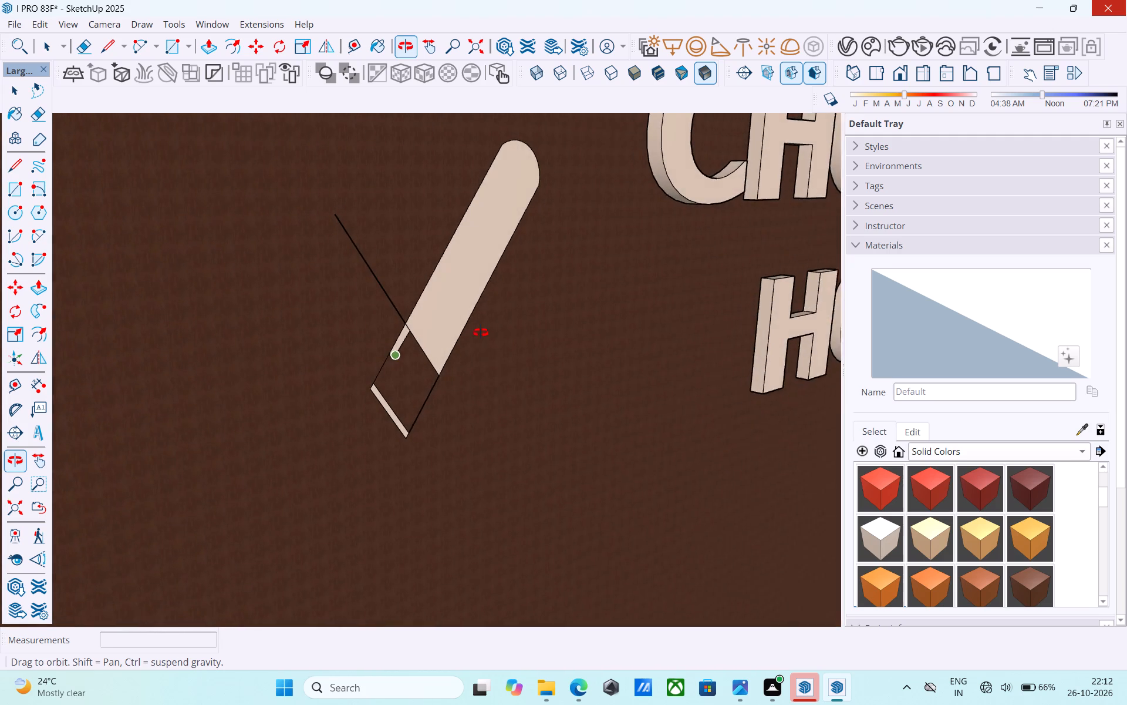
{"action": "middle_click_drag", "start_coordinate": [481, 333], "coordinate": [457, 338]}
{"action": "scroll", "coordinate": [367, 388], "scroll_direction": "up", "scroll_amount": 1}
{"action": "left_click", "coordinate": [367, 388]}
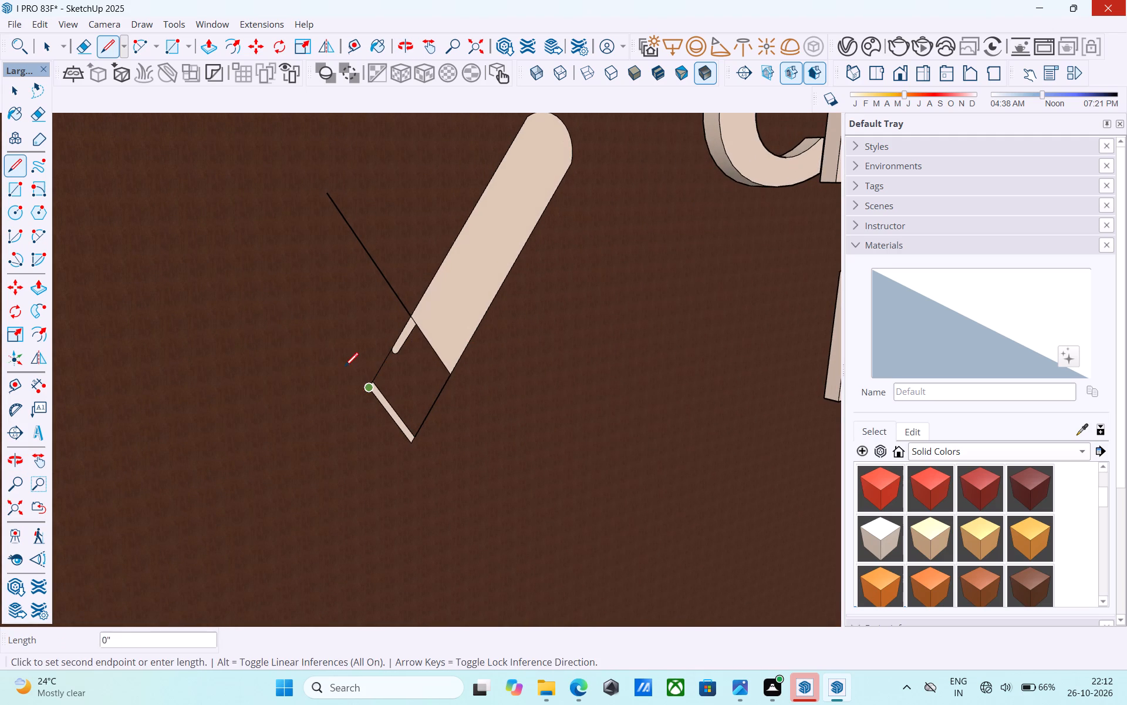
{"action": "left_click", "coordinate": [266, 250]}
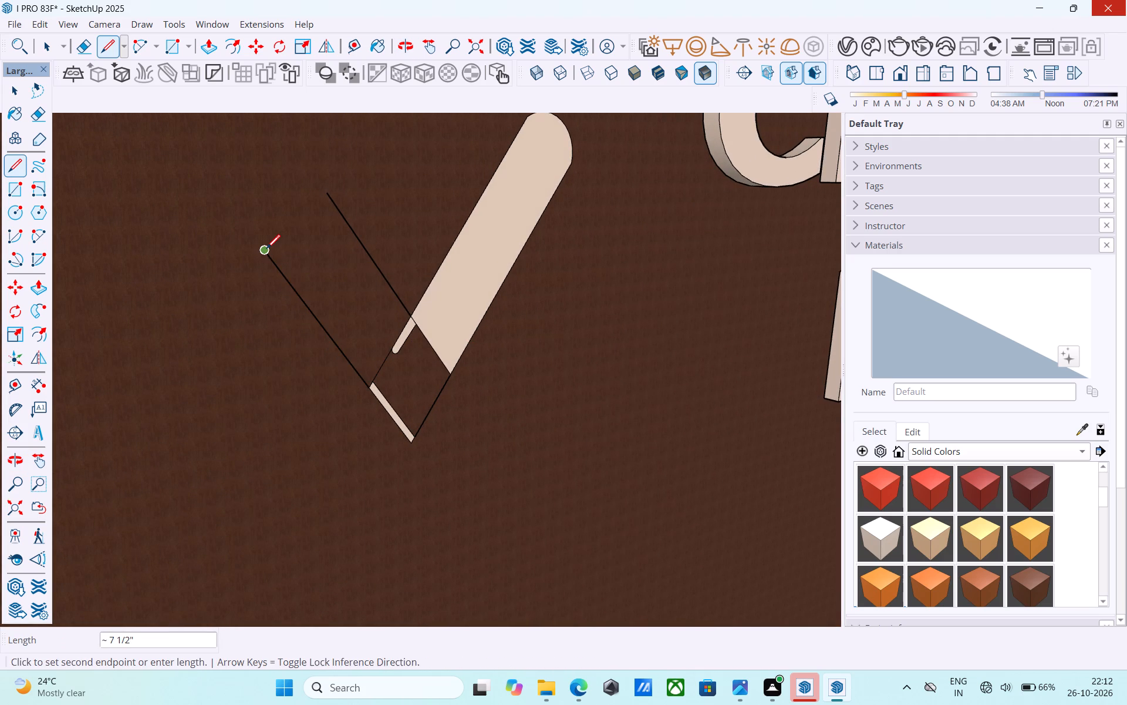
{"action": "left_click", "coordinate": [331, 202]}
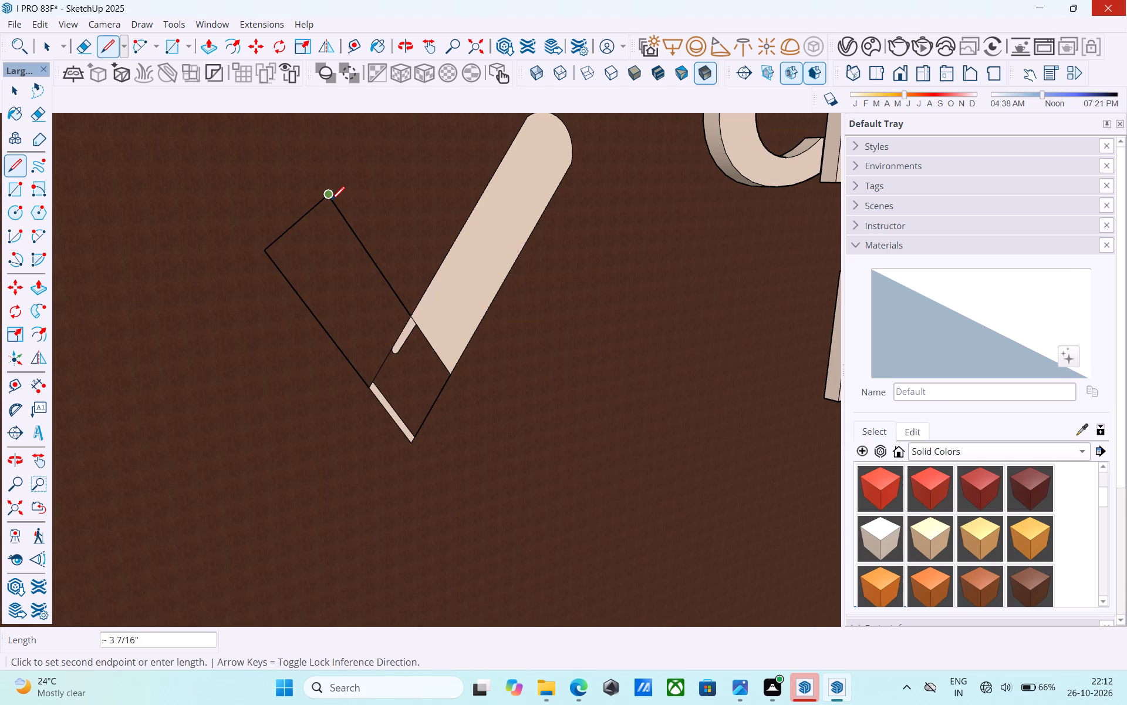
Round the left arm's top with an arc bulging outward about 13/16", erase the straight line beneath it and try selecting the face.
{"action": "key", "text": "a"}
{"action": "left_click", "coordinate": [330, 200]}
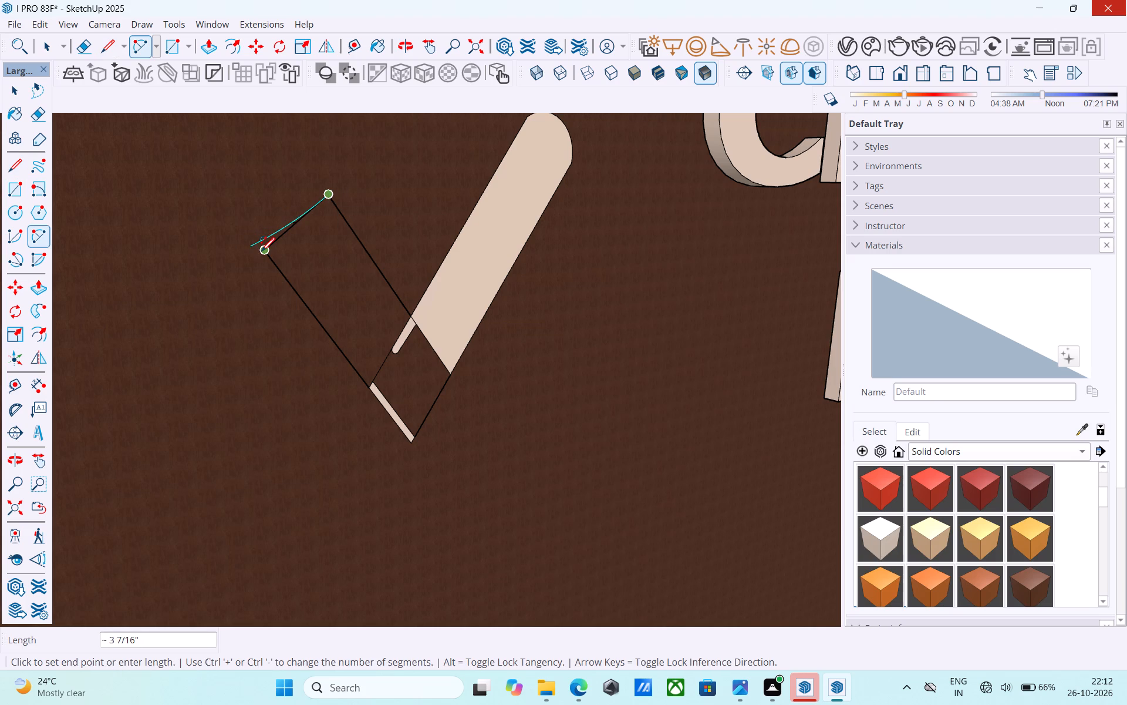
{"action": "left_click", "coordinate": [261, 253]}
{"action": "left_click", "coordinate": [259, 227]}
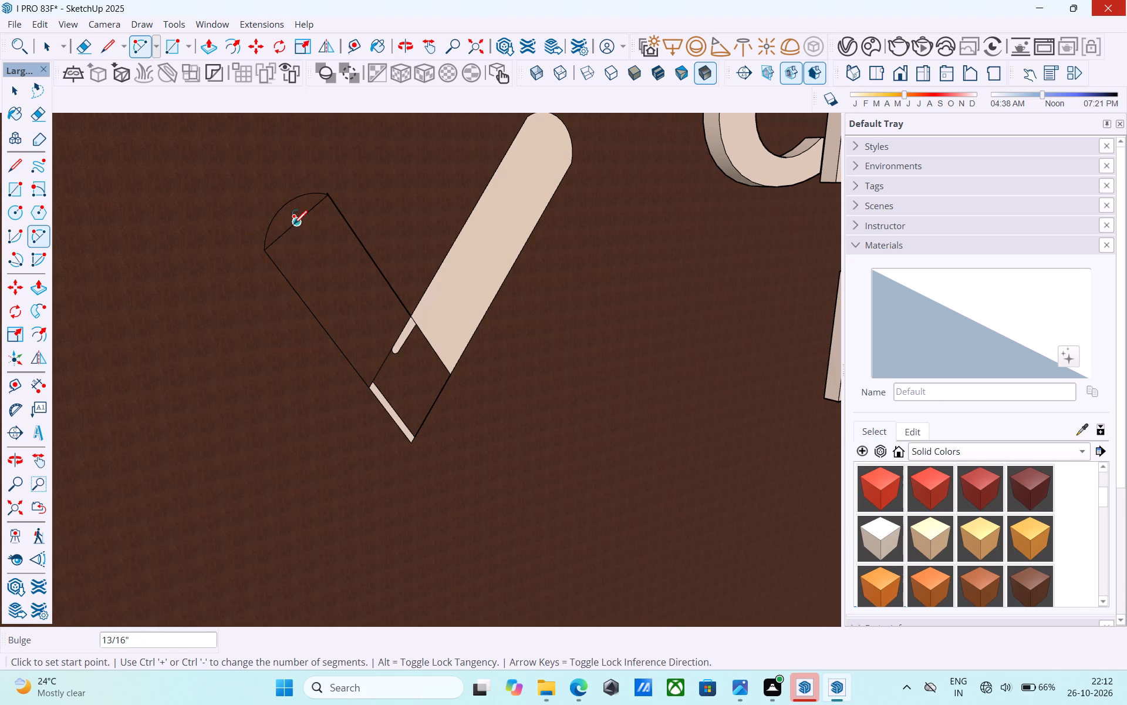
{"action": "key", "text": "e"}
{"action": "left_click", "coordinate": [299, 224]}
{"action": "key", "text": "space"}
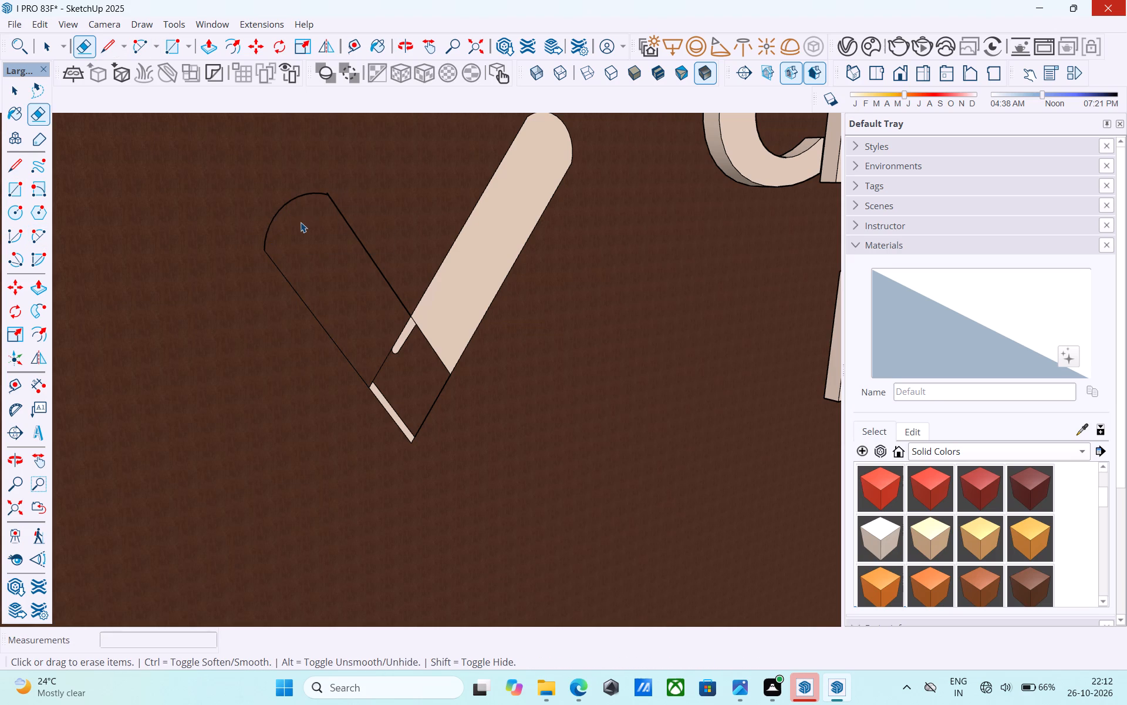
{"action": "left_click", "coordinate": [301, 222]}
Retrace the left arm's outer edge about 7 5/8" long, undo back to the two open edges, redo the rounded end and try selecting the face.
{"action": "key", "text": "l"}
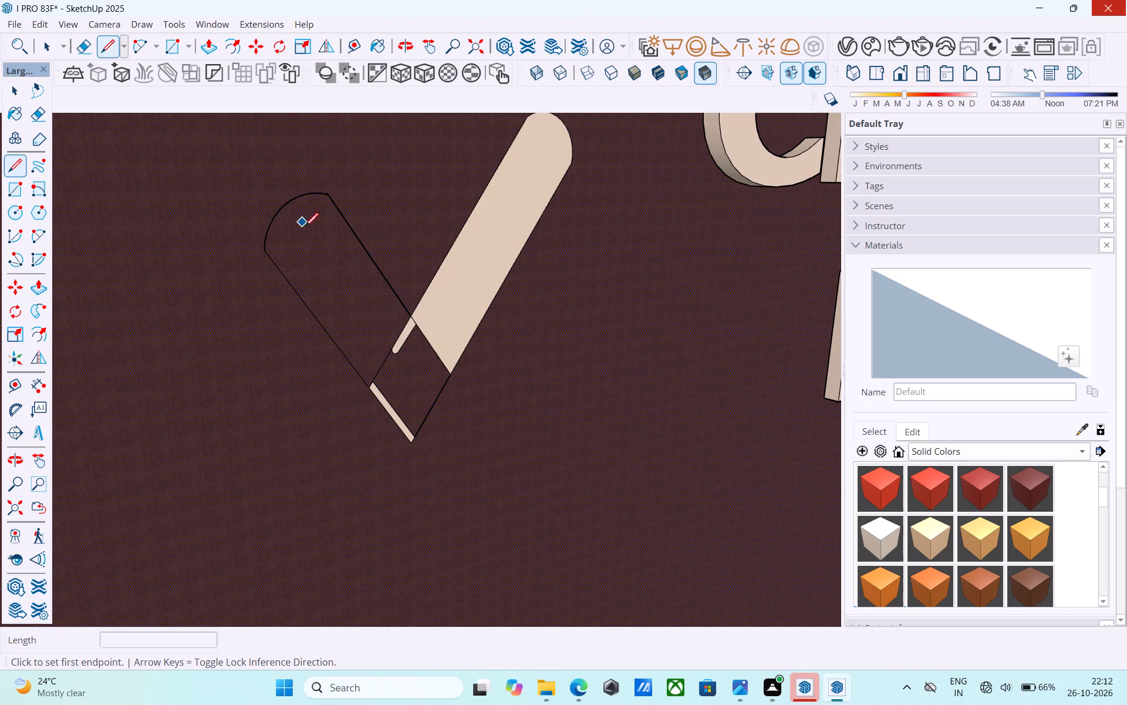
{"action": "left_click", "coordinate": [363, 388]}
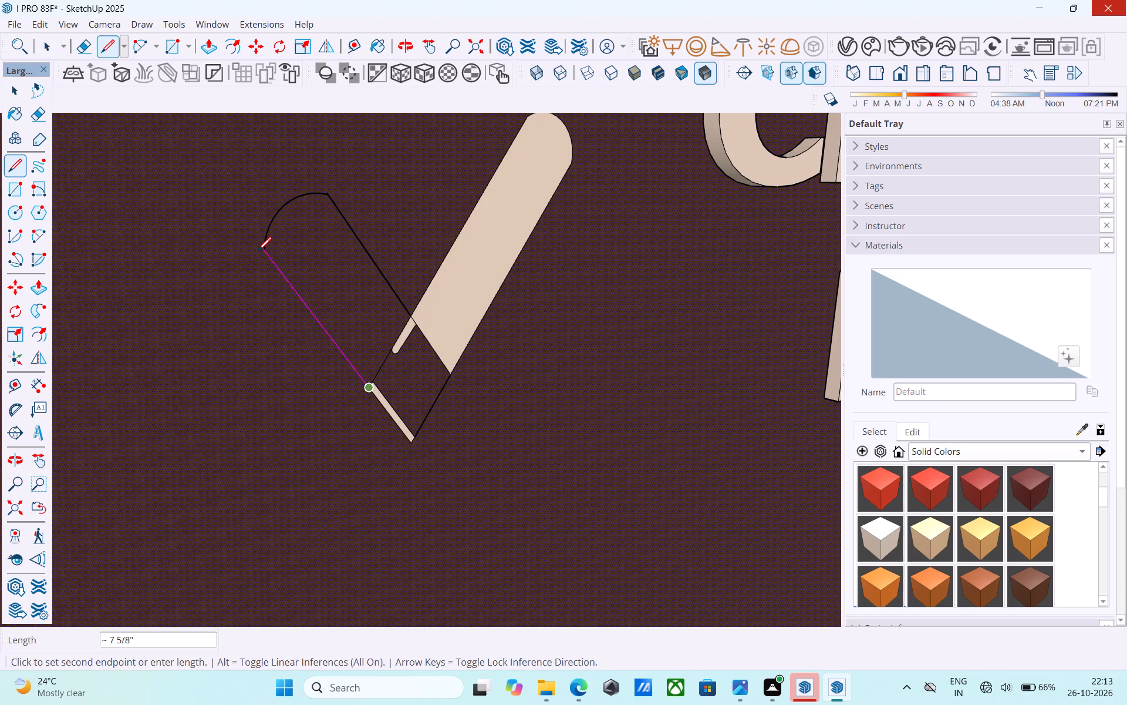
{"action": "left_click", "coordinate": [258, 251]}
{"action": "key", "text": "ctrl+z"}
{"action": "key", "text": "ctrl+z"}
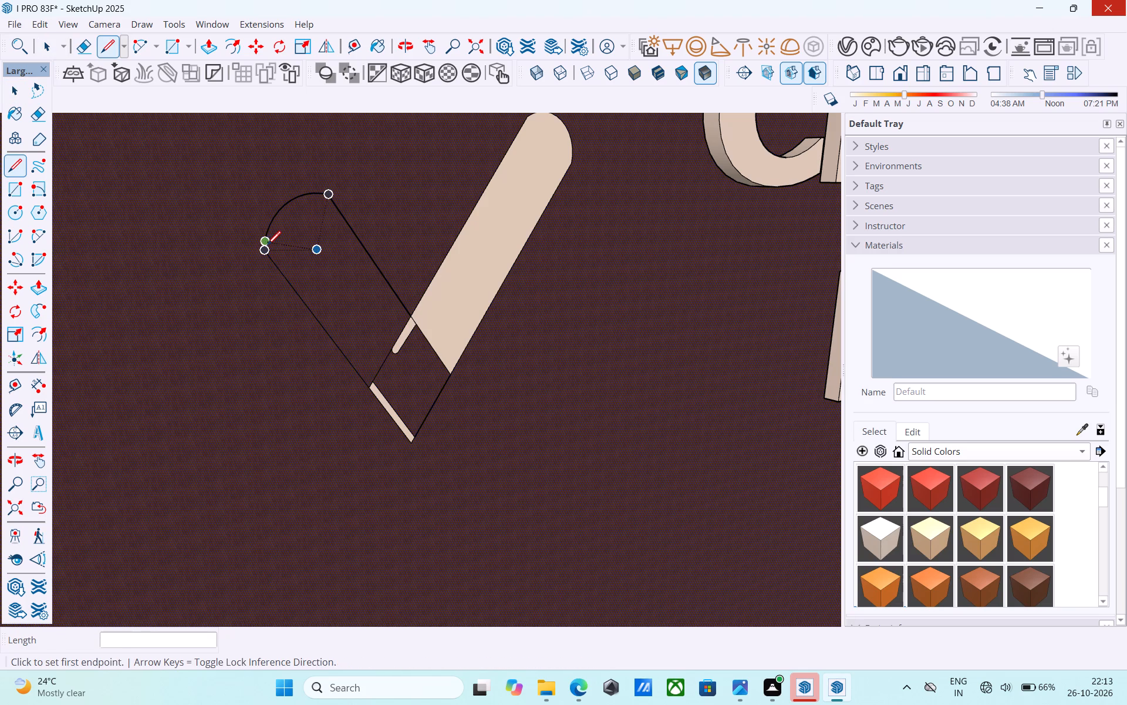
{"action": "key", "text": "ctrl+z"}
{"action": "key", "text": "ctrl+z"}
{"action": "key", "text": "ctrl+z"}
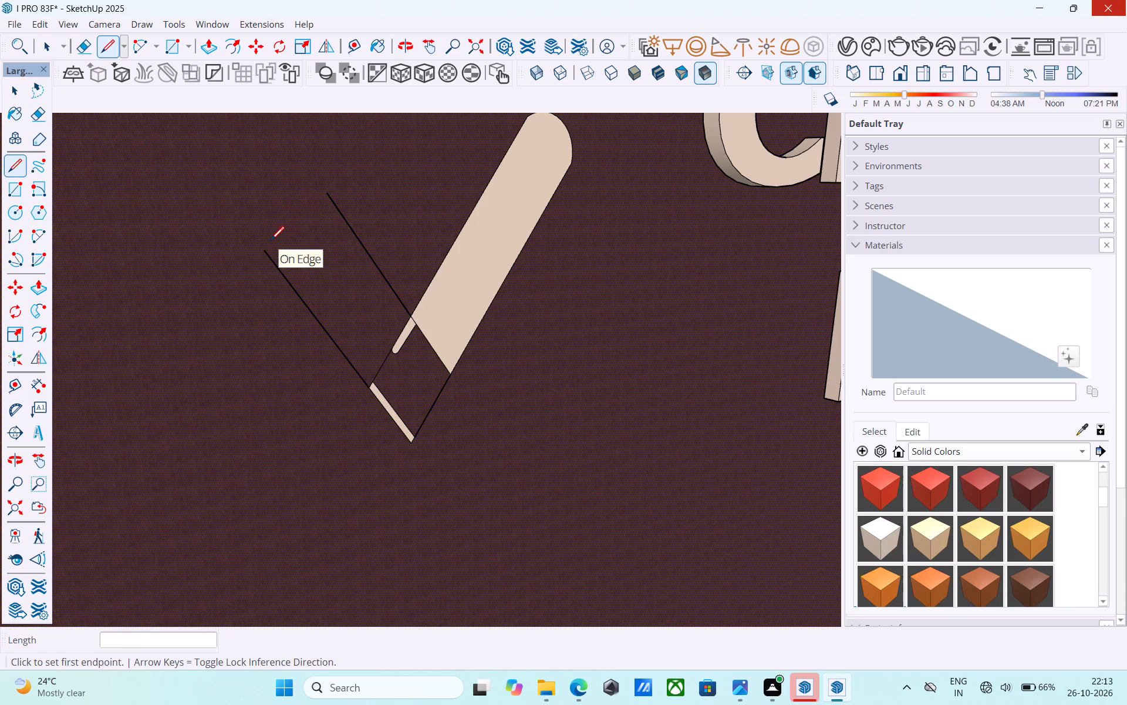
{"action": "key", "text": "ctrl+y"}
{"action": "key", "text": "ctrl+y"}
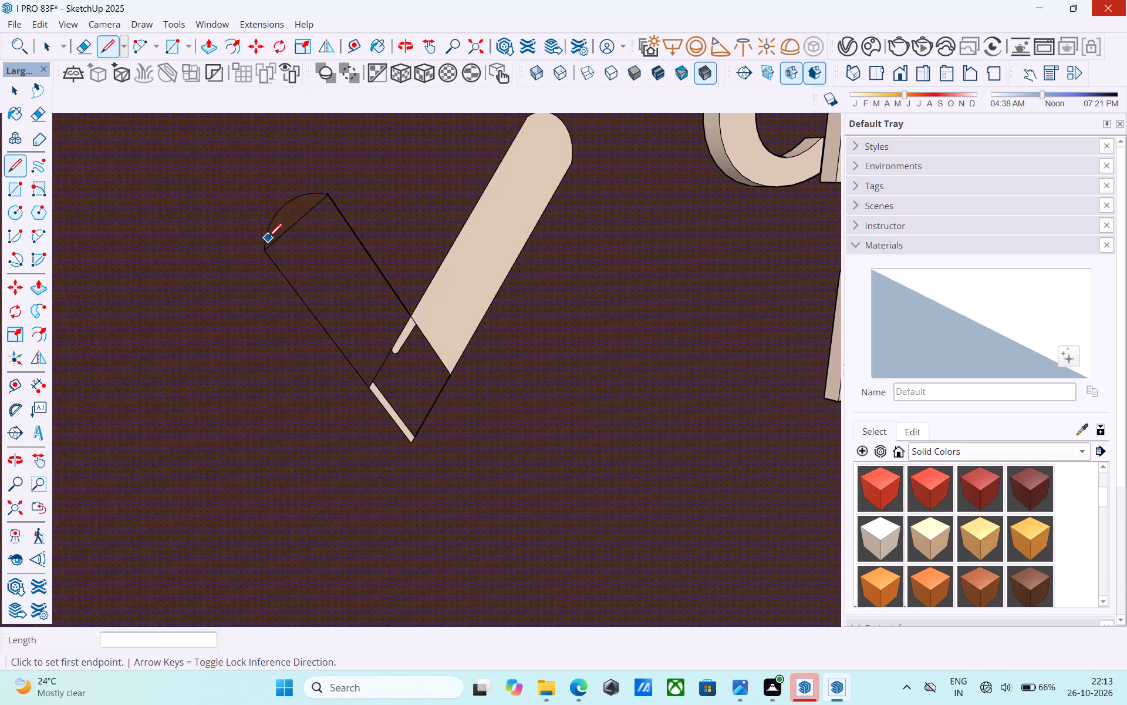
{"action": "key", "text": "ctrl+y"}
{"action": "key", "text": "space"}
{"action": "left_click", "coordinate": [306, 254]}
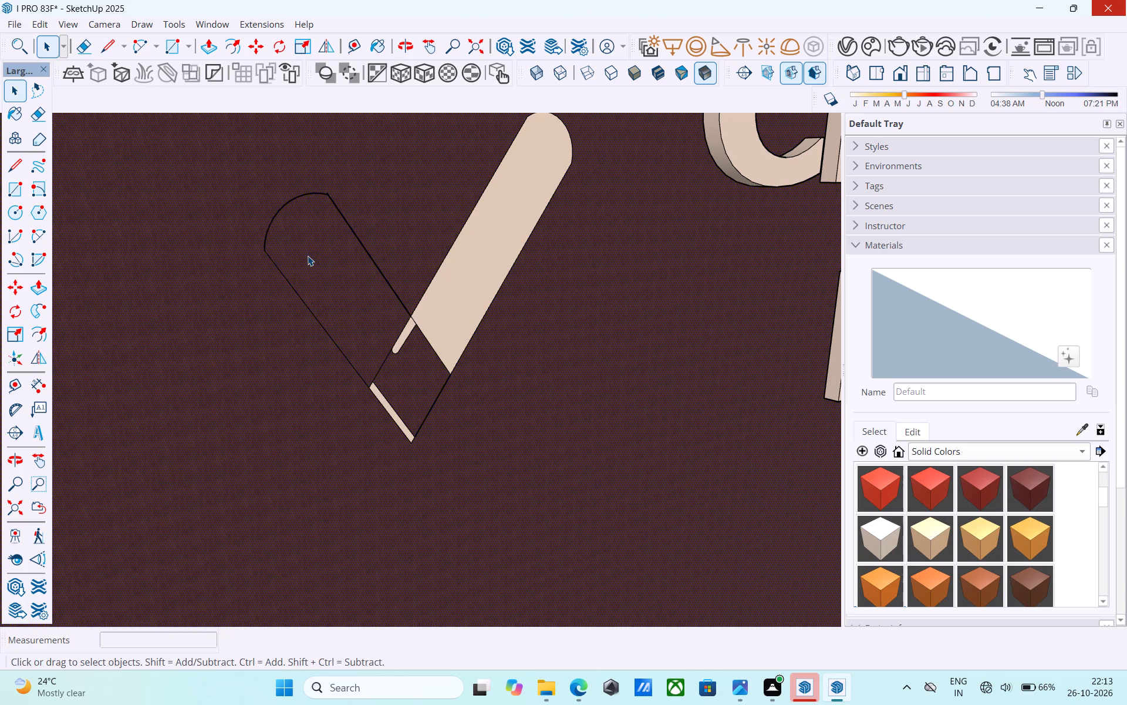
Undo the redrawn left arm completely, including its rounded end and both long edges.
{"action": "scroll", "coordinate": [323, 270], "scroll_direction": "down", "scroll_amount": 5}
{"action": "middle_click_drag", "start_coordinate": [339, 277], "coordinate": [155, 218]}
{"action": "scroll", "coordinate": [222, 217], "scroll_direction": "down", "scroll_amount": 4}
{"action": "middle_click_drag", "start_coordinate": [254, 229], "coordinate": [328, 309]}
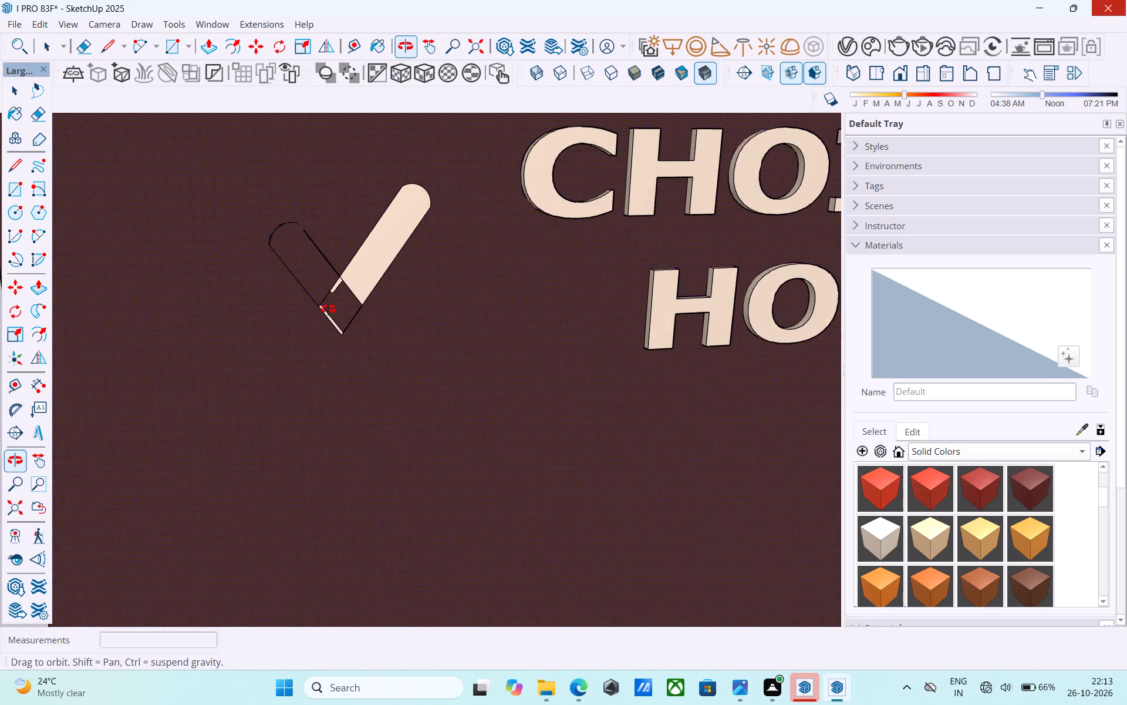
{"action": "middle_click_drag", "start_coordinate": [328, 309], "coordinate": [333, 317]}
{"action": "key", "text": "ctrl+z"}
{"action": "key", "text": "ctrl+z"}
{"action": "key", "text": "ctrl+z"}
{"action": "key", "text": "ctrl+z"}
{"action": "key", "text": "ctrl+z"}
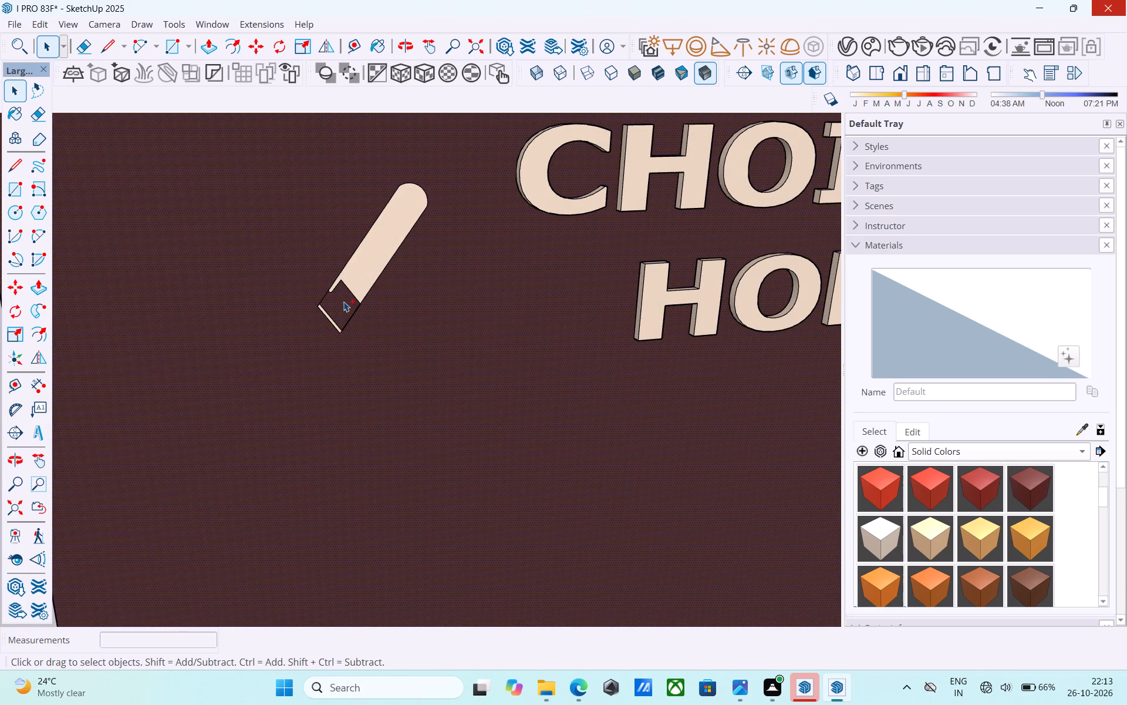
Draw the left arm's outer edge up from the base corner and a parallel inner edge about 5" long from the right arm's notch.
{"action": "scroll", "coordinate": [346, 294], "scroll_direction": "down", "scroll_amount": 4}
{"action": "key", "text": "space"}
{"action": "left_click", "coordinate": [433, 316]}
{"action": "scroll", "coordinate": [355, 289], "scroll_direction": "down", "scroll_amount": 5}
{"action": "middle_click_drag", "start_coordinate": [338, 246], "coordinate": [331, 215]}
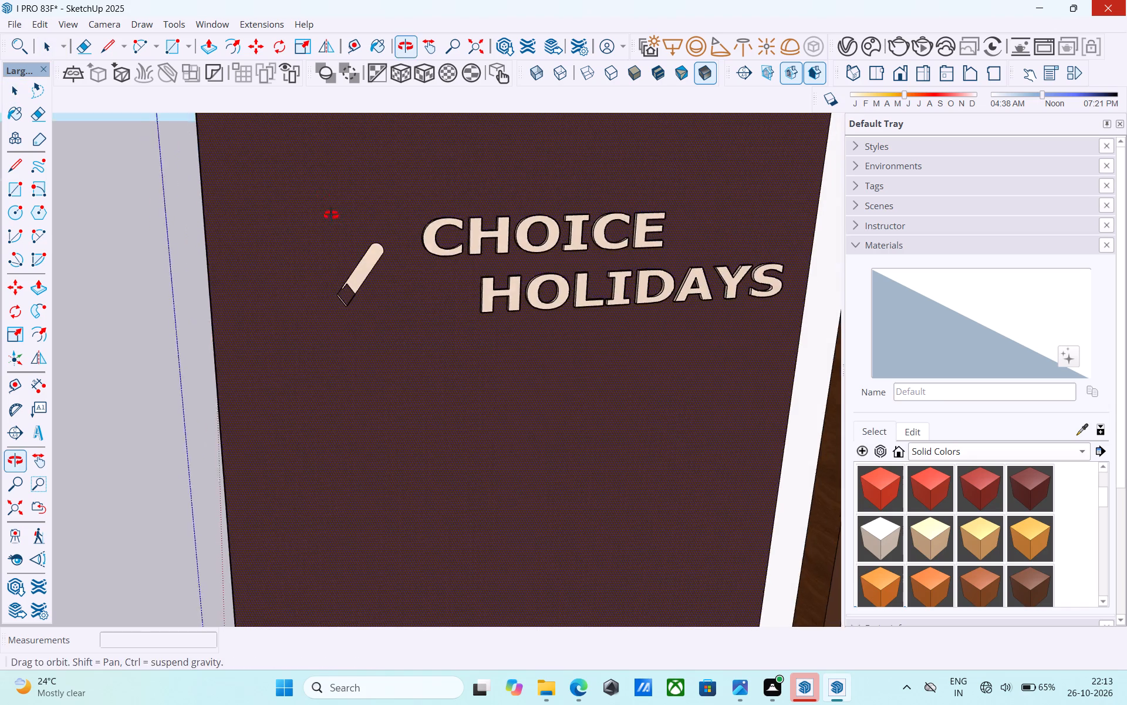
{"action": "middle_click_drag", "start_coordinate": [331, 215], "coordinate": [316, 187]}
{"action": "scroll", "coordinate": [401, 321], "scroll_direction": "up", "scroll_amount": 5}
{"action": "key", "text": "l"}
{"action": "scroll", "coordinate": [280, 284], "scroll_direction": "up", "scroll_amount": 6}
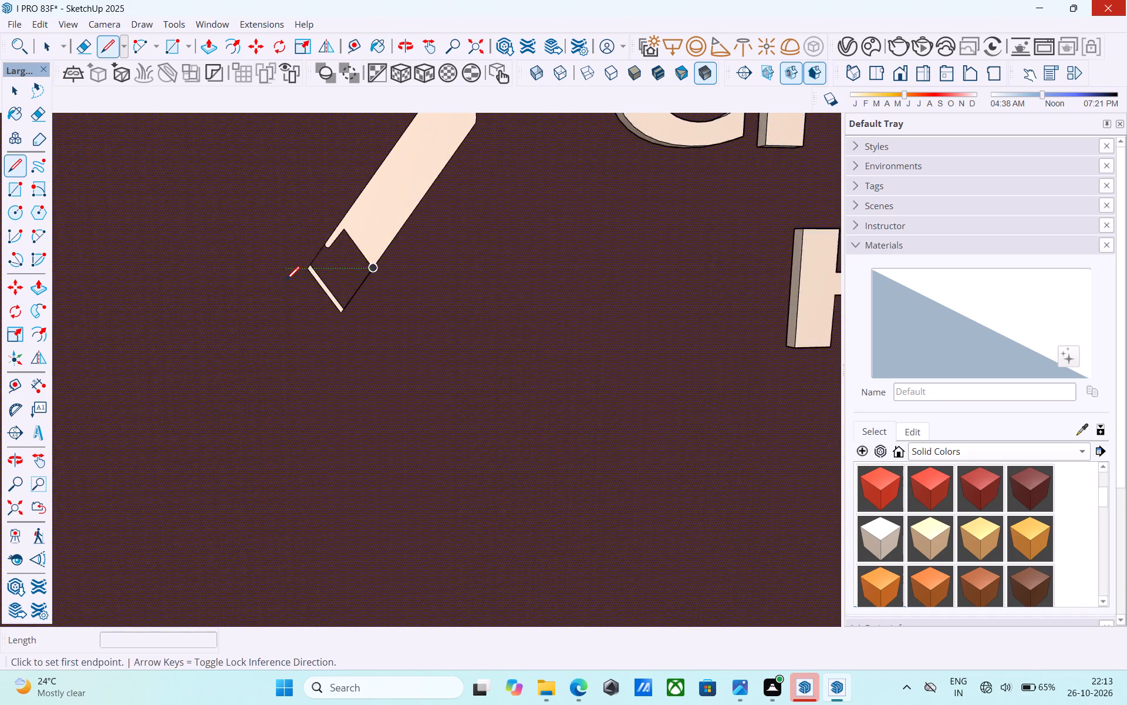
{"action": "scroll", "coordinate": [286, 281], "scroll_direction": "up", "scroll_amount": 8}
{"action": "left_click", "coordinate": [319, 263]}
{"action": "scroll", "coordinate": [303, 246], "scroll_direction": "down", "scroll_amount": 5}
{"action": "middle_click_drag", "start_coordinate": [300, 246], "coordinate": [322, 301], "text": "shift"}
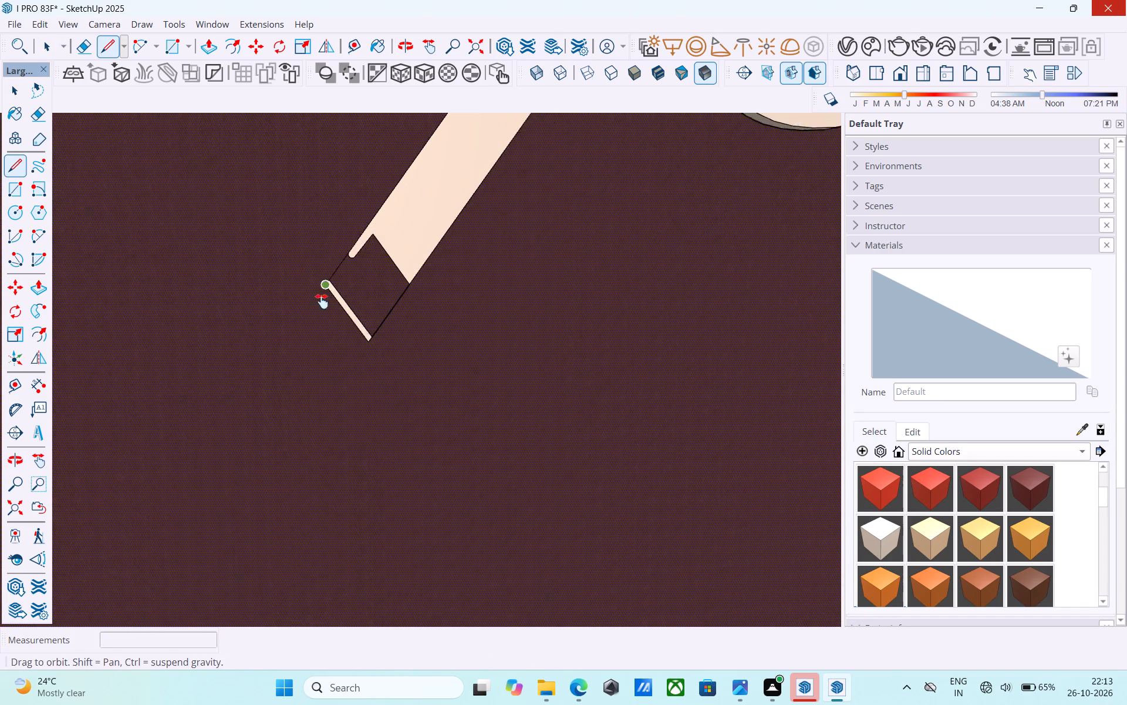
{"action": "middle_click_drag", "start_coordinate": [322, 301], "coordinate": [362, 390], "text": "shift"}
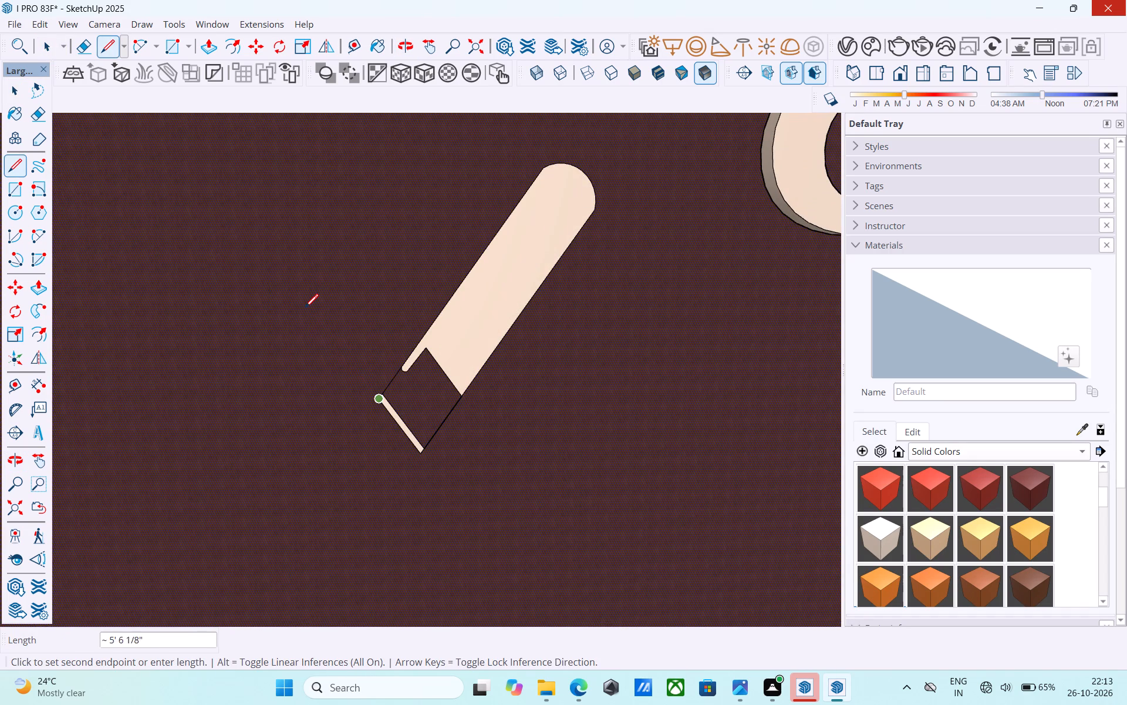
{"action": "left_click", "coordinate": [304, 312]}
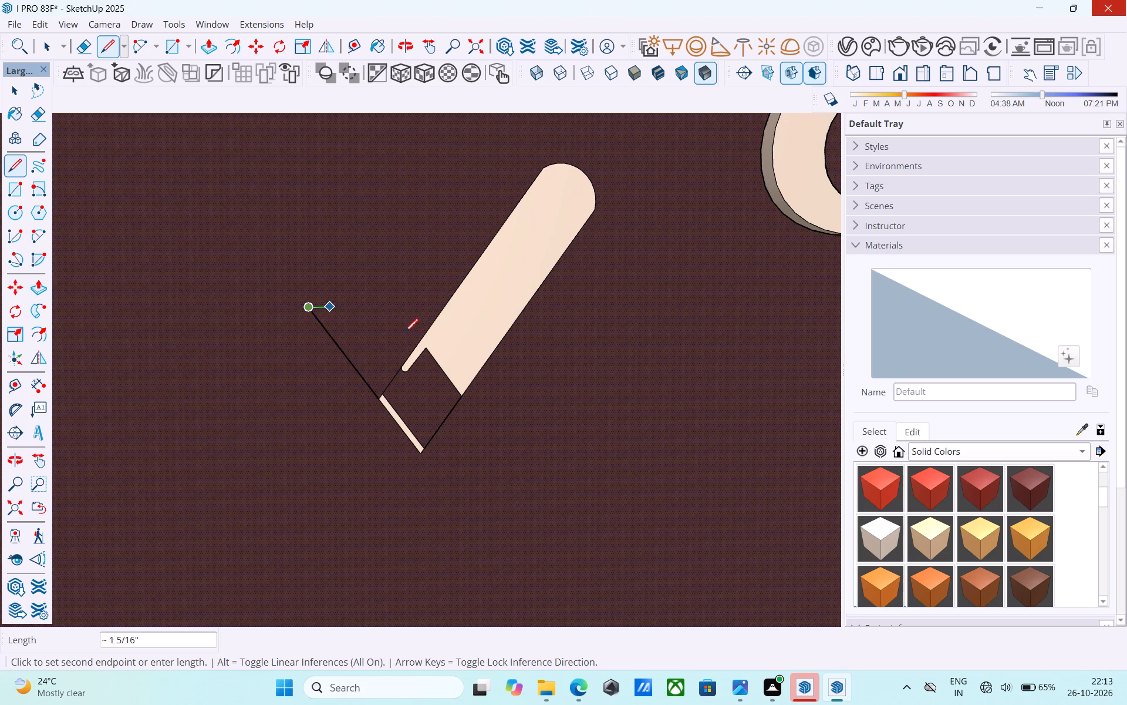
{"action": "key", "text": "l"}
{"action": "left_click", "coordinate": [433, 354]}
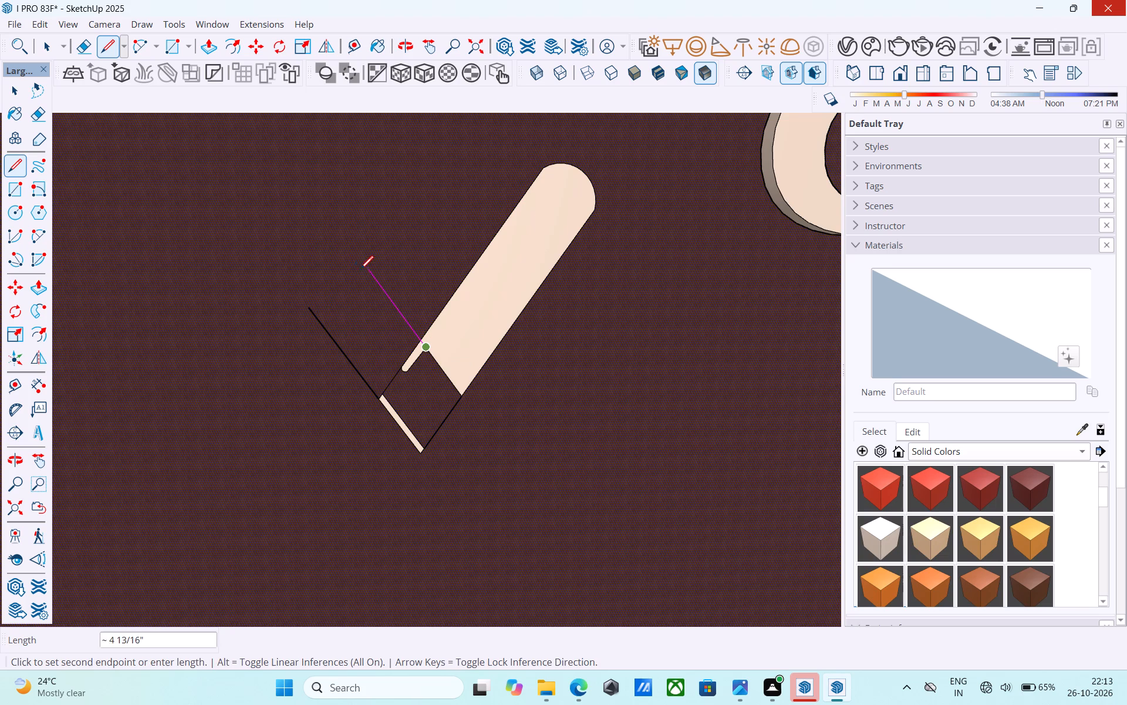
{"action": "left_click", "coordinate": [355, 266]}
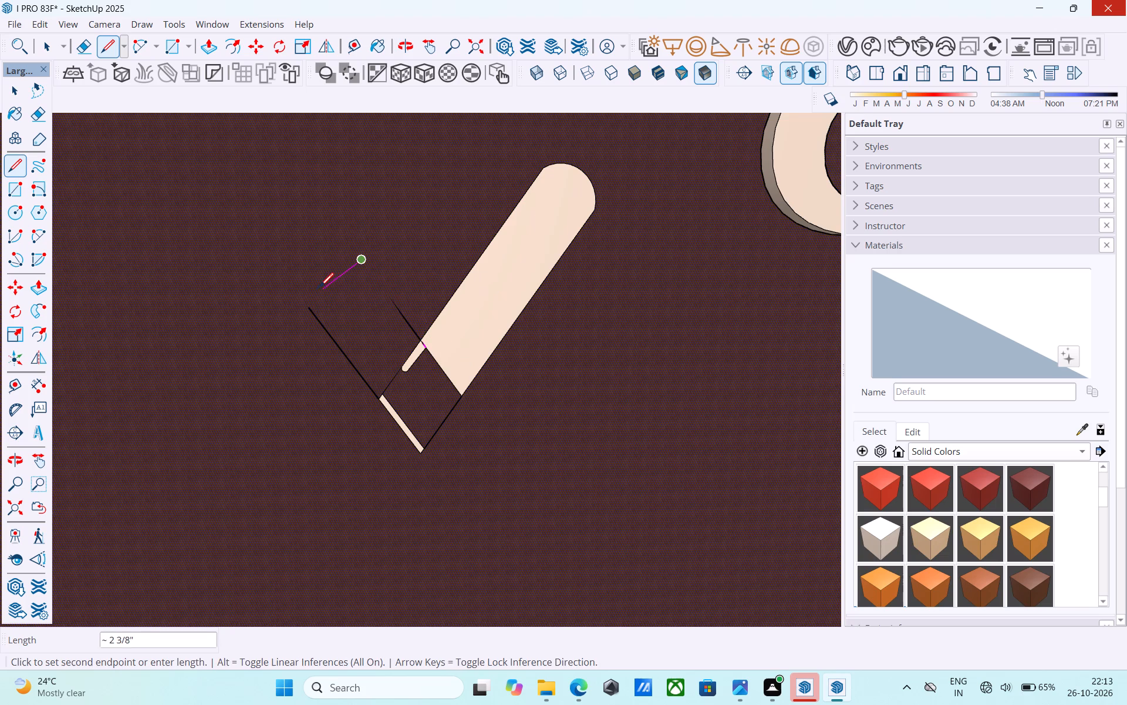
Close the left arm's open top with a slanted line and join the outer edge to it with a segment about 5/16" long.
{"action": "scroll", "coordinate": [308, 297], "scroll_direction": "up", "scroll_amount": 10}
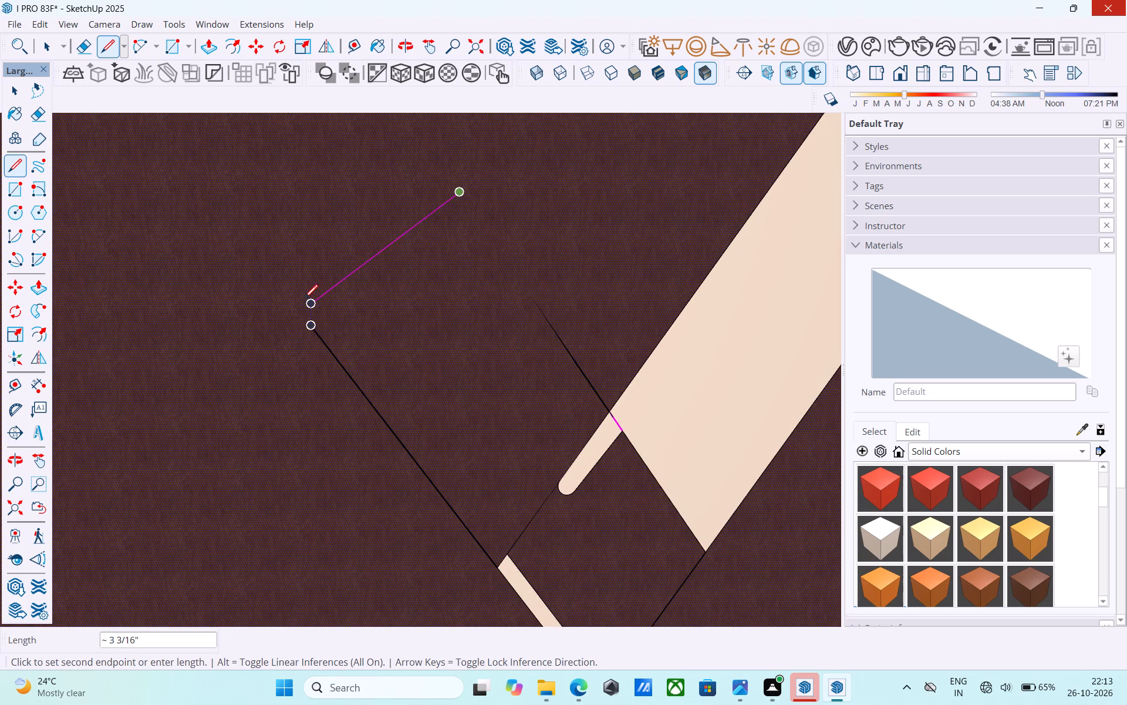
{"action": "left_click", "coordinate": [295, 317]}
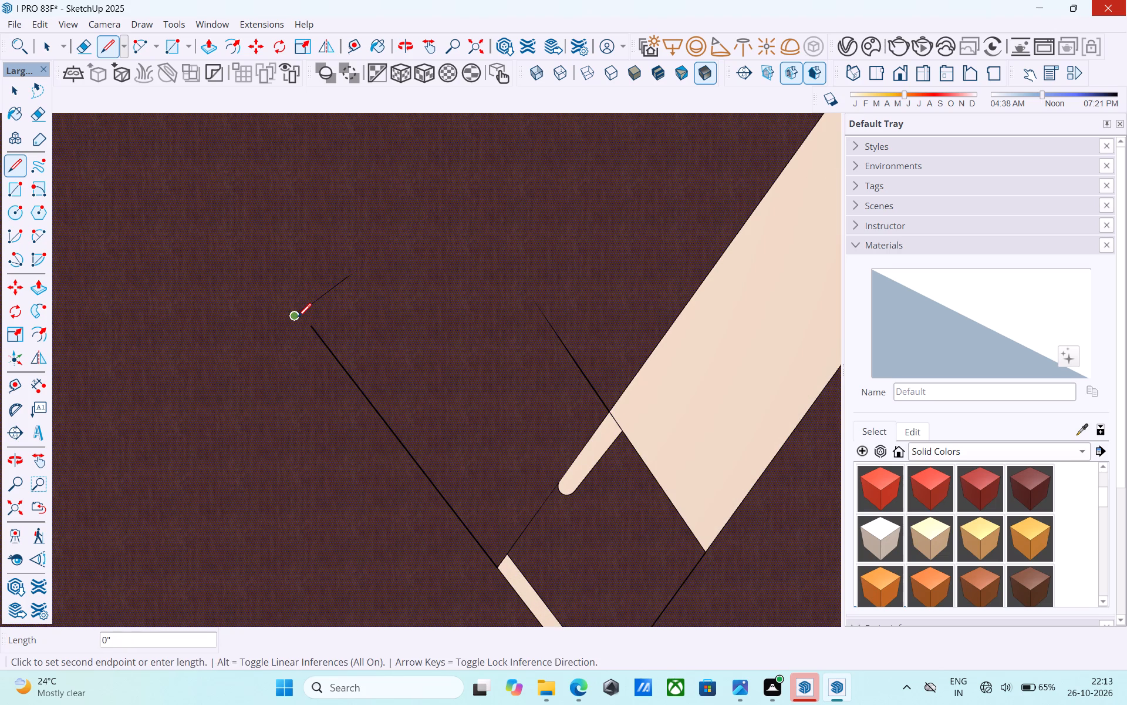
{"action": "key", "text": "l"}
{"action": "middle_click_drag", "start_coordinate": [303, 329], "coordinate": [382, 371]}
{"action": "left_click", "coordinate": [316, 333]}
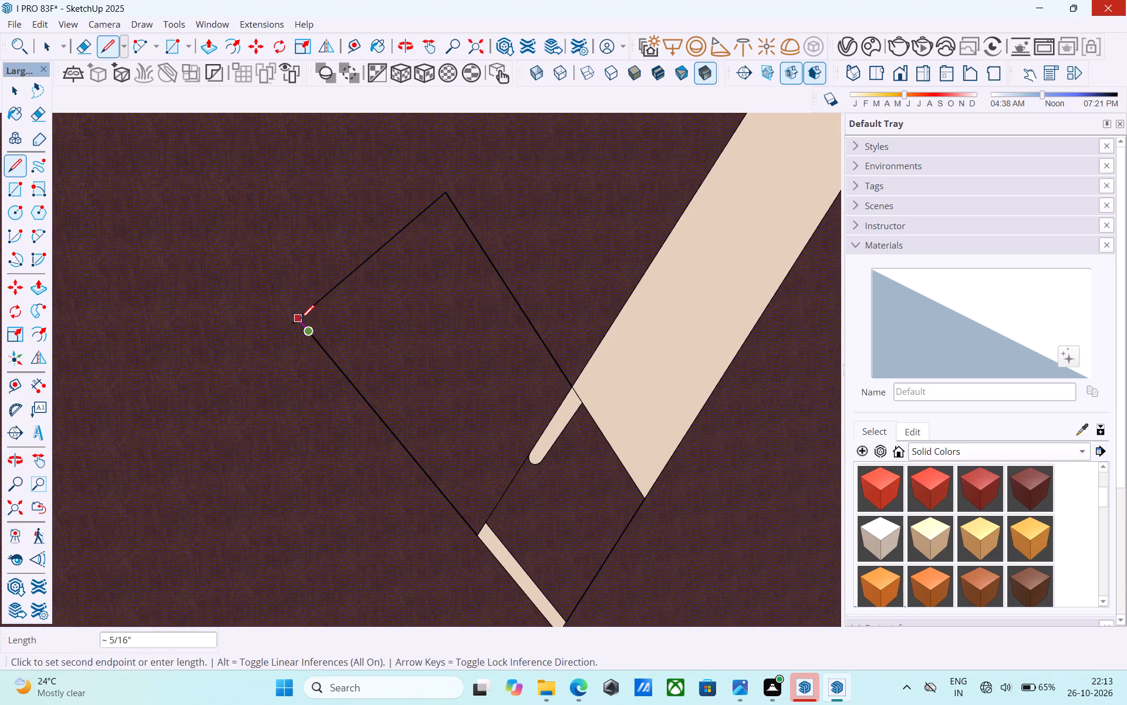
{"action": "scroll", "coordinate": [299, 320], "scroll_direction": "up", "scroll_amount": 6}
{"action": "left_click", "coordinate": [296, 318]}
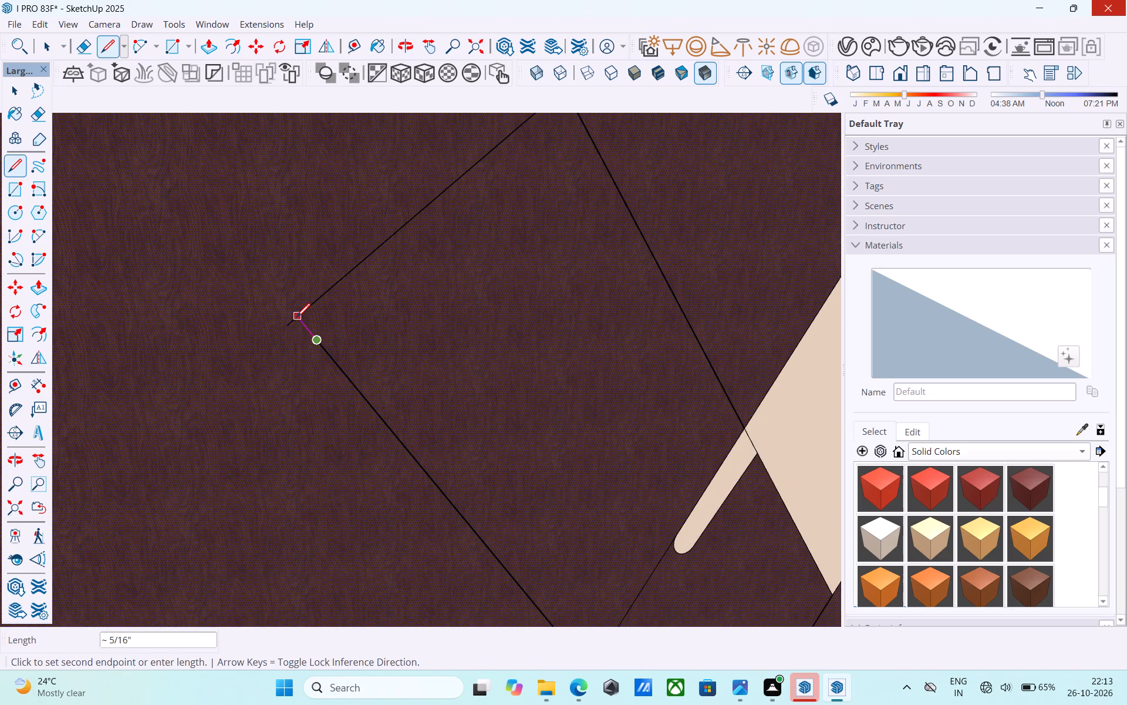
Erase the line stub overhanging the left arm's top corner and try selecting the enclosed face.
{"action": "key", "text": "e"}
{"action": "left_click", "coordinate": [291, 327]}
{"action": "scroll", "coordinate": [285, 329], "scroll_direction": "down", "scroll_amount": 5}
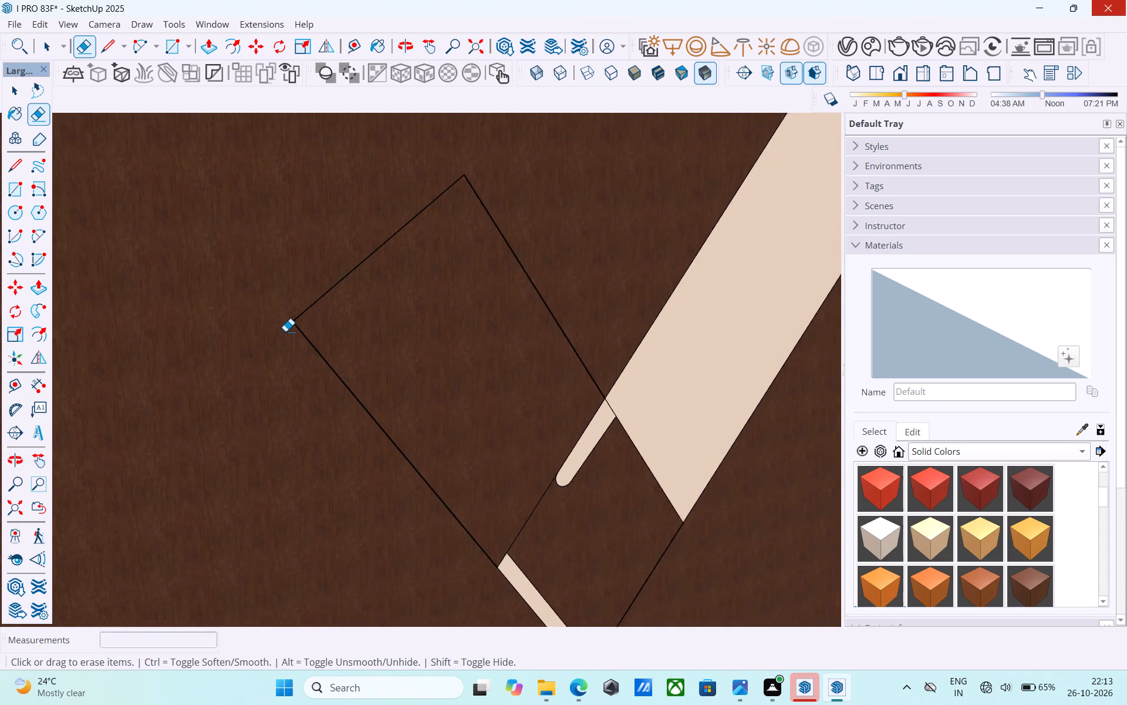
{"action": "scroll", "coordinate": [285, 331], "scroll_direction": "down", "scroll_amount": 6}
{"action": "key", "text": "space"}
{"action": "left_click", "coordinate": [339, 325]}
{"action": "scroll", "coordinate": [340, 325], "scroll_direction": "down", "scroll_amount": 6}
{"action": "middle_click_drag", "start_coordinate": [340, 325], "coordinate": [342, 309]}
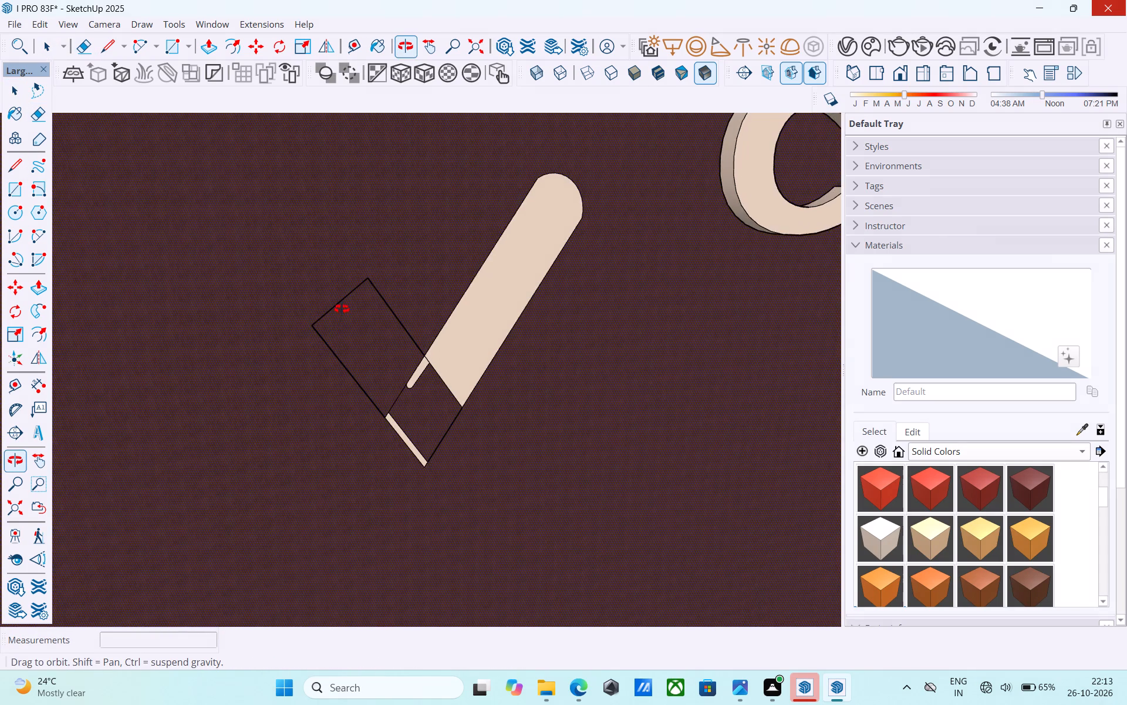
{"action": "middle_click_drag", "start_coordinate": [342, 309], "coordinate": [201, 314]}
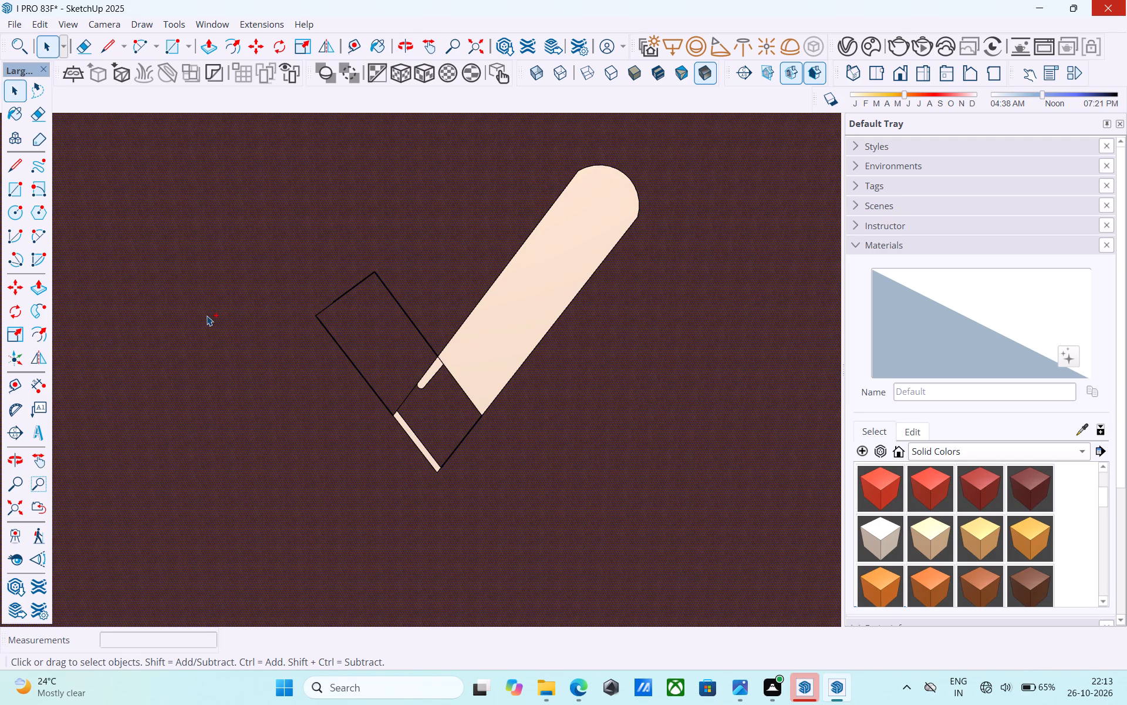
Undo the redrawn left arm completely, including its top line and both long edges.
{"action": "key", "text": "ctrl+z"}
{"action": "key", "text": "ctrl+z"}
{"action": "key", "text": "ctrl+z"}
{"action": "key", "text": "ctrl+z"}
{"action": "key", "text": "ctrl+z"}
Select the right arm's face with its edges and Flip a mirrored copy about a vertical plane offset about 3 15/16", near the V's base corner.
{"action": "scroll", "coordinate": [343, 305], "scroll_direction": "down", "scroll_amount": 5}
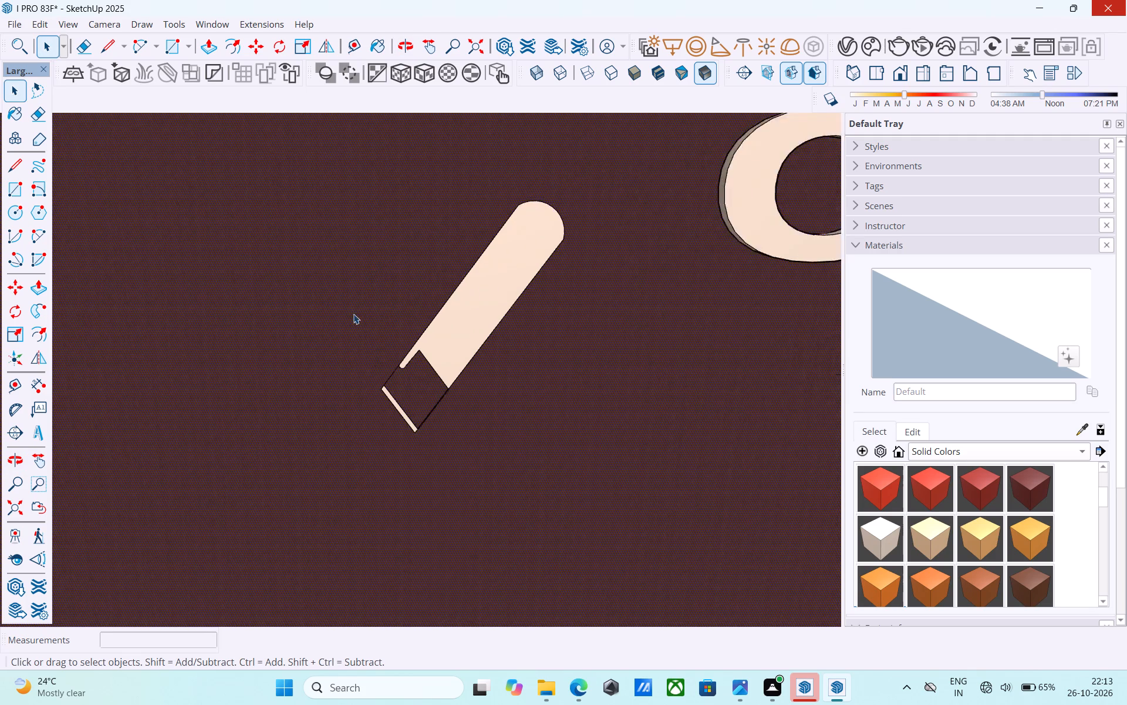
{"action": "scroll", "coordinate": [353, 314], "scroll_direction": "down", "scroll_amount": 5}
{"action": "middle_click_drag", "start_coordinate": [400, 320], "coordinate": [412, 317]}
{"action": "left_click", "coordinate": [419, 317]}
{"action": "left_click", "coordinate": [419, 317]}
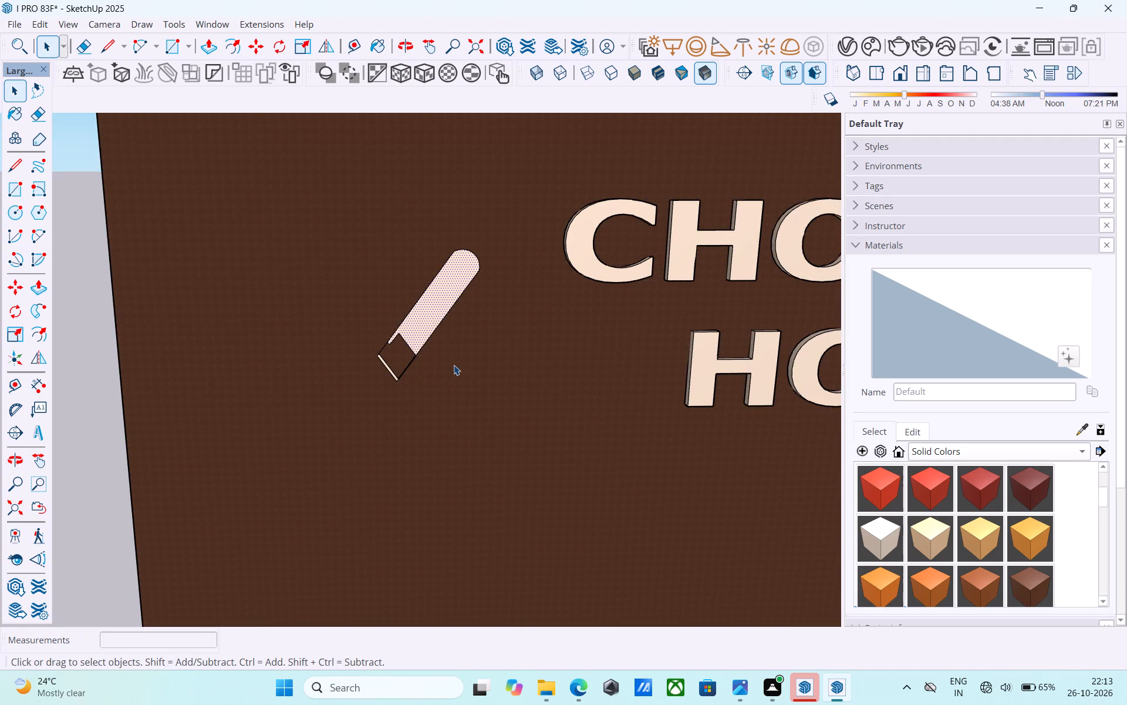
{"action": "left_click", "coordinate": [329, 47]}
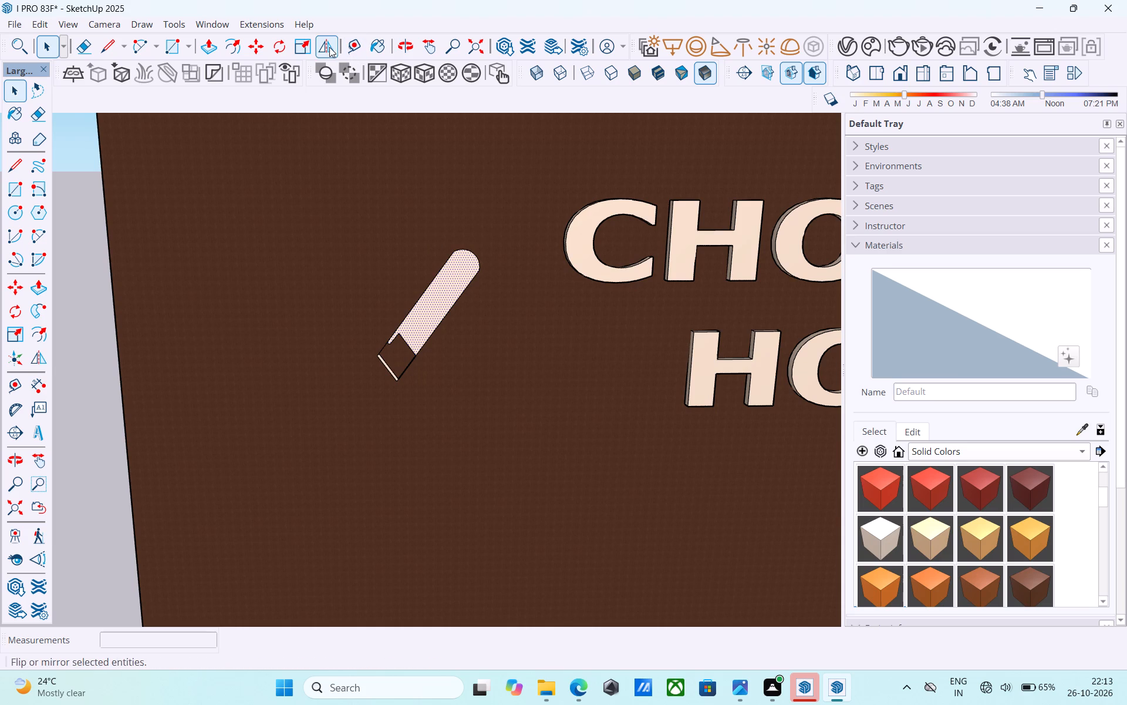
{"action": "left_click_drag", "start_coordinate": [434, 390], "coordinate": [397, 394]}
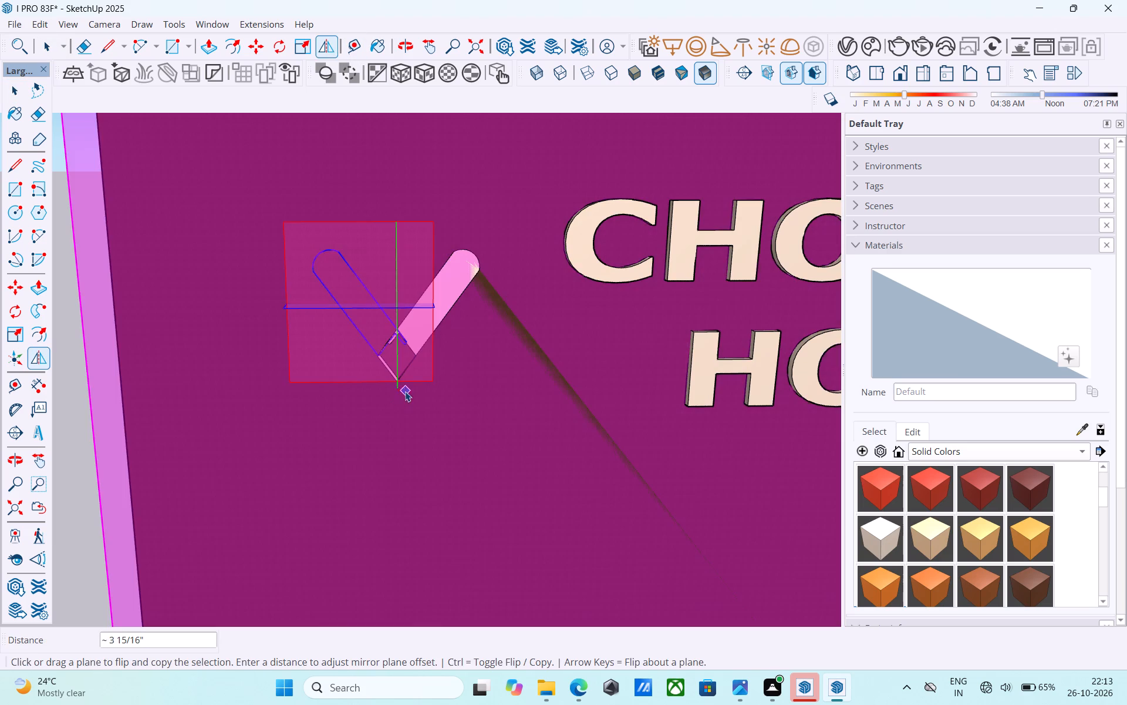
{"action": "key", "text": "space"}
Paint the mirrored left arm's face with C05_Golden_Blaze from Solid Colors.
{"action": "scroll", "coordinate": [408, 385], "scroll_direction": "down", "scroll_amount": 5}
{"action": "left_click", "coordinate": [379, 345]}
{"action": "scroll", "coordinate": [379, 343], "scroll_direction": "up", "scroll_amount": 4}
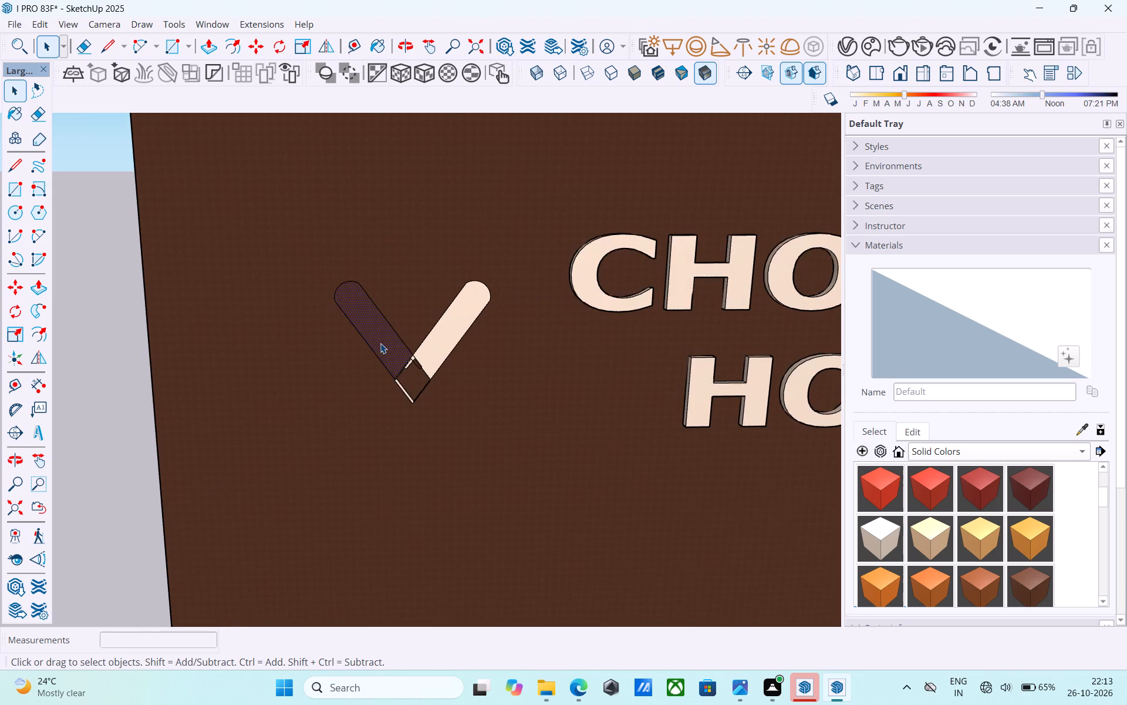
{"action": "scroll", "coordinate": [382, 343], "scroll_direction": "up", "scroll_amount": 3}
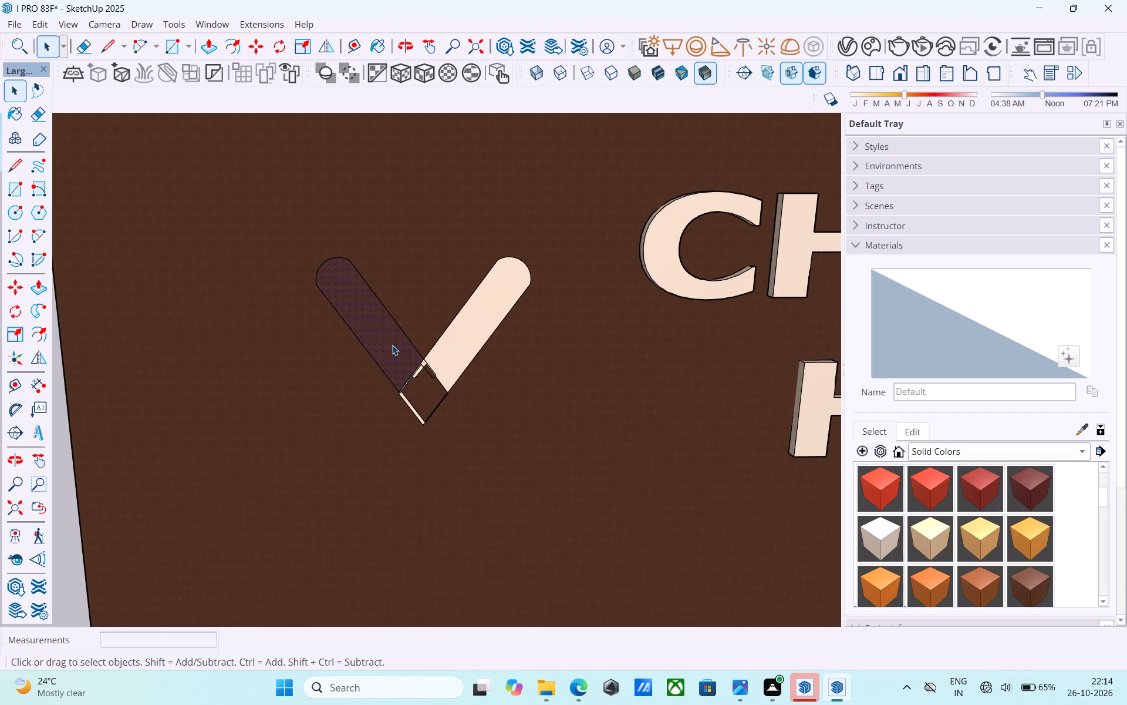
{"action": "left_click", "coordinate": [880, 583]}
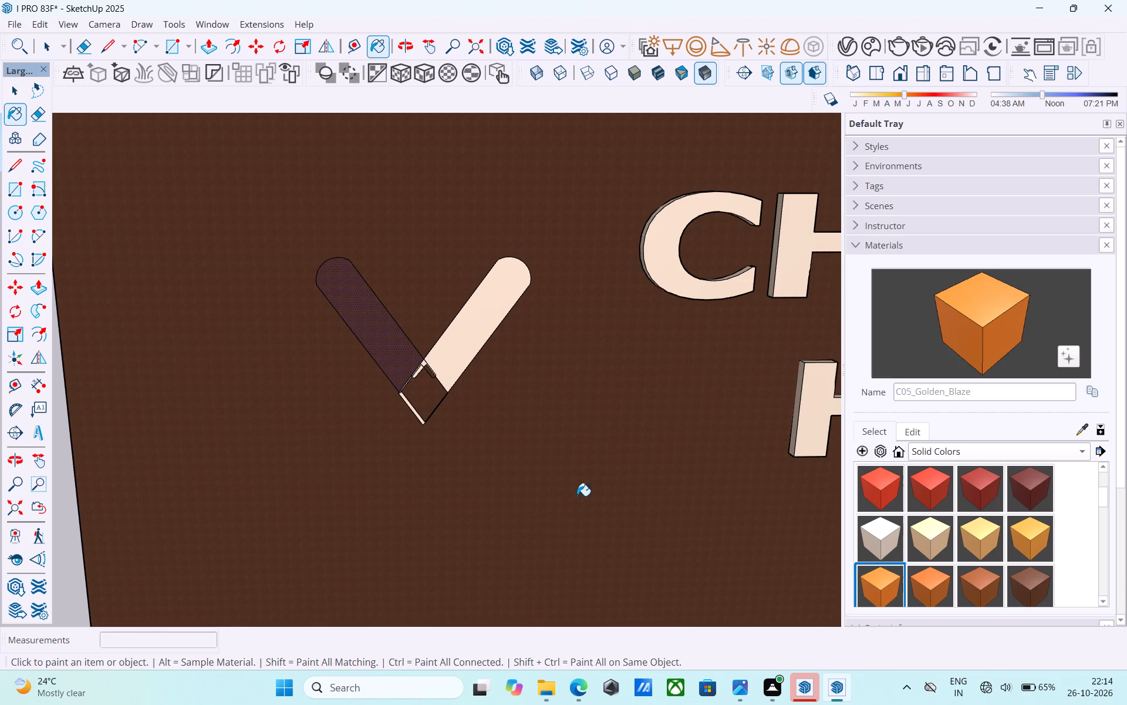
{"action": "left_click", "coordinate": [392, 350]}
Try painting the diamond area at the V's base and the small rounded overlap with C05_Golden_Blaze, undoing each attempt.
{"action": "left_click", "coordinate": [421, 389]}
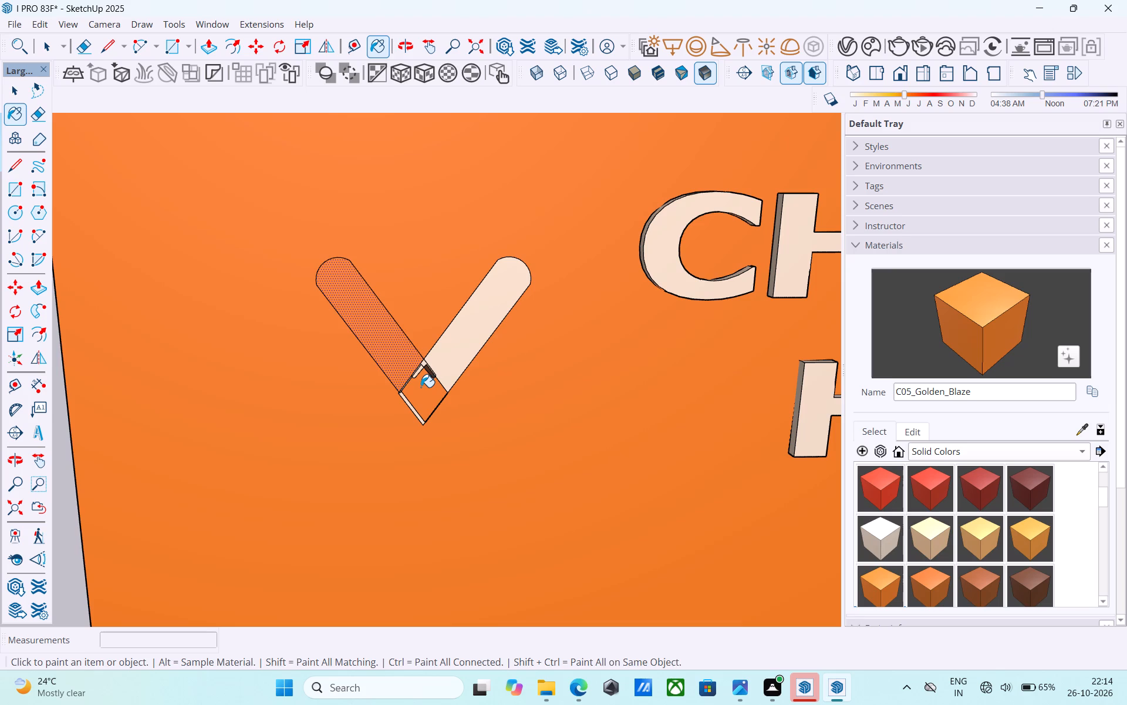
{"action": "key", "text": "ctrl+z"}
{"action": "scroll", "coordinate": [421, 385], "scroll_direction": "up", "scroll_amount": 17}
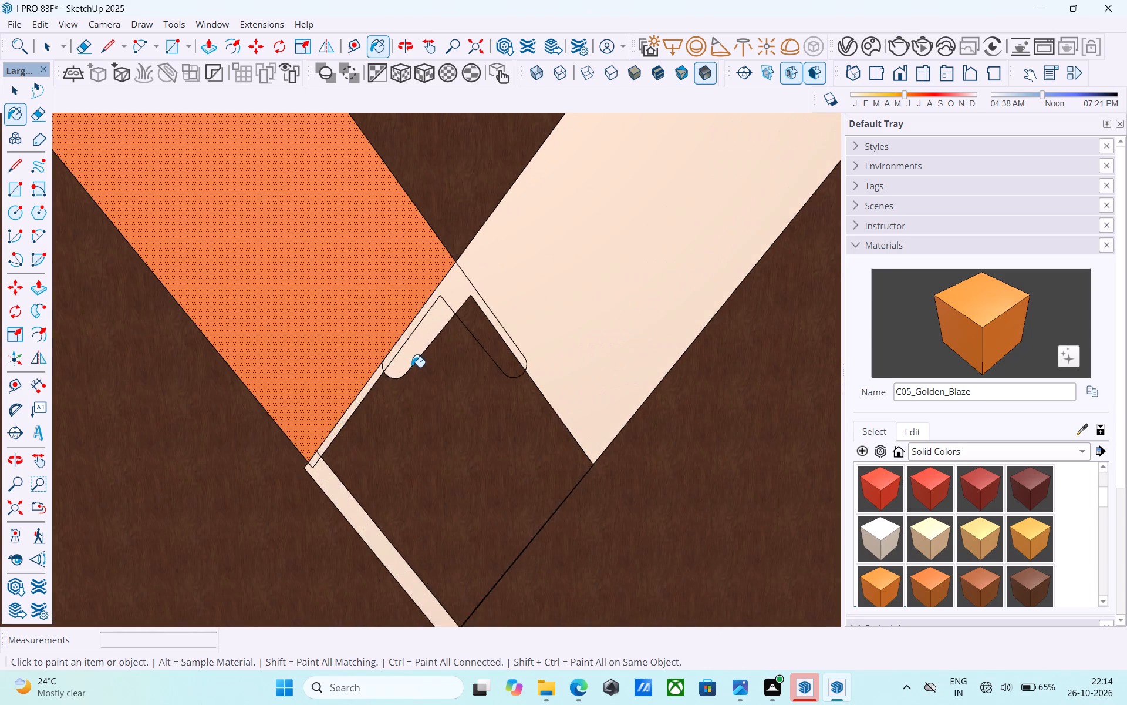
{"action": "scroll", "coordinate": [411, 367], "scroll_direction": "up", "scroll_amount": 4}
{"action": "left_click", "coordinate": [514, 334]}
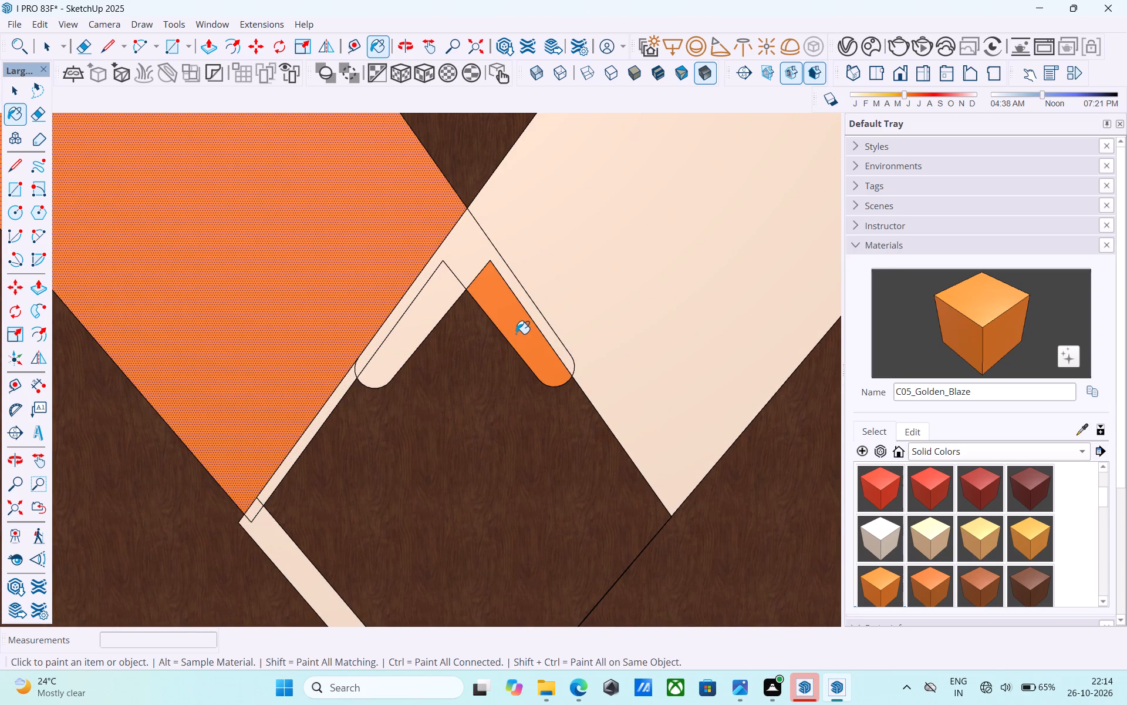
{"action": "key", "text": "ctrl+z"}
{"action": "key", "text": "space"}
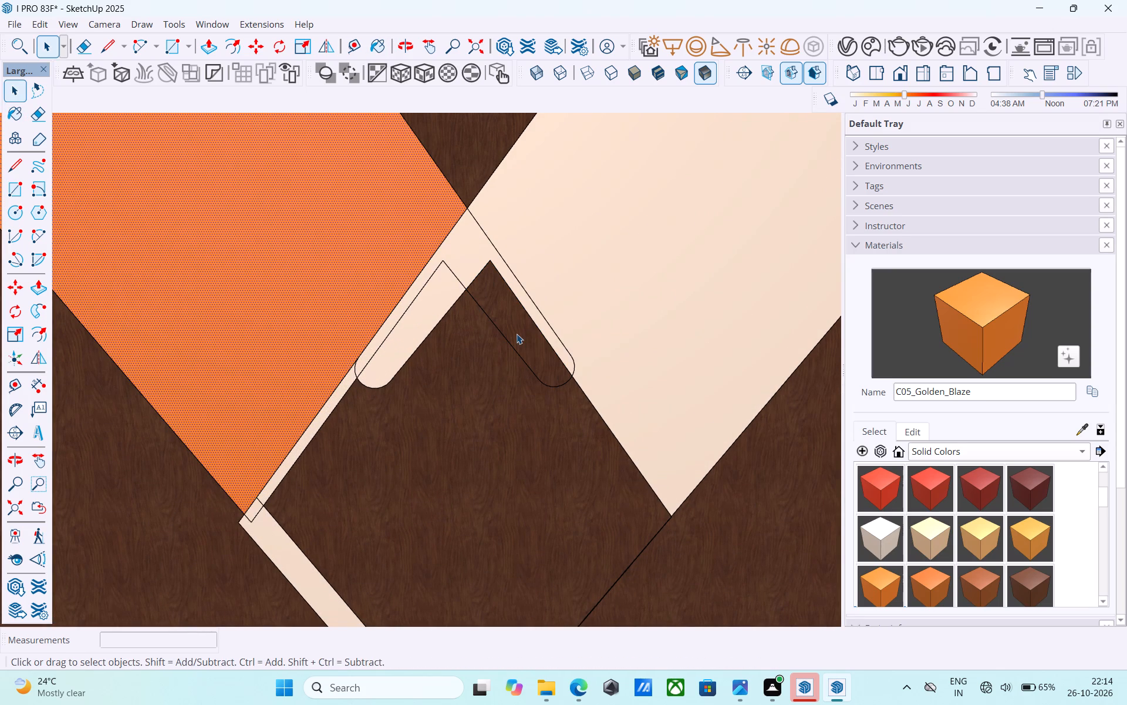
Erase the mirrored overlap lines and leftover rounded end where the arms cross, keeping the right arm's original rounded tongue.
{"action": "key", "text": "e"}
{"action": "left_click_drag", "start_coordinate": [517, 334], "coordinate": [502, 351]}
{"action": "left_click", "coordinate": [552, 328]}
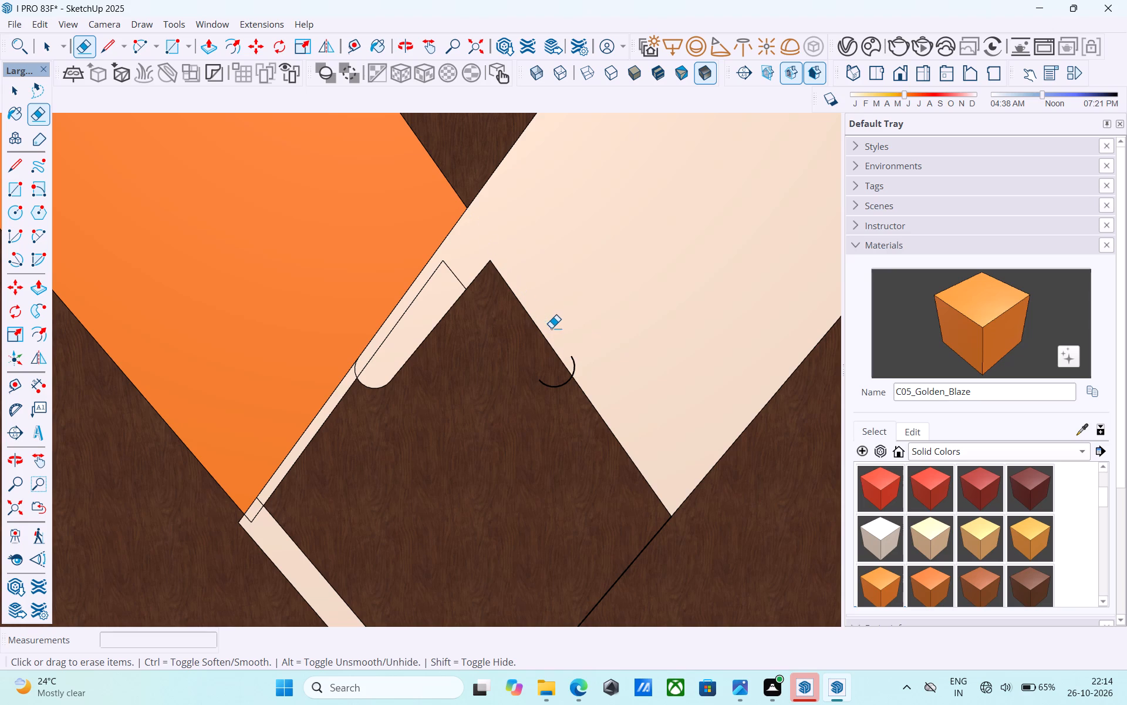
{"action": "left_click_drag", "start_coordinate": [451, 287], "coordinate": [453, 278]}
{"action": "left_click", "coordinate": [454, 271]}
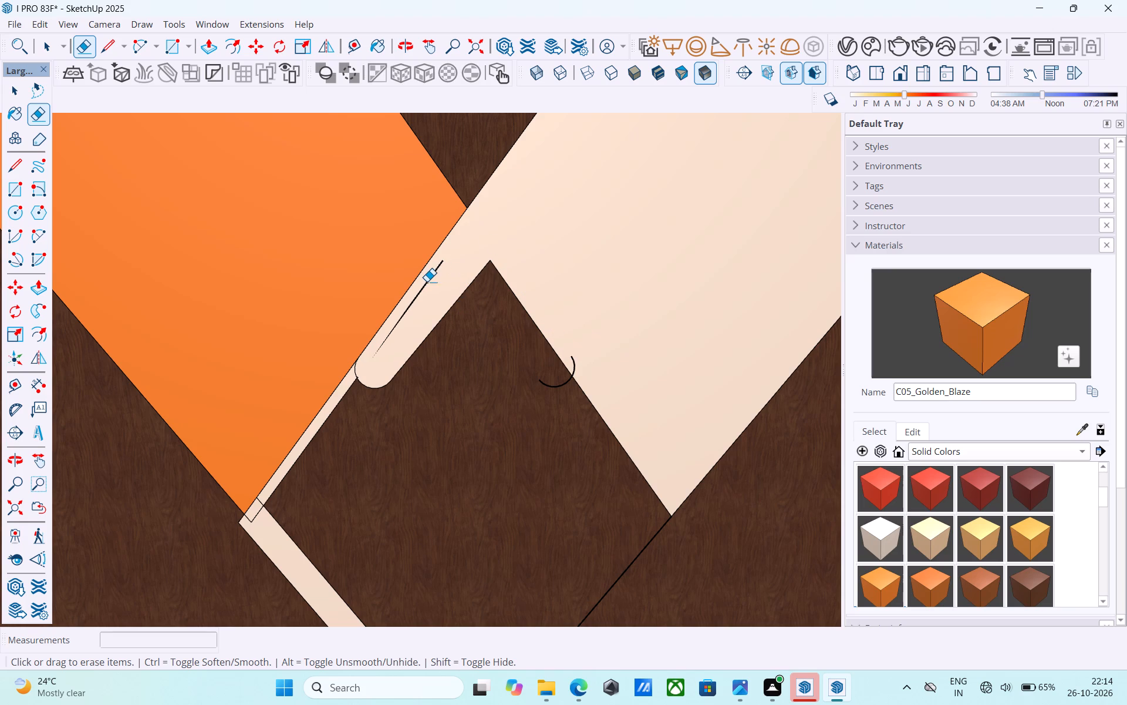
{"action": "left_click", "coordinate": [428, 282]}
{"action": "left_click_drag", "start_coordinate": [574, 354], "coordinate": [575, 361]}
{"action": "left_click_drag", "start_coordinate": [555, 383], "coordinate": [555, 391]}
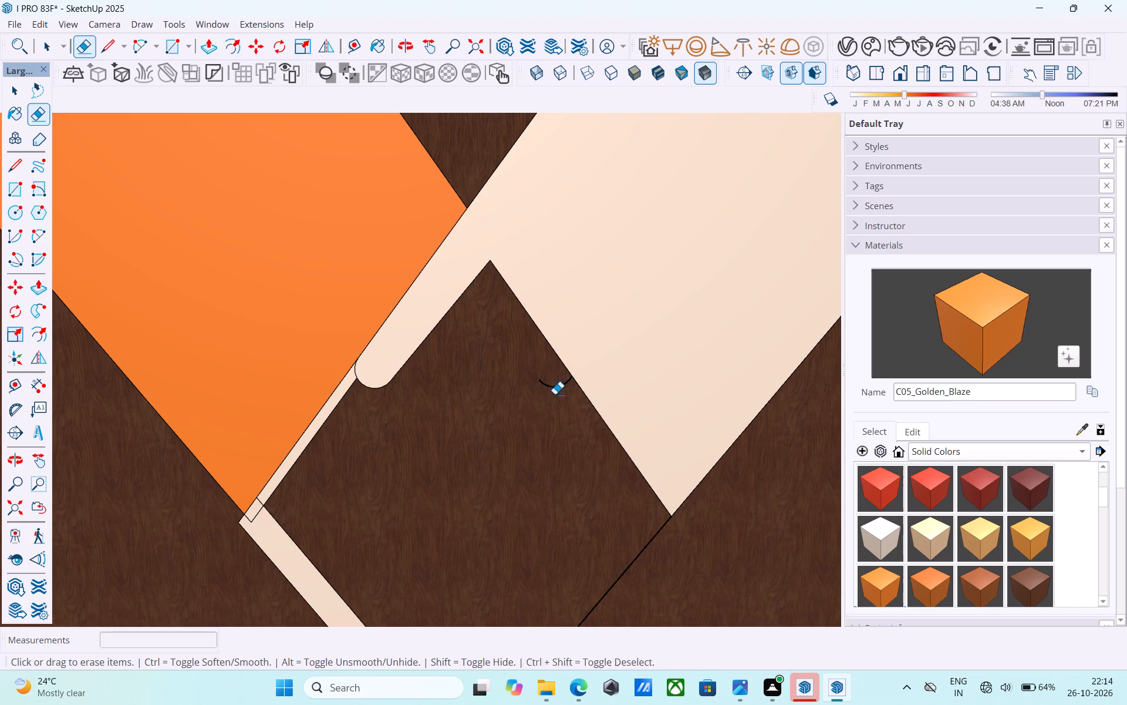
Erase the extra lines bounding the thin strip and small corner overlap at the left arm's lower end.
{"action": "scroll", "coordinate": [489, 384], "scroll_direction": "down", "scroll_amount": 10}
{"action": "scroll", "coordinate": [412, 402], "scroll_direction": "up", "scroll_amount": 5}
{"action": "scroll", "coordinate": [412, 401], "scroll_direction": "down", "scroll_amount": 5}
{"action": "middle_click_drag", "start_coordinate": [412, 400], "coordinate": [413, 418]}
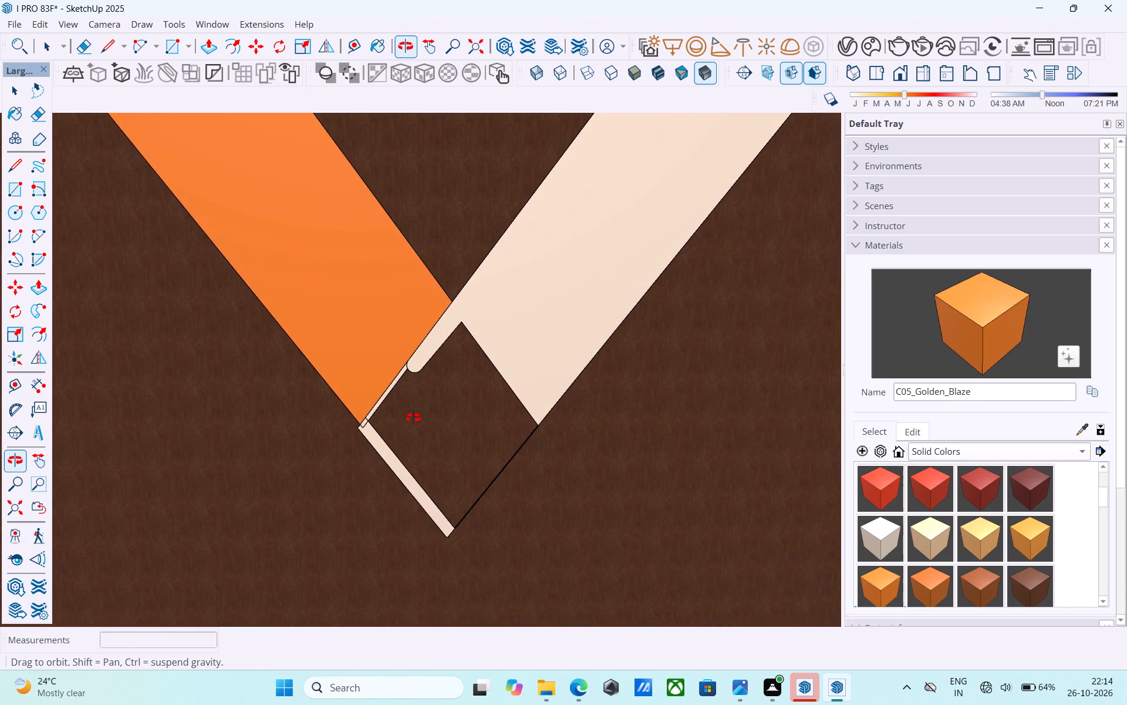
{"action": "middle_click_drag", "start_coordinate": [413, 418], "coordinate": [398, 370]}
{"action": "scroll", "coordinate": [369, 392], "scroll_direction": "up", "scroll_amount": 7}
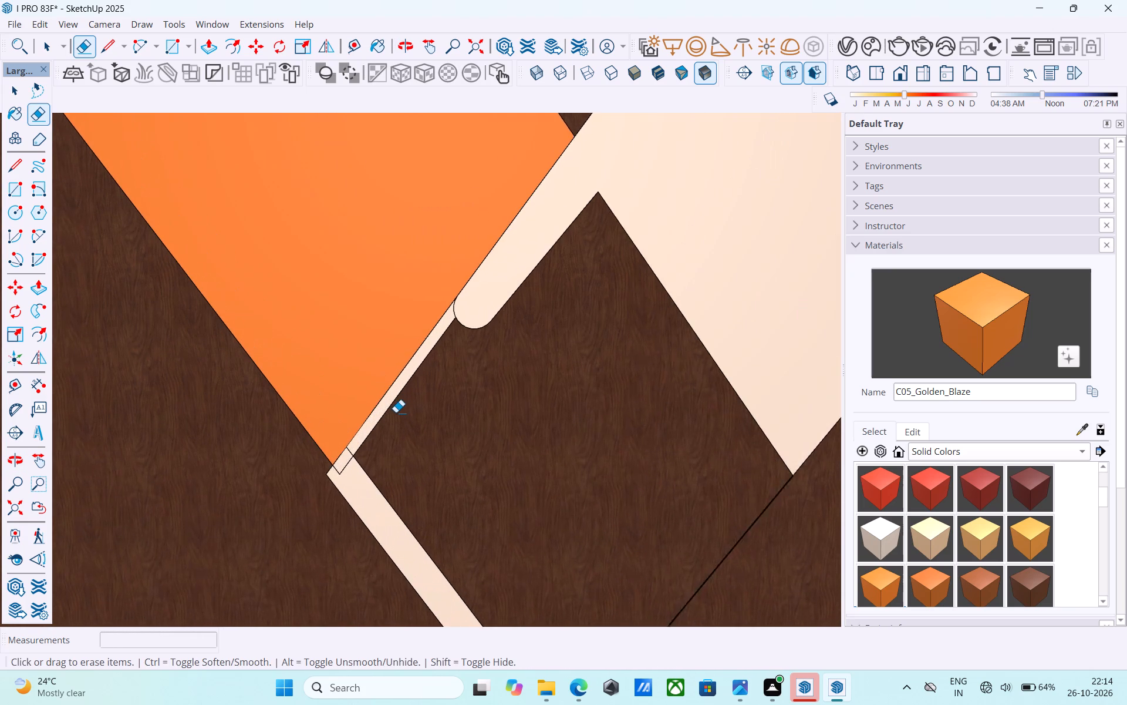
{"action": "scroll", "coordinate": [396, 412], "scroll_direction": "up", "scroll_amount": 3}
{"action": "left_click_drag", "start_coordinate": [392, 410], "coordinate": [386, 405]}
{"action": "left_click", "coordinate": [346, 469]}
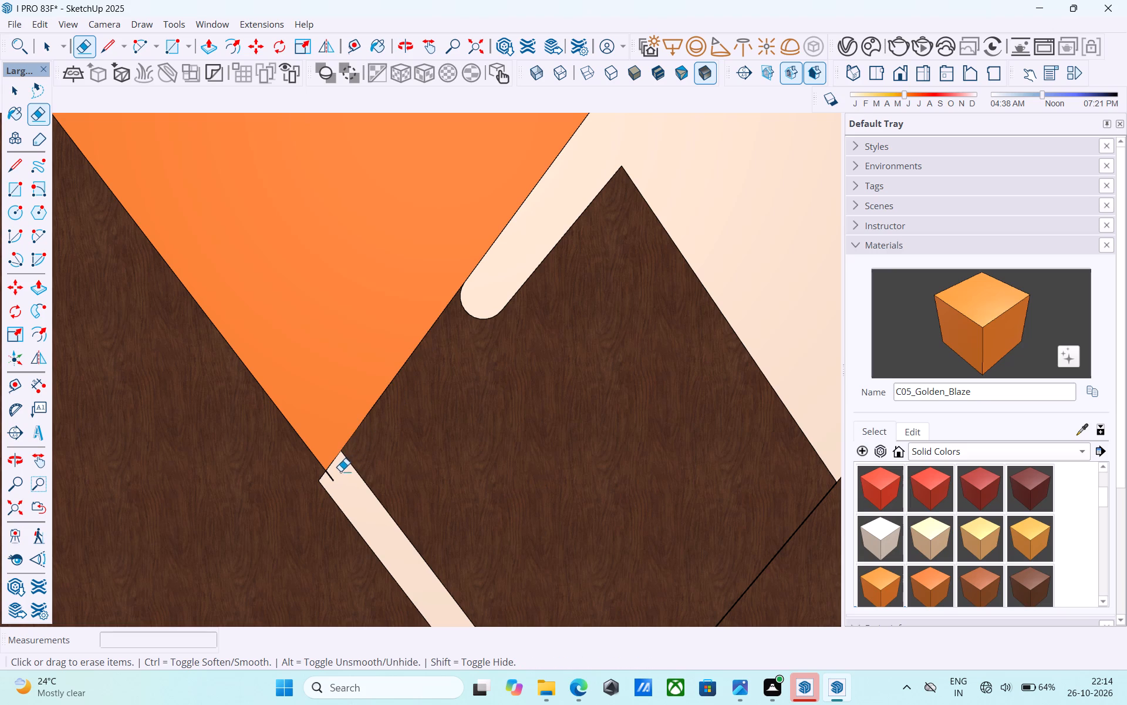
{"action": "left_click_drag", "start_coordinate": [340, 475], "coordinate": [331, 478]}
Examine the junction of the two arms and the diamond outline at the V's base.
{"action": "scroll", "coordinate": [364, 458], "scroll_direction": "down", "scroll_amount": 10}
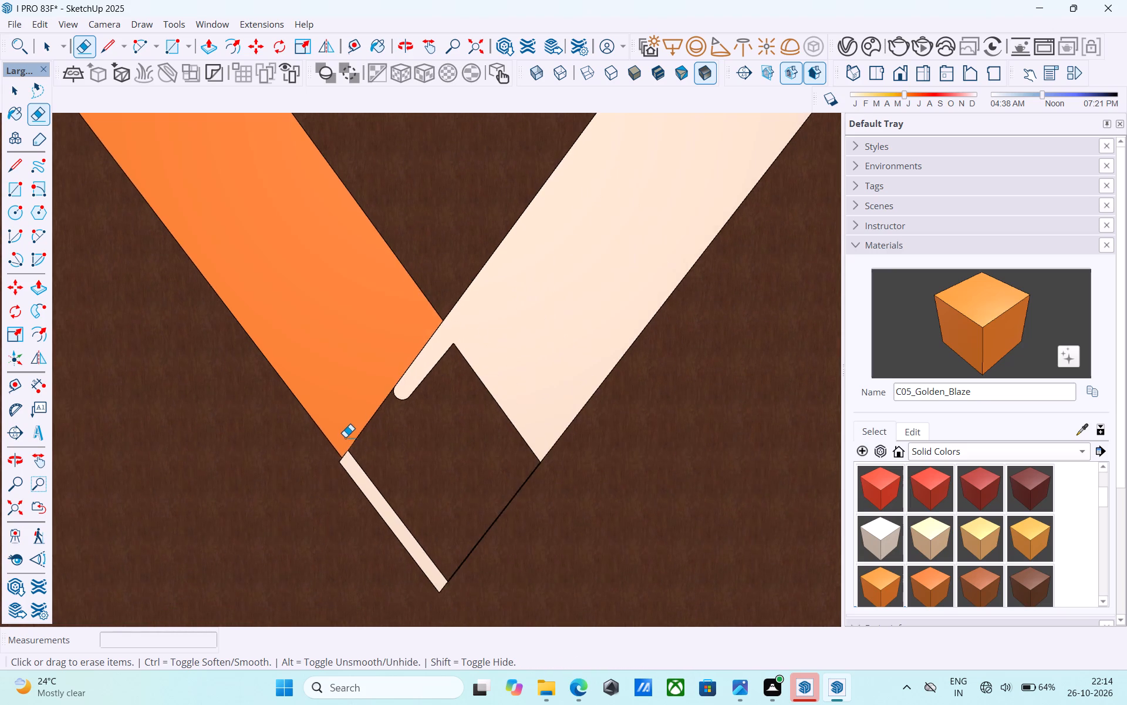
{"action": "scroll", "coordinate": [345, 437], "scroll_direction": "down", "scroll_amount": 6}
{"action": "middle_click_drag", "start_coordinate": [392, 433], "coordinate": [425, 420]}
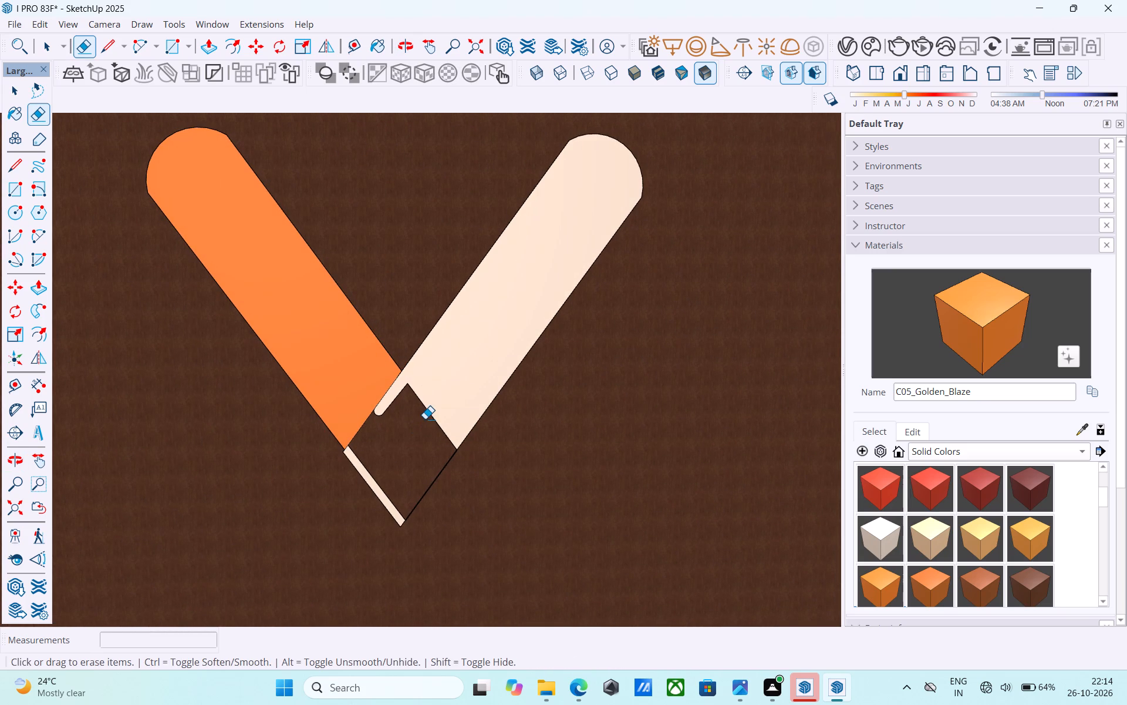
{"action": "scroll", "coordinate": [426, 418], "scroll_direction": "up", "scroll_amount": 1}
{"action": "middle_click_drag", "start_coordinate": [426, 418], "coordinate": [433, 414]}
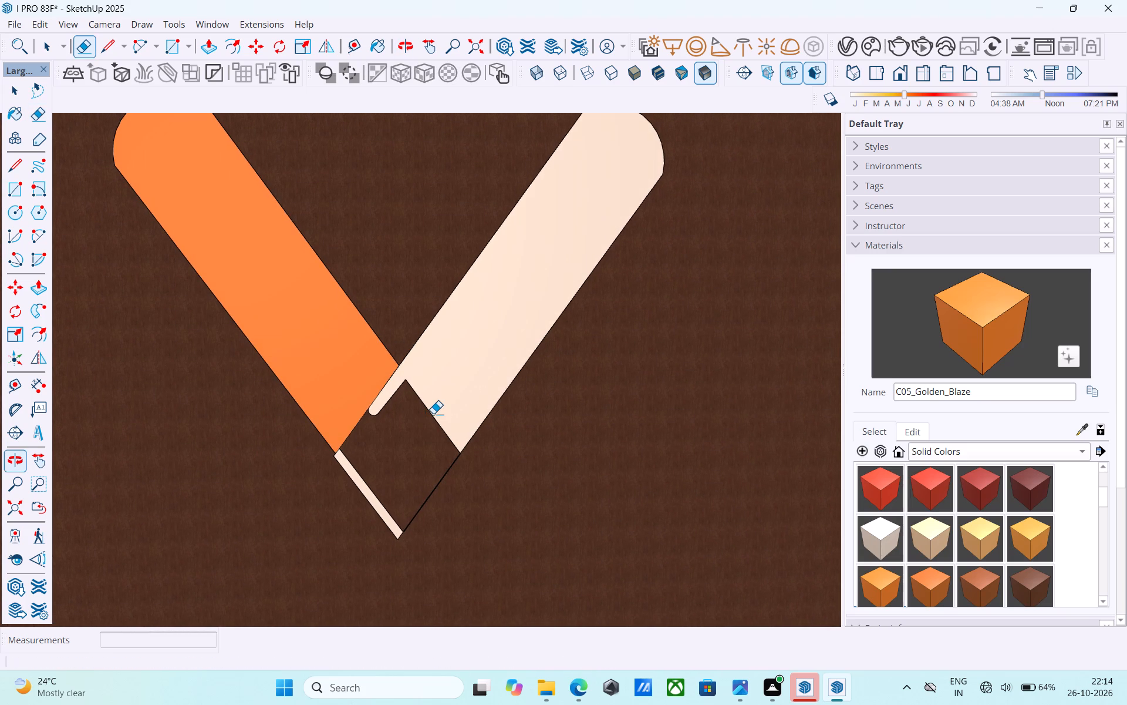
{"action": "scroll", "coordinate": [323, 465], "scroll_direction": "up", "scroll_amount": 9}
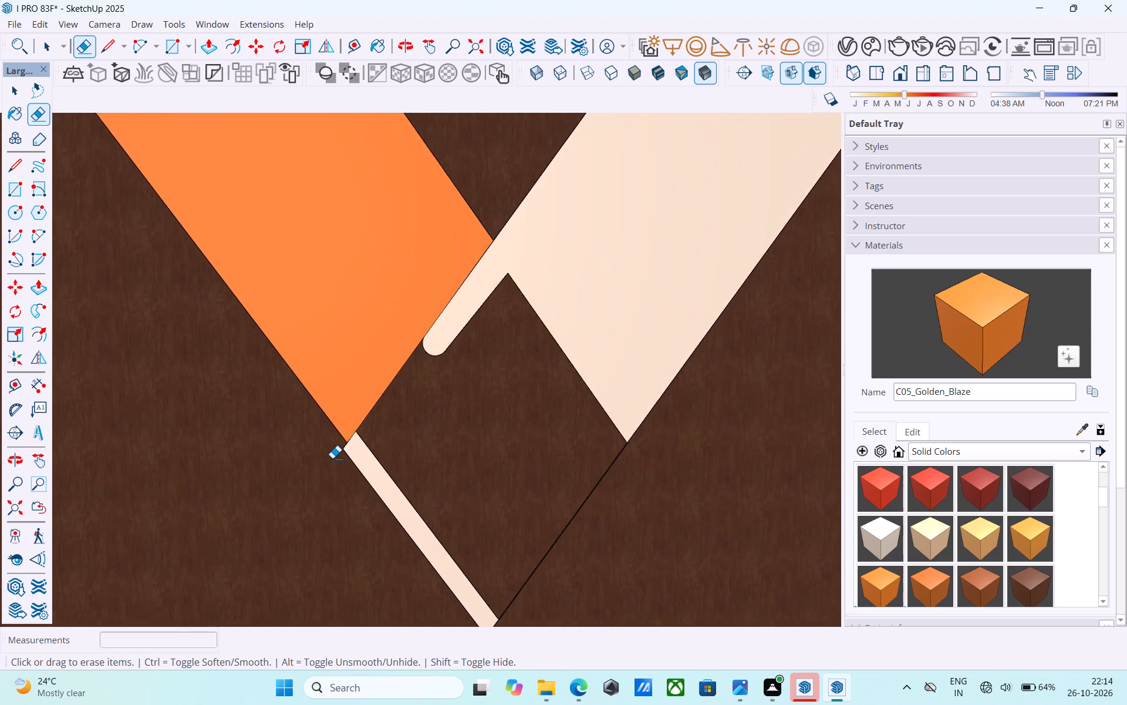
{"action": "scroll", "coordinate": [332, 458], "scroll_direction": "up", "scroll_amount": 6}
{"action": "scroll", "coordinate": [354, 444], "scroll_direction": "down", "scroll_amount": 6}
{"action": "middle_click", "coordinate": [354, 444]}
{"action": "scroll", "coordinate": [355, 443], "scroll_direction": "down", "scroll_amount": 4}
{"action": "key", "text": "space"}
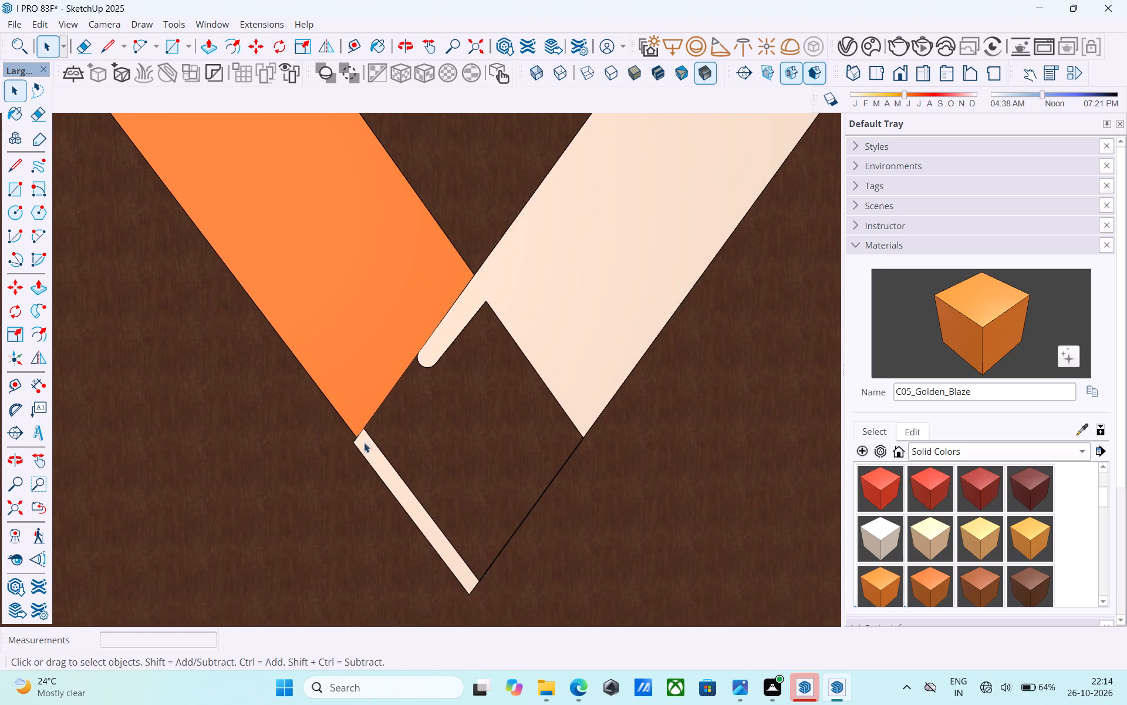
Retrace the diamond's open edge from the base corner to the right arm's lower corner and select the resulting face.
{"action": "middle_click_drag", "start_coordinate": [410, 443], "coordinate": [403, 431]}
{"action": "key", "text": "l"}
{"action": "left_click", "coordinate": [479, 574]}
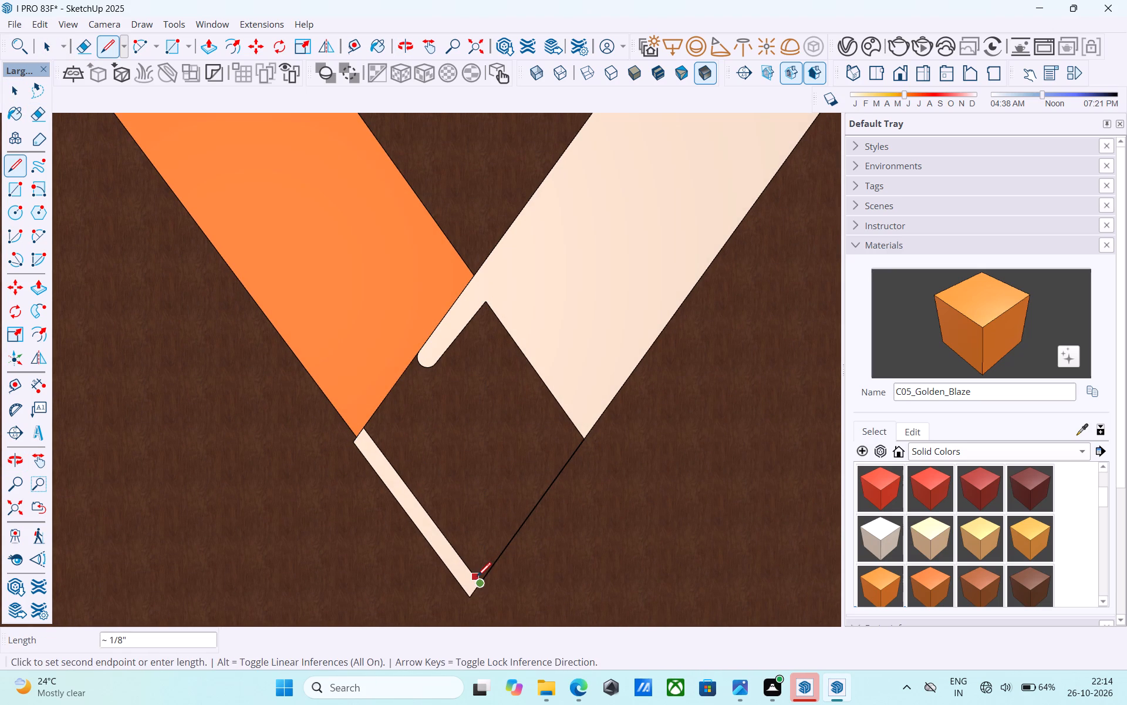
{"action": "key", "text": "l"}
{"action": "left_click", "coordinate": [482, 590]}
{"action": "left_click", "coordinate": [581, 439]}
{"action": "key", "text": "space"}
{"action": "left_click", "coordinate": [545, 448]}
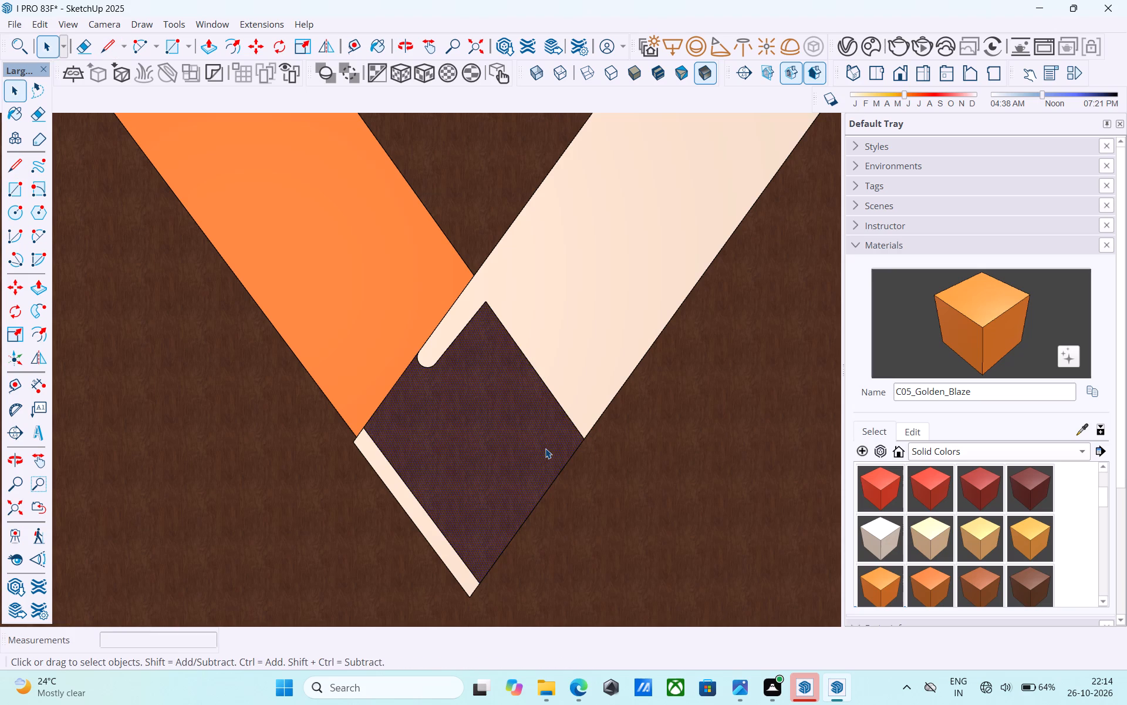
Paint the diamond face at the V's base with C05_Golden_Blaze.
{"action": "left_click", "coordinate": [974, 322]}
{"action": "left_click", "coordinate": [502, 418]}
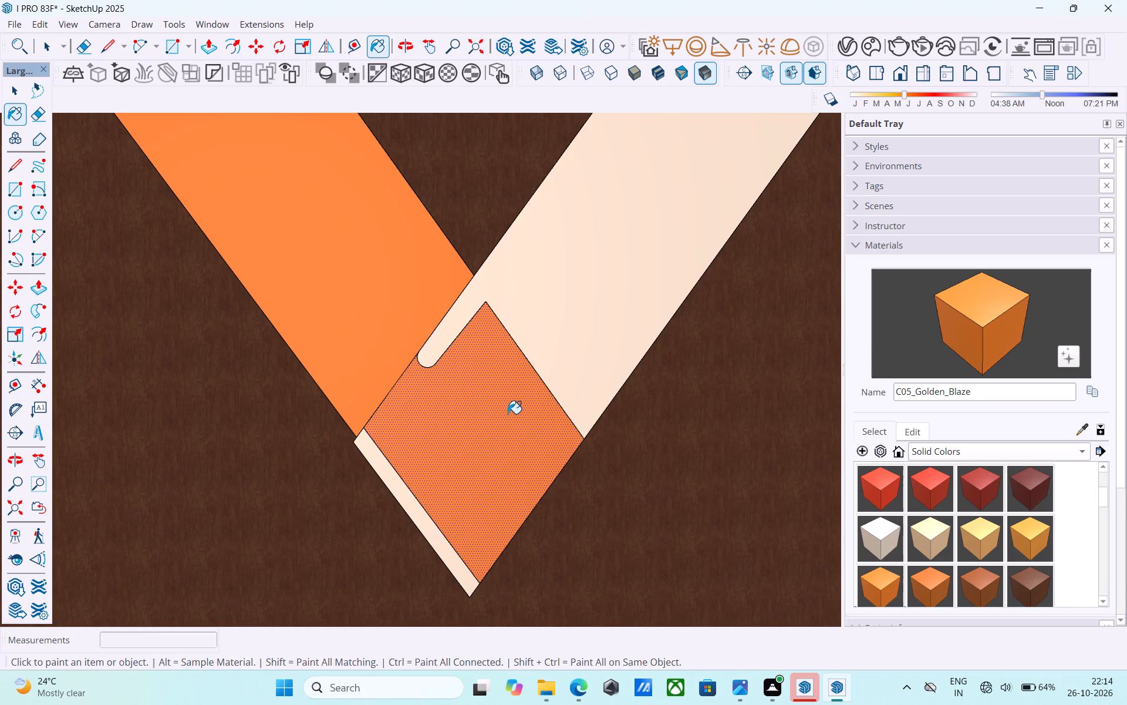
Save the model with the finished two-colour V logo.
{"action": "scroll", "coordinate": [508, 412], "scroll_direction": "down", "scroll_amount": 6}
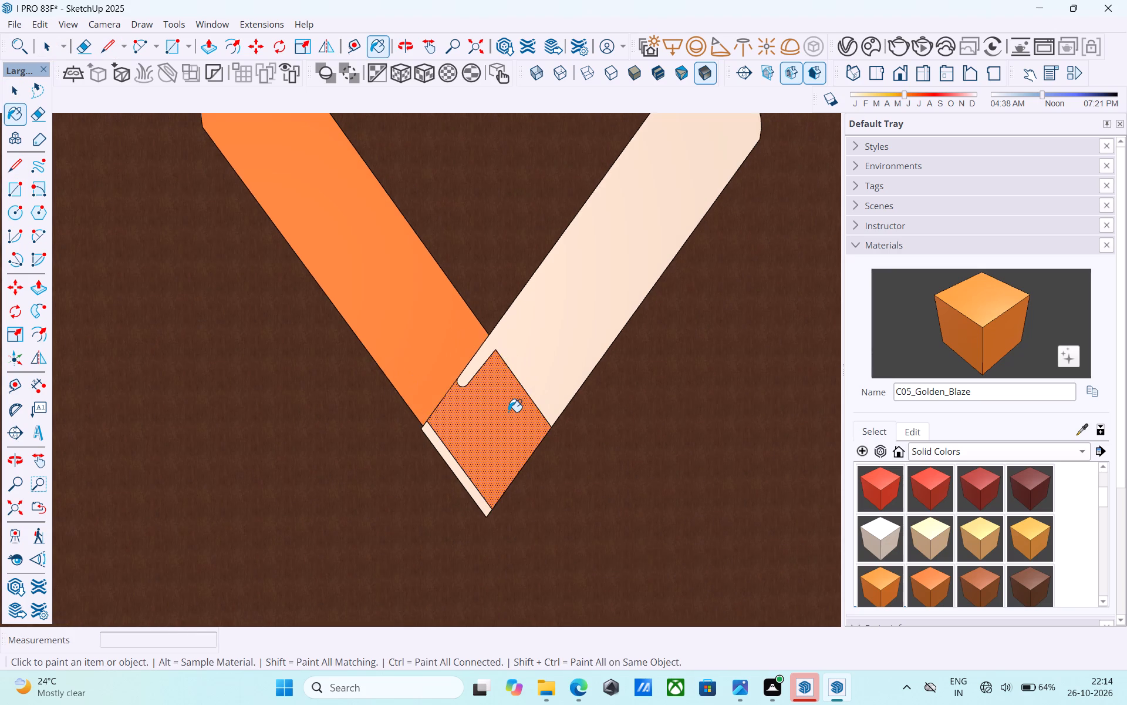
{"action": "scroll", "coordinate": [508, 412], "scroll_direction": "down", "scroll_amount": 20}
{"action": "scroll", "coordinate": [508, 412], "scroll_direction": "down", "scroll_amount": 10}
{"action": "key", "text": "space"}
{"action": "scroll", "coordinate": [370, 445], "scroll_direction": "up", "scroll_amount": 1}
{"action": "scroll", "coordinate": [347, 437], "scroll_direction": "down", "scroll_amount": 10}
{"action": "key", "text": "ctrl+s"}
{"action": "key", "text": "space"}
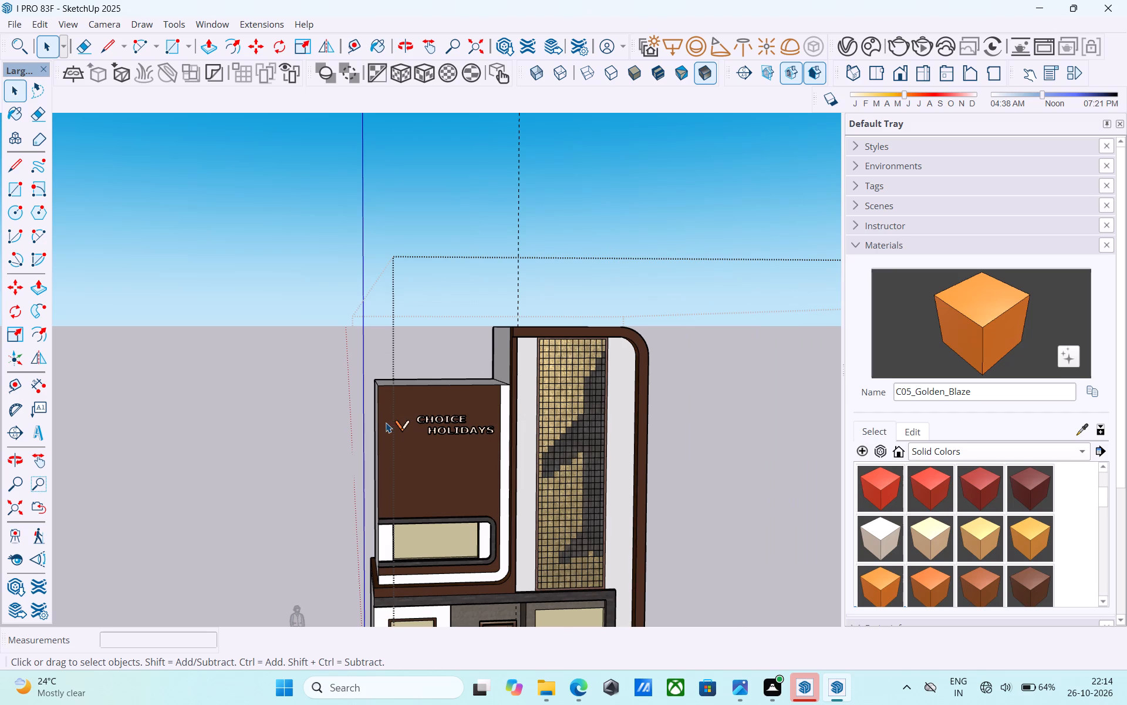
Close the open group and examine the whole building with its signage and V logo from the front and both sides.
{"action": "scroll", "coordinate": [338, 418], "scroll_direction": "down", "scroll_amount": 6}
{"action": "middle_click_drag", "start_coordinate": [429, 464], "coordinate": [427, 444]}
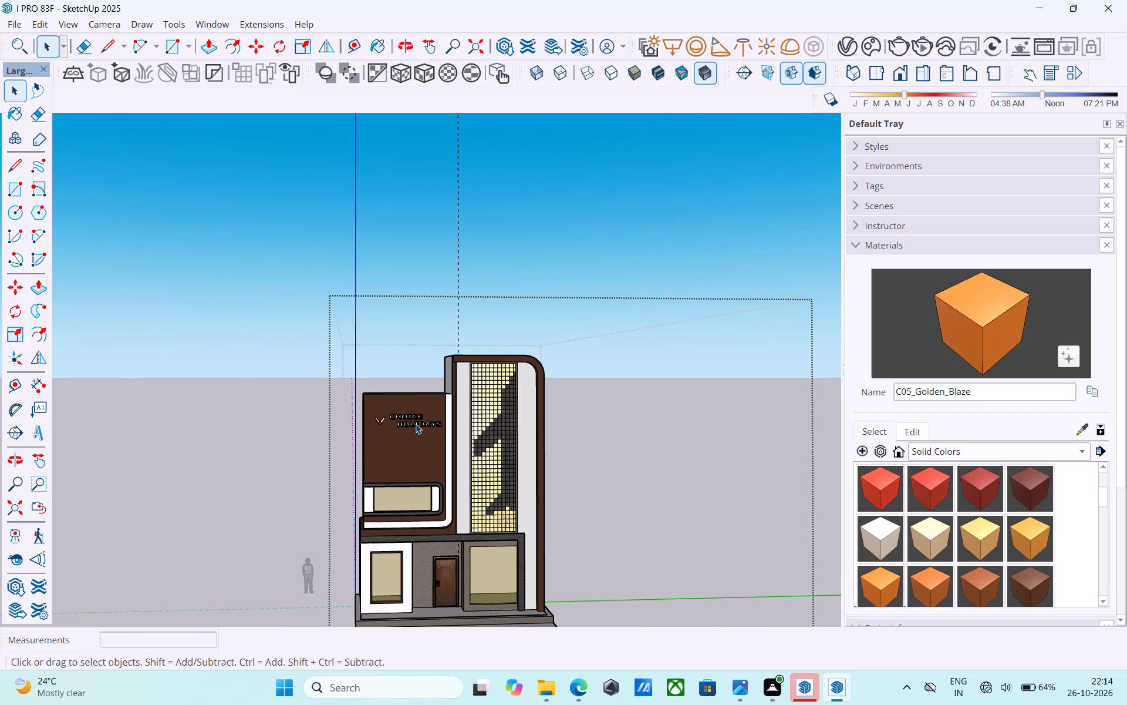
{"action": "middle_click_drag", "start_coordinate": [416, 417], "coordinate": [432, 469]}
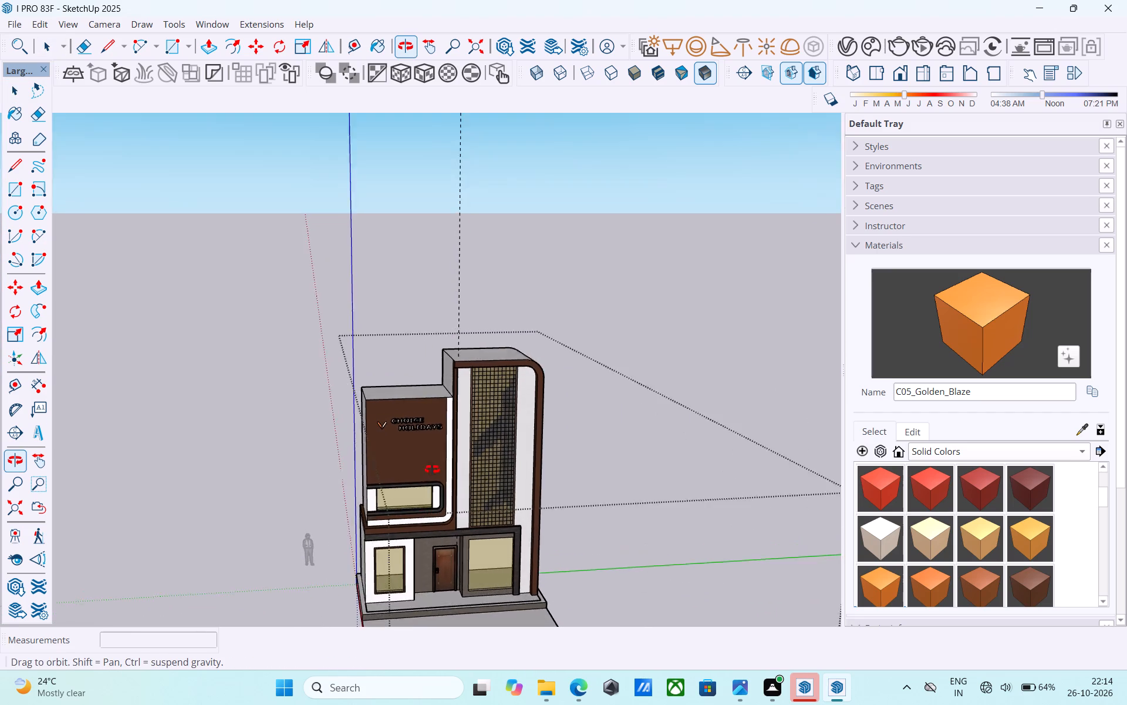
{"action": "middle_click_drag", "start_coordinate": [432, 469], "coordinate": [419, 462]}
{"action": "scroll", "coordinate": [390, 451], "scroll_direction": "down", "scroll_amount": 4}
{"action": "left_click", "coordinate": [689, 407]}
{"action": "scroll", "coordinate": [410, 485], "scroll_direction": "down", "scroll_amount": 6}
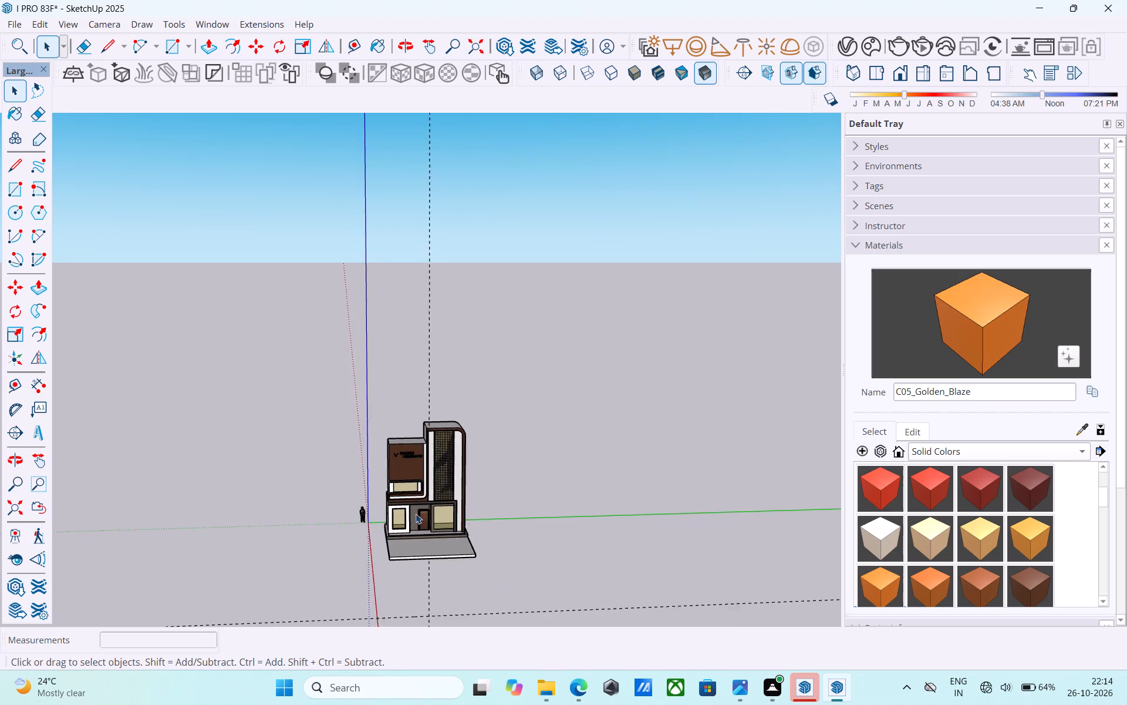
{"action": "middle_click_drag", "start_coordinate": [422, 546], "coordinate": [425, 502]}
{"action": "scroll", "coordinate": [423, 496], "scroll_direction": "up", "scroll_amount": 7}
{"action": "scroll", "coordinate": [333, 532], "scroll_direction": "up", "scroll_amount": 5}
{"action": "middle_click_drag", "start_coordinate": [424, 529], "coordinate": [426, 517]}
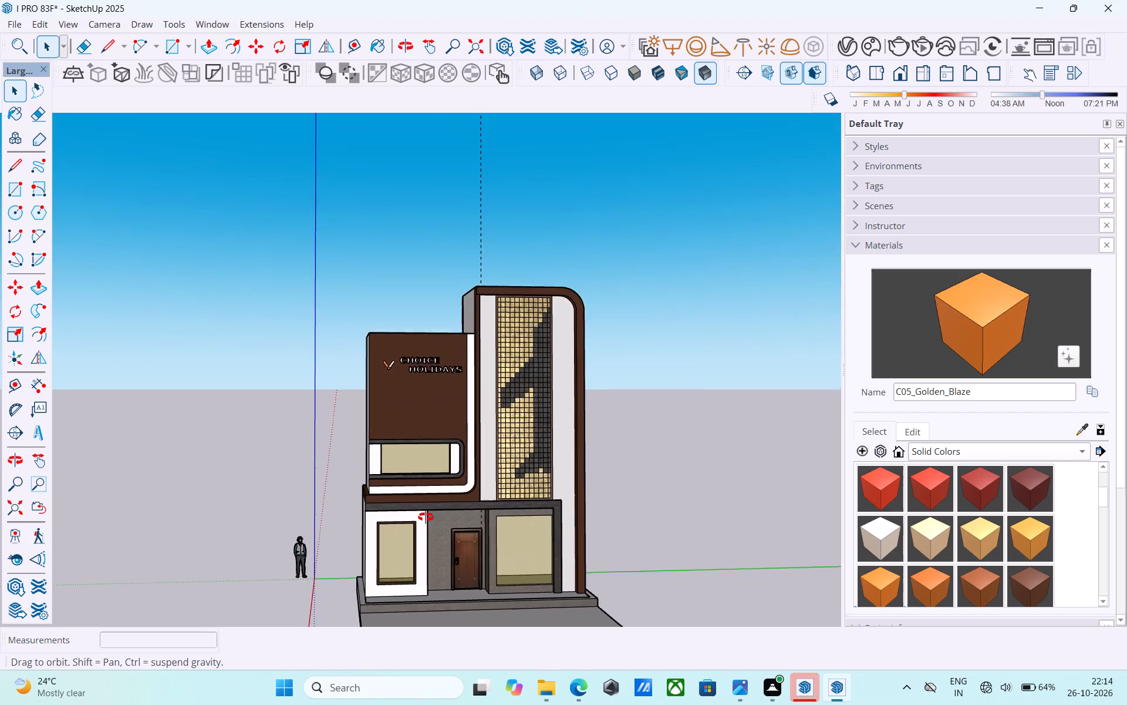
{"action": "middle_click_drag", "start_coordinate": [426, 517], "coordinate": [201, 529]}
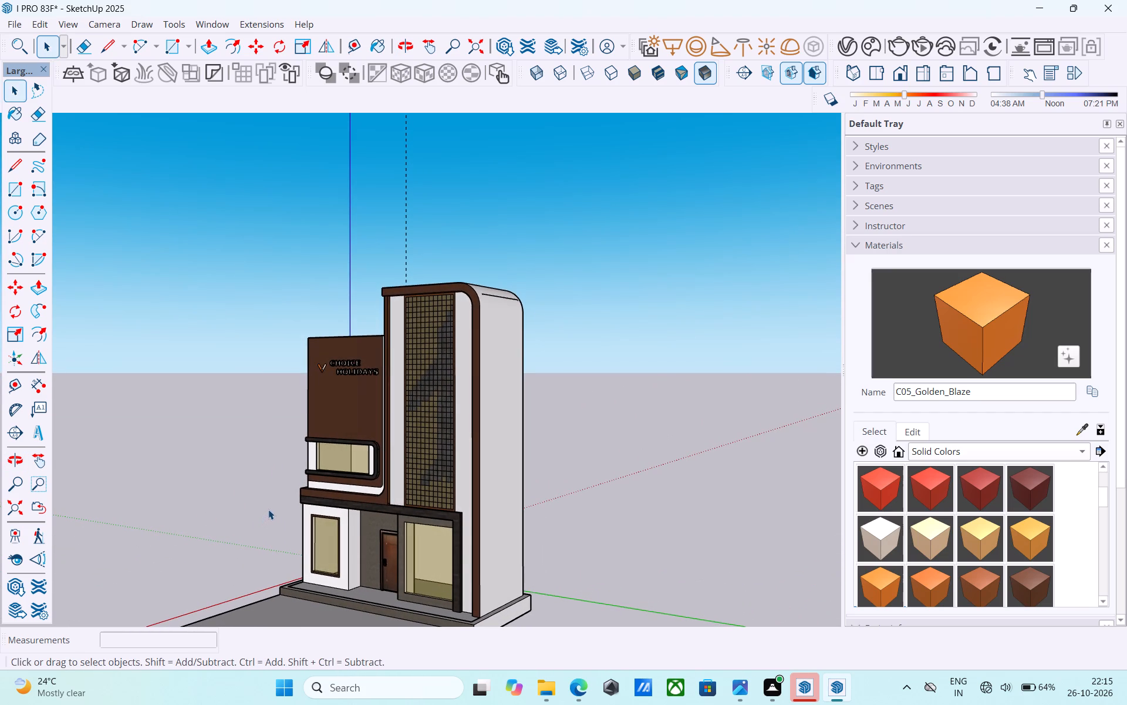
{"action": "middle_click_drag", "start_coordinate": [280, 508], "coordinate": [536, 493]}
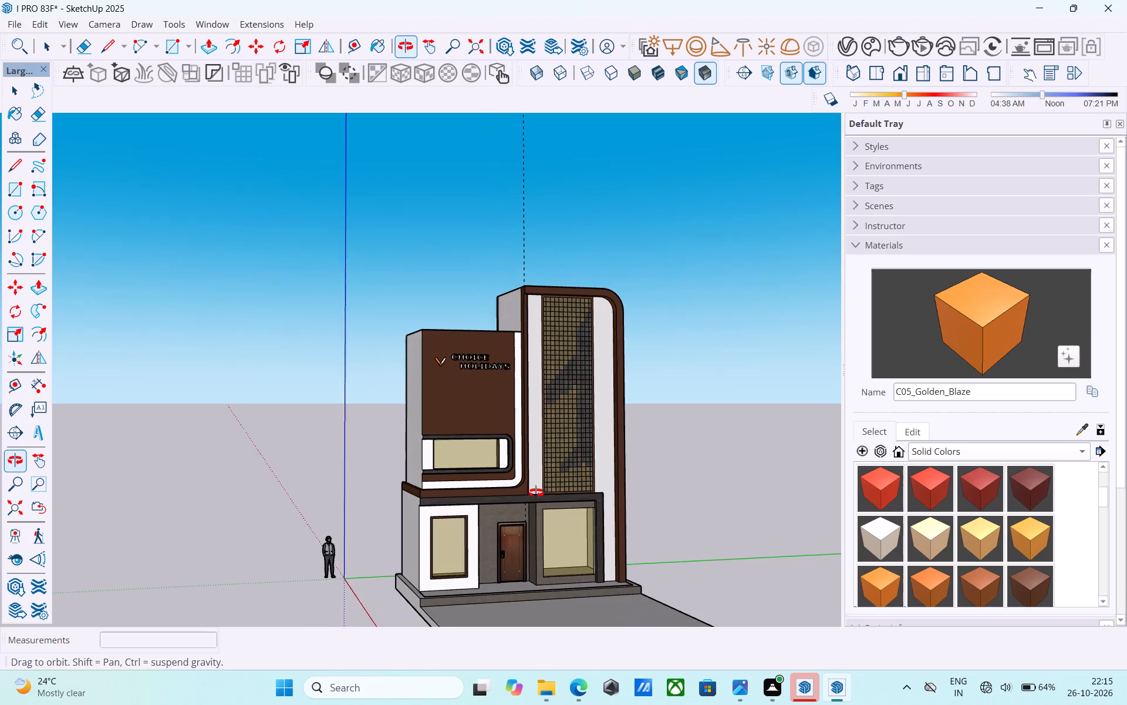
{"action": "middle_click_drag", "start_coordinate": [536, 493], "coordinate": [512, 486]}
{"action": "middle_click_drag", "start_coordinate": [512, 486], "coordinate": [506, 486]}
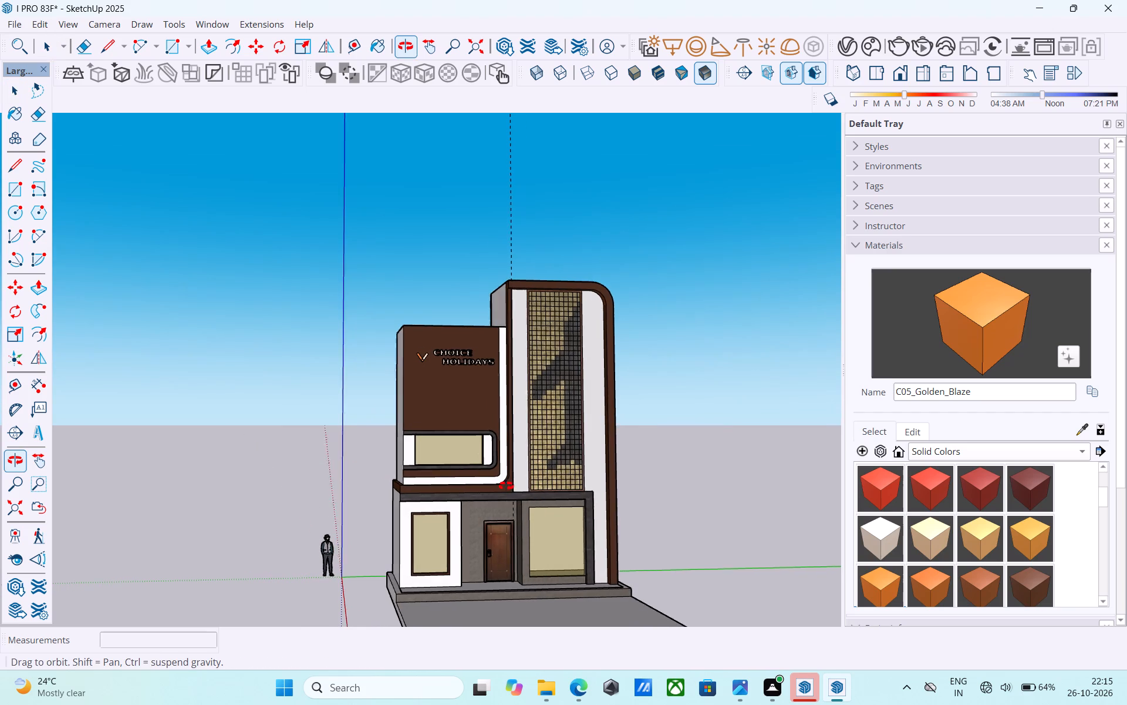
{"action": "middle_click_drag", "start_coordinate": [506, 486], "coordinate": [453, 438]}
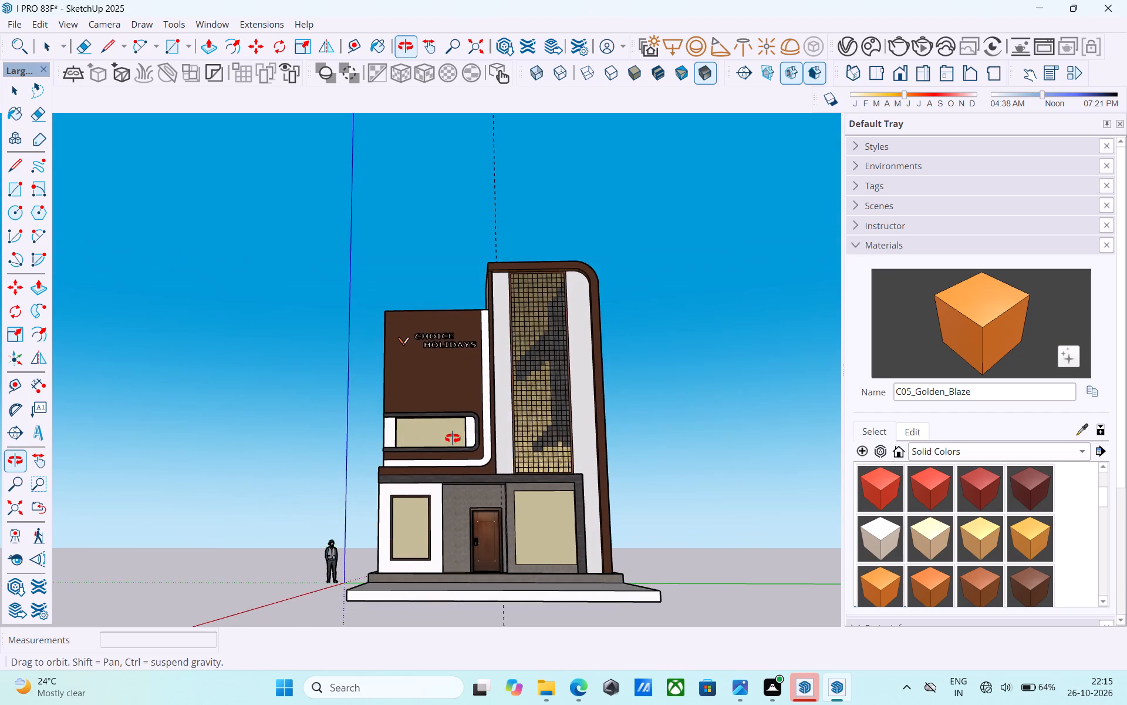
{"action": "middle_click_drag", "start_coordinate": [453, 438], "coordinate": [409, 515]}
{"action": "scroll", "coordinate": [453, 438], "scroll_direction": "up", "scroll_amount": 3}
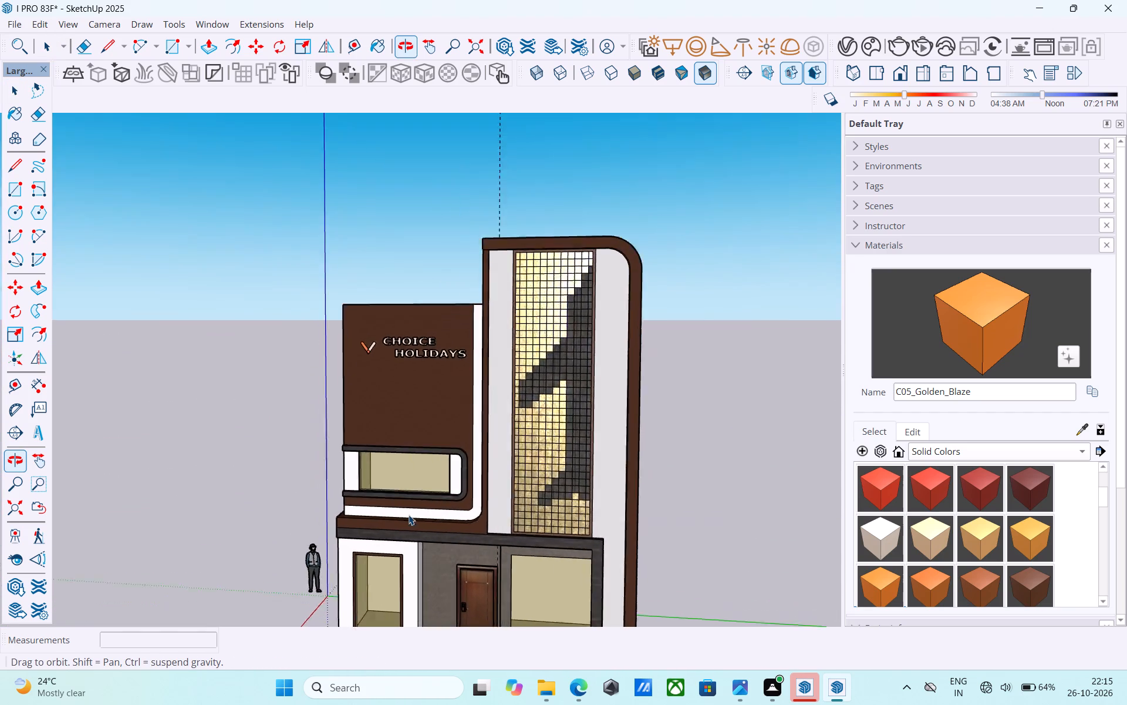
{"action": "middle_click_drag", "start_coordinate": [409, 515], "coordinate": [409, 515]}
{"action": "scroll", "coordinate": [409, 515], "scroll_direction": "down", "scroll_amount": 7}
{"action": "middle_click_drag", "start_coordinate": [406, 506], "coordinate": [411, 500]}
Erase the vertical dashed guide line above the tower inside the building group and exit the group.
{"action": "left_click_drag", "start_coordinate": [497, 287], "coordinate": [413, 293]}
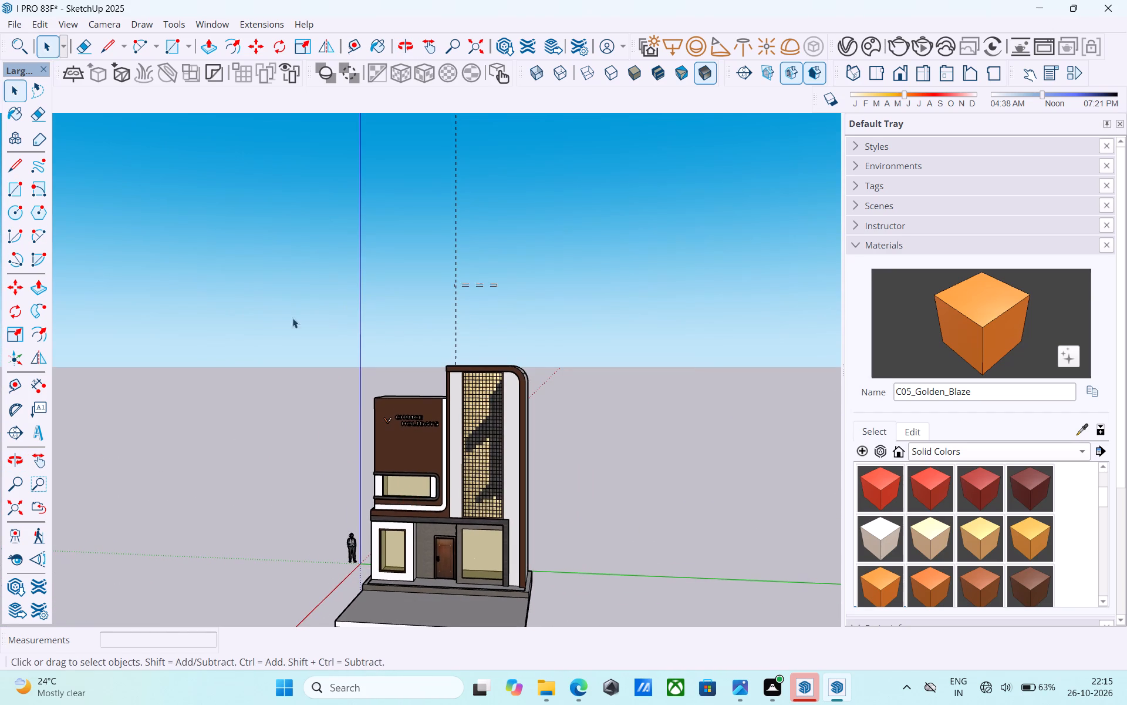
{"action": "double_click", "coordinate": [464, 437]}
{"action": "key", "text": "e"}
{"action": "left_click_drag", "start_coordinate": [552, 294], "coordinate": [317, 300]}
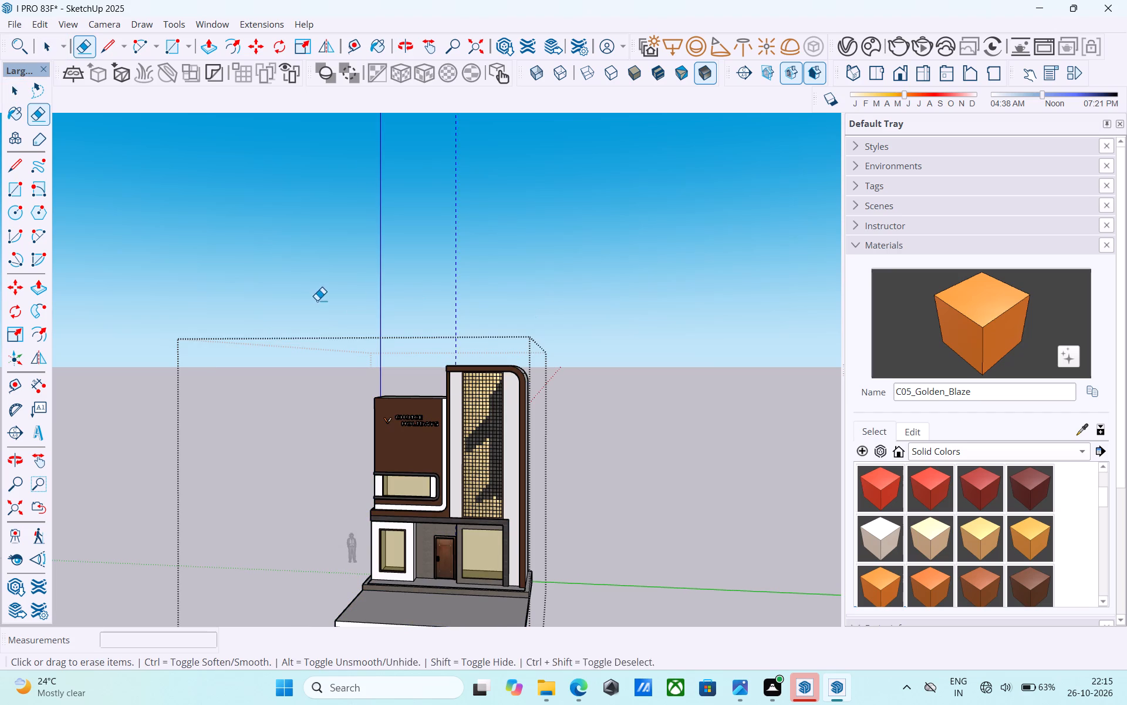
{"action": "left_click_drag", "start_coordinate": [317, 300], "coordinate": [311, 302]}
{"action": "key", "text": "space"}
{"action": "left_click", "coordinate": [521, 345]}
{"action": "left_click", "coordinate": [682, 337]}
Frame the building in a slightly angled front view, render it in V-Ray, and close the frame buffer.
{"action": "scroll", "coordinate": [559, 440], "scroll_direction": "down", "scroll_amount": 4}
{"action": "middle_click_drag", "start_coordinate": [553, 449], "coordinate": [567, 453]}
{"action": "scroll", "coordinate": [552, 450], "scroll_direction": "up", "scroll_amount": 3}
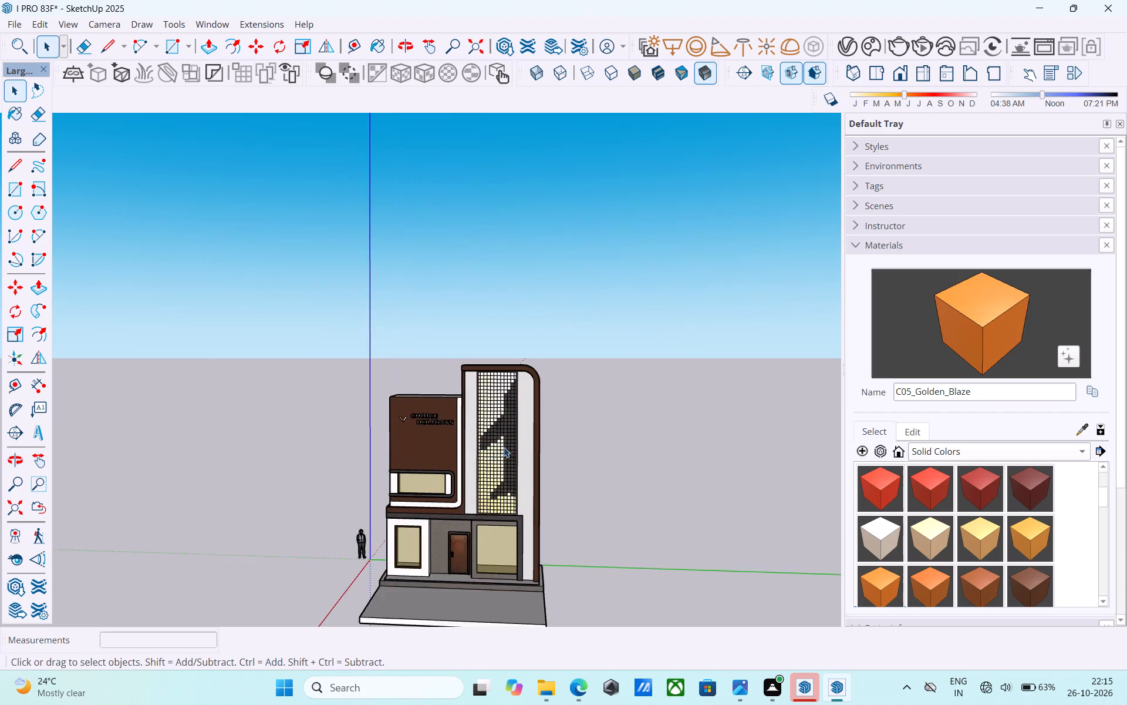
{"action": "scroll", "coordinate": [504, 447], "scroll_direction": "up", "scroll_amount": 4}
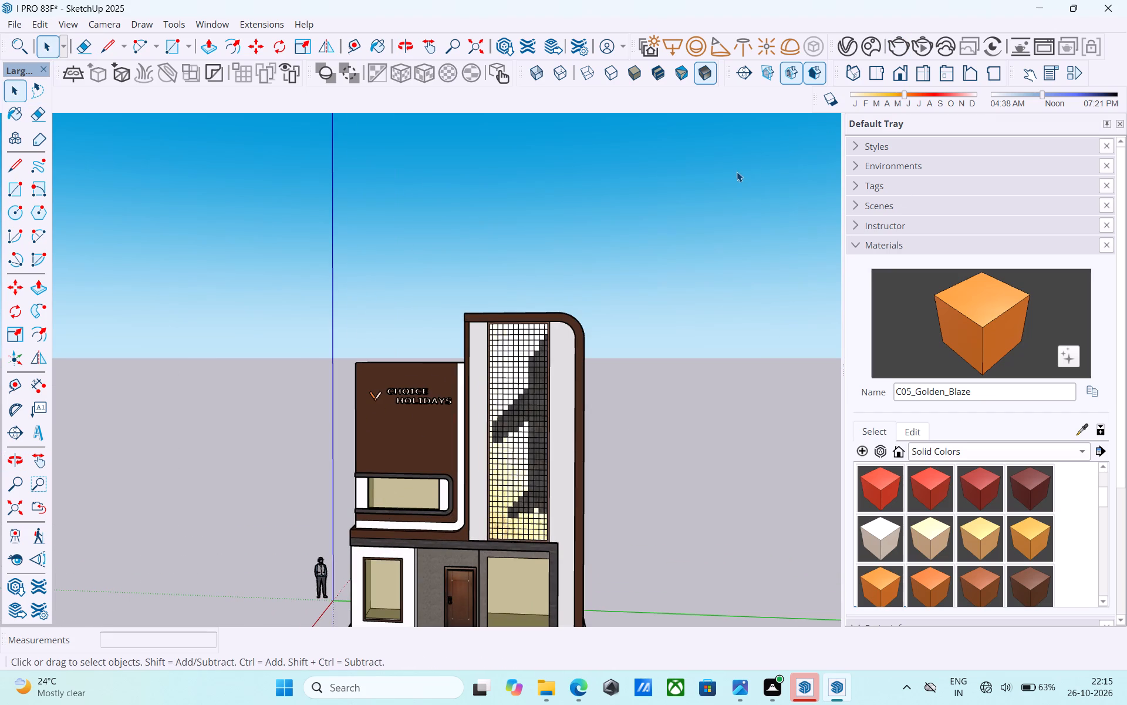
{"action": "scroll", "coordinate": [736, 172], "scroll_direction": "down", "scroll_amount": 4}
{"action": "scroll", "coordinate": [640, 232], "scroll_direction": "down", "scroll_amount": 1}
{"action": "scroll", "coordinate": [573, 398], "scroll_direction": "up", "scroll_amount": 4}
{"action": "middle_click_drag", "start_coordinate": [549, 399], "coordinate": [541, 389]}
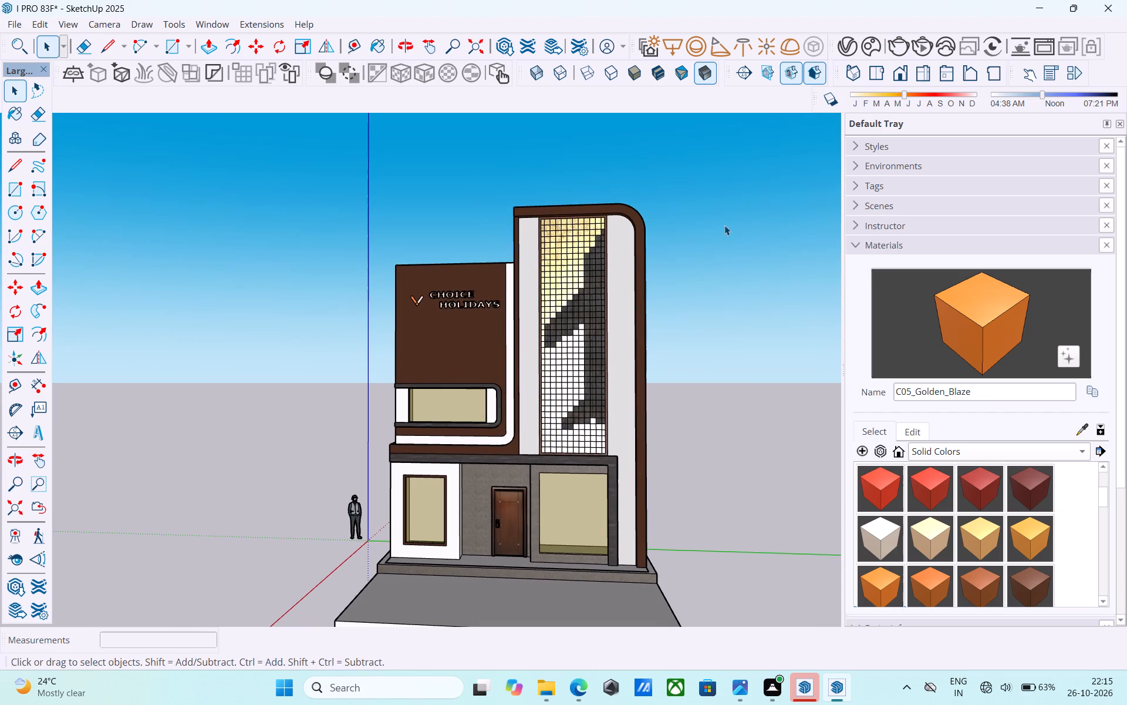
{"action": "left_click", "coordinate": [902, 43]}
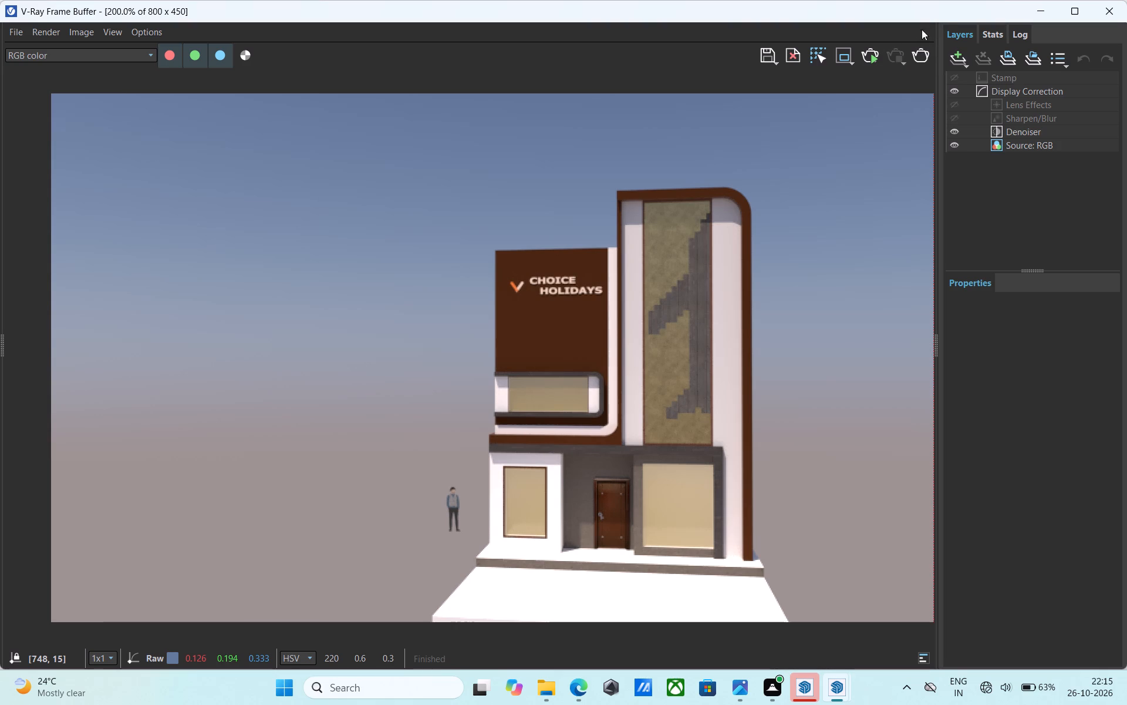
{"action": "left_click", "coordinate": [1126, 8]}
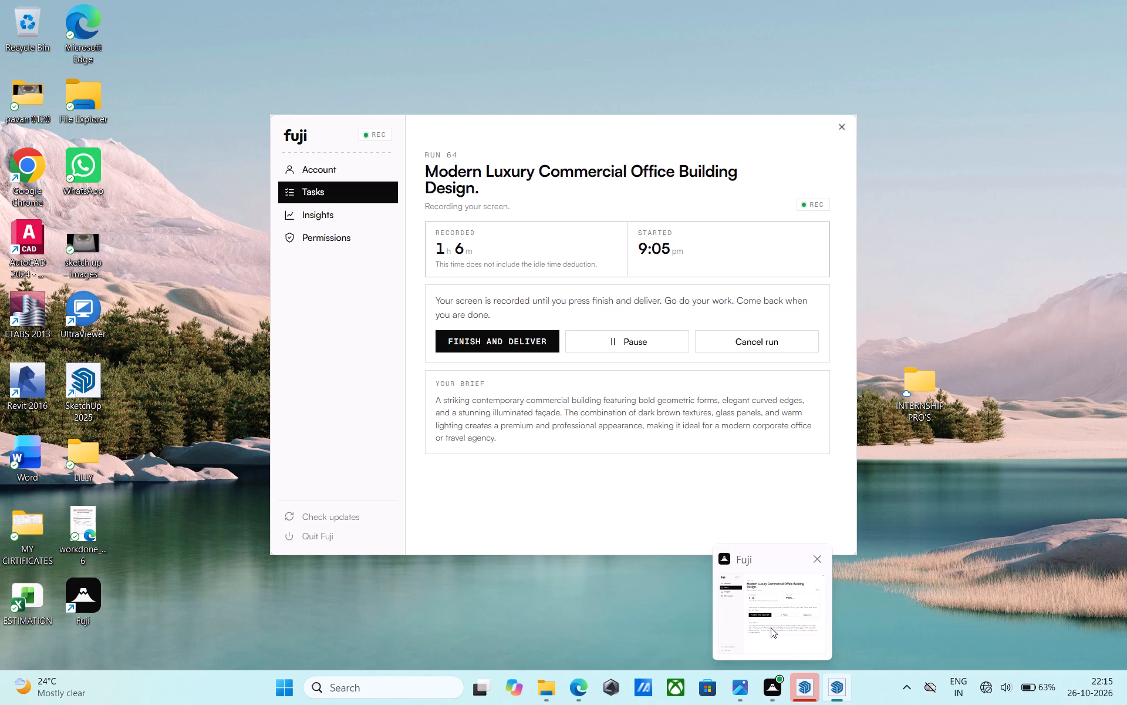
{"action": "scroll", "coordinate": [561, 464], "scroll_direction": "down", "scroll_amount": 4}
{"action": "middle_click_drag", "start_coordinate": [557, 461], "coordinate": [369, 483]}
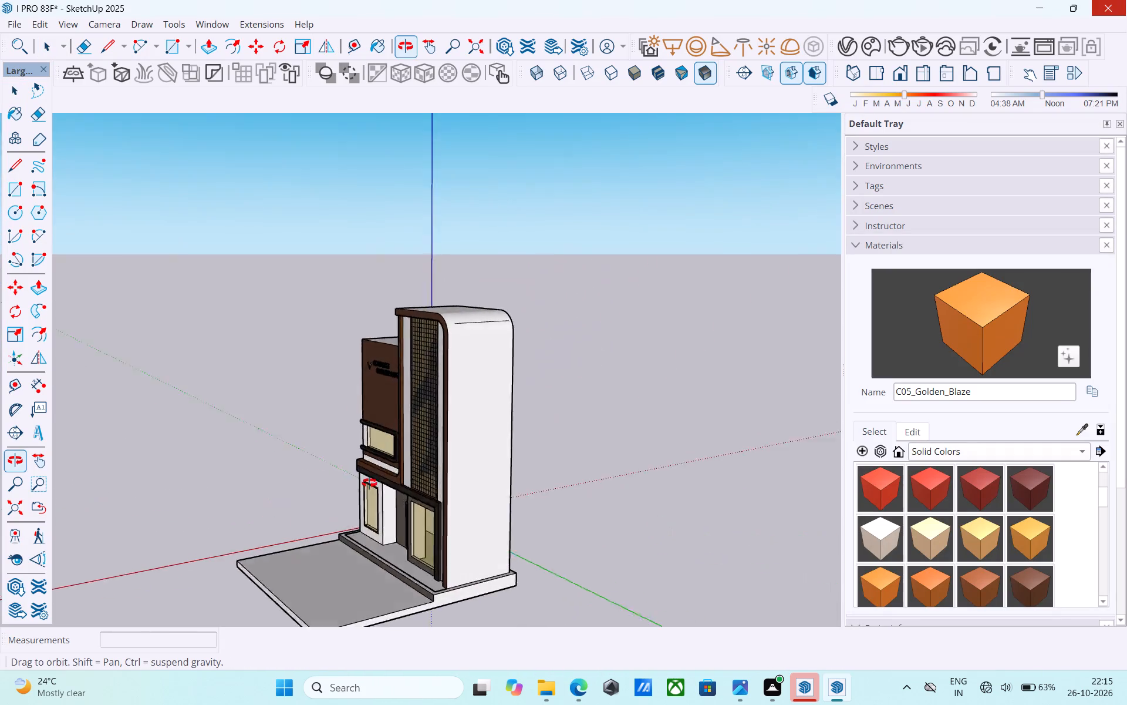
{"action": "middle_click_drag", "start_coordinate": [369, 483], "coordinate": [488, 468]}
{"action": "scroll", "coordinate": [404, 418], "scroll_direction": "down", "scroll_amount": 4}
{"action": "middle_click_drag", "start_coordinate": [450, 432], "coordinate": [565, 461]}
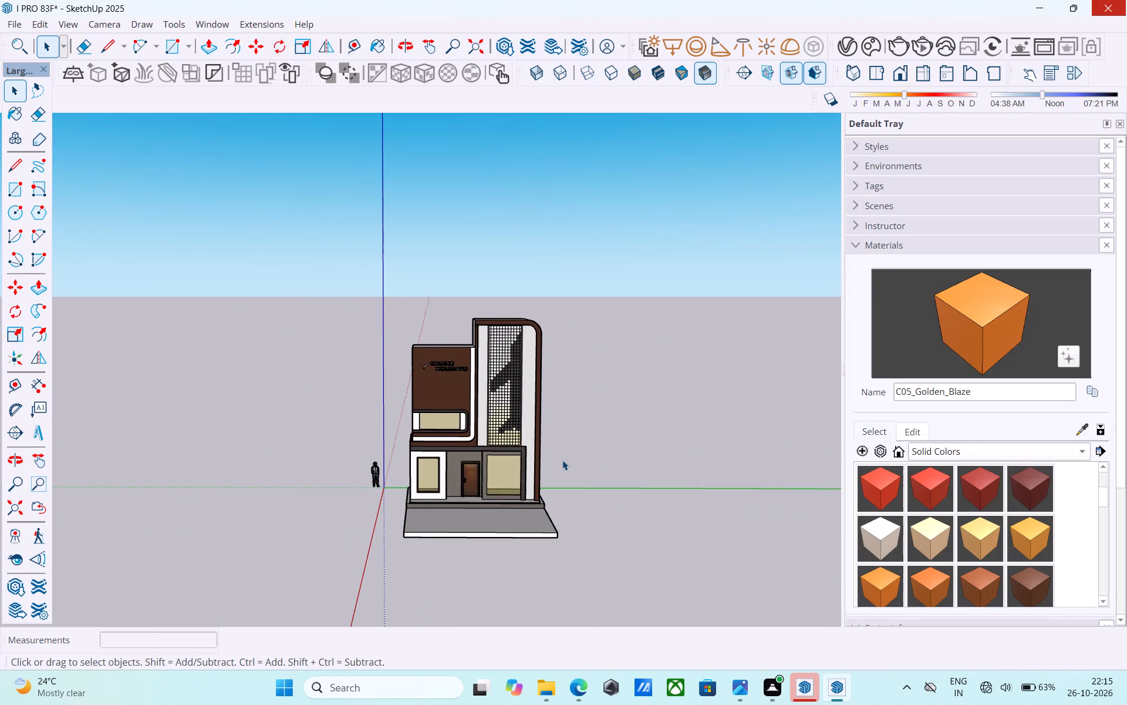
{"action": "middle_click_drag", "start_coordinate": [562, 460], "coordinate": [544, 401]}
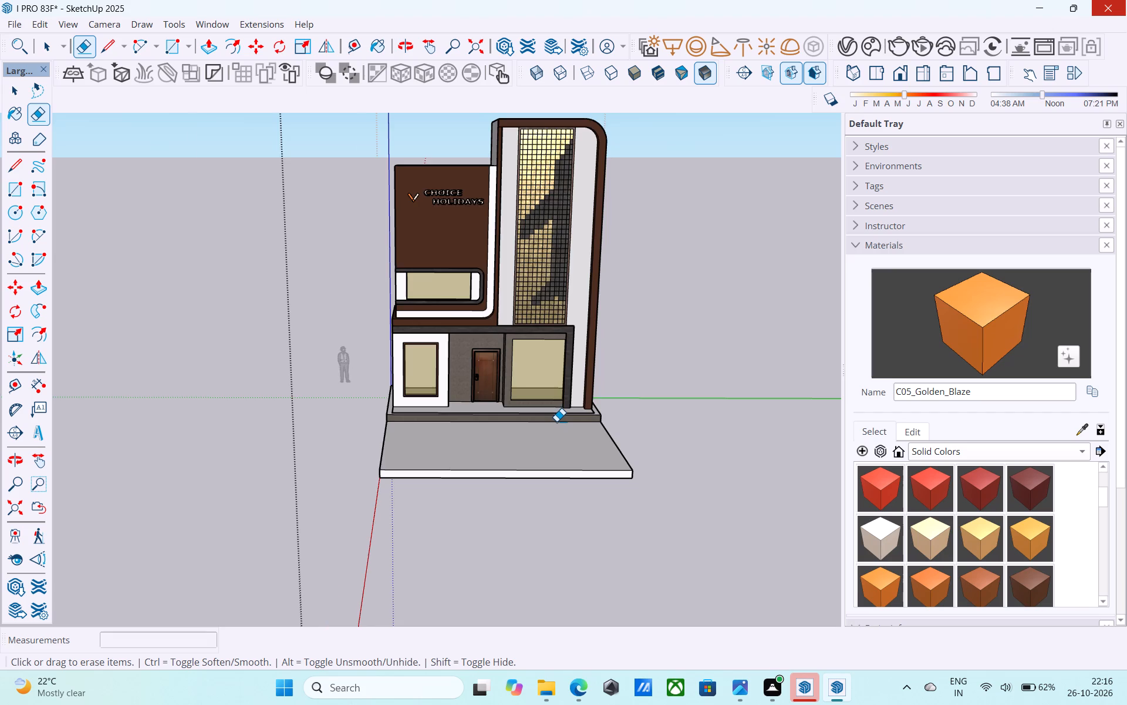
Erase the inset border edges on the top face of the entrance plinth, along its front and both side ends.
{"action": "scroll", "coordinate": [556, 421], "scroll_direction": "up", "scroll_amount": 5}
{"action": "scroll", "coordinate": [498, 443], "scroll_direction": "up", "scroll_amount": 4}
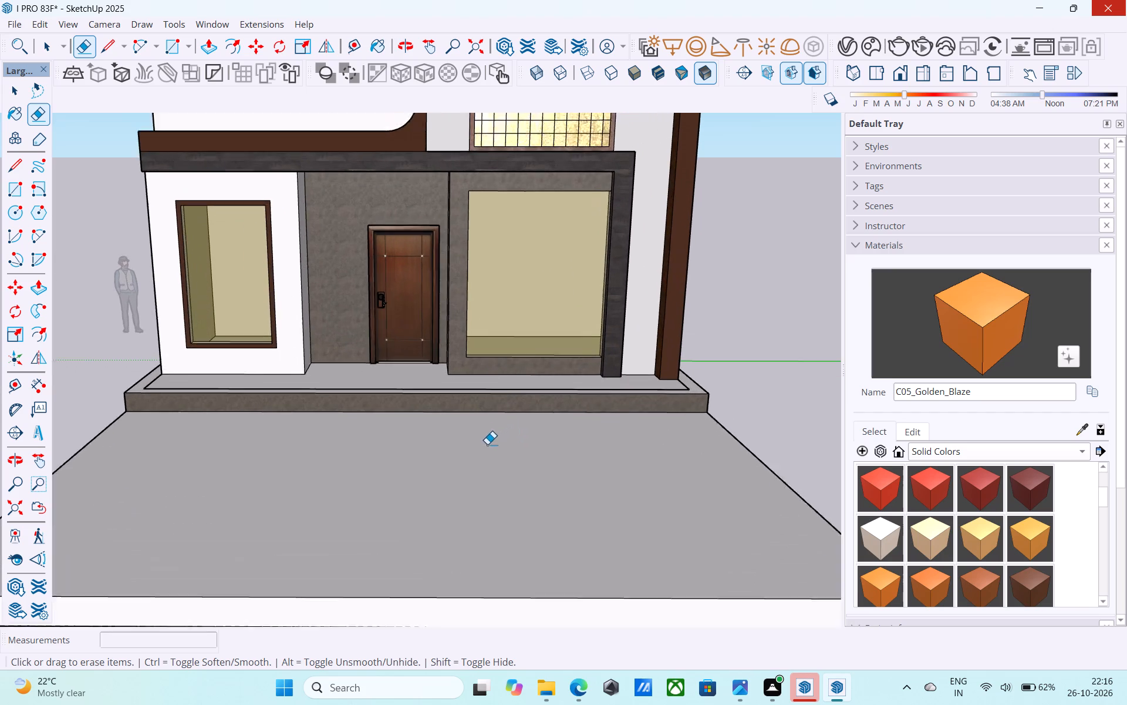
{"action": "scroll", "coordinate": [487, 444], "scroll_direction": "up", "scroll_amount": 1}
{"action": "middle_click_drag", "start_coordinate": [420, 424], "coordinate": [598, 444]}
{"action": "scroll", "coordinate": [525, 429], "scroll_direction": "up", "scroll_amount": 3}
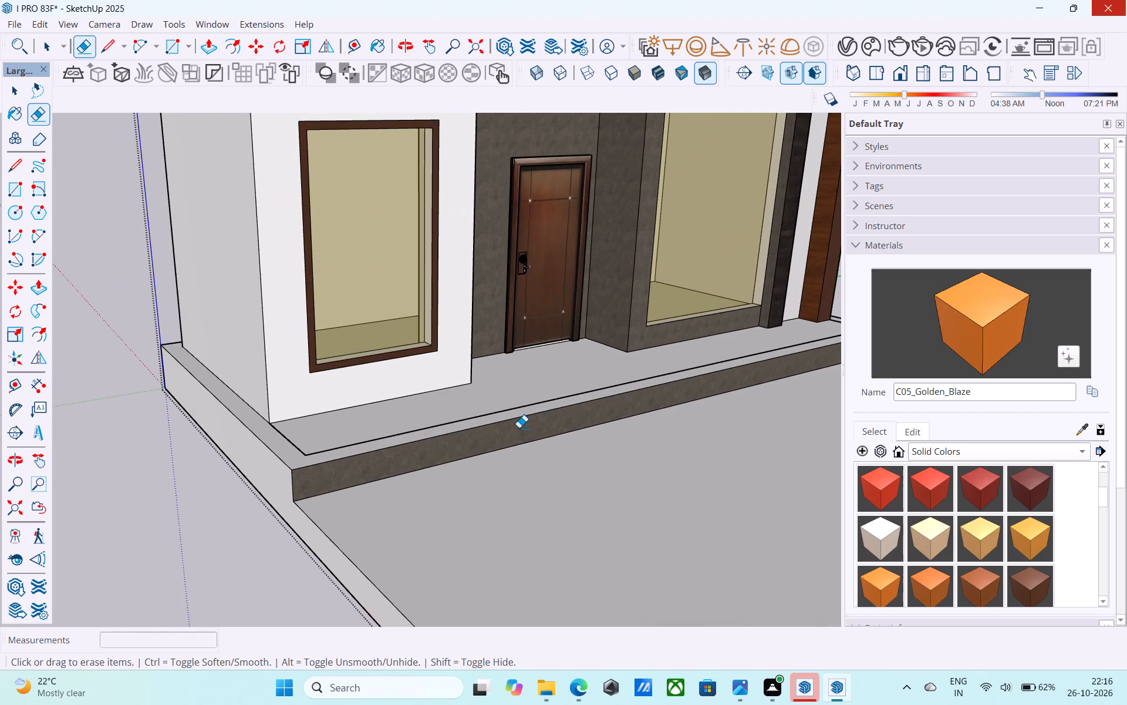
{"action": "key", "text": "e"}
{"action": "left_click", "coordinate": [392, 434]}
{"action": "left_click_drag", "start_coordinate": [298, 454], "coordinate": [298, 442]}
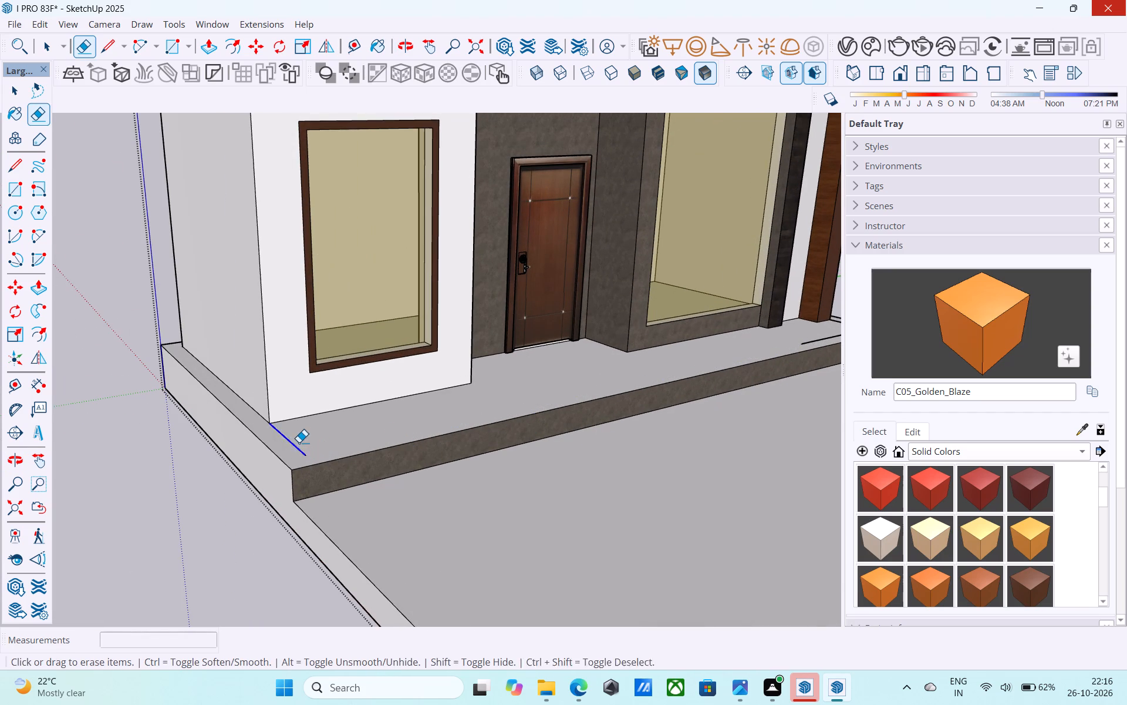
{"action": "scroll", "coordinate": [255, 442], "scroll_direction": "down", "scroll_amount": 5}
{"action": "middle_click_drag", "start_coordinate": [492, 402], "coordinate": [357, 425]}
{"action": "scroll", "coordinate": [476, 407], "scroll_direction": "up", "scroll_amount": 11}
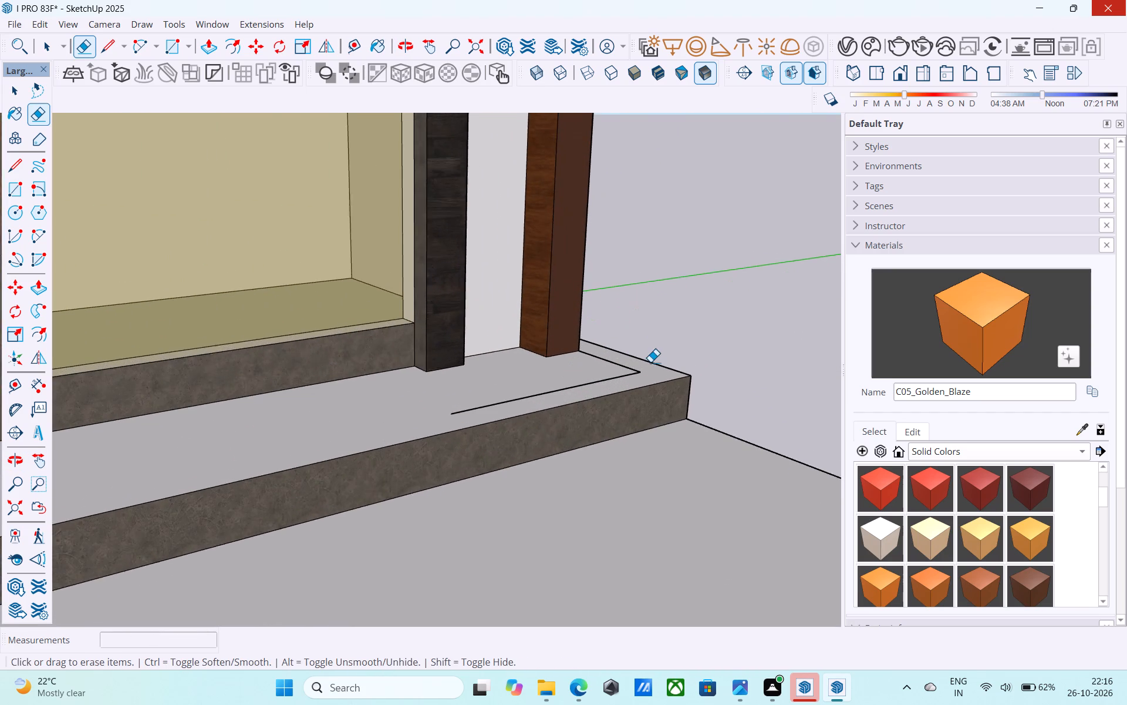
{"action": "scroll", "coordinate": [650, 362], "scroll_direction": "up", "scroll_amount": 2}
{"action": "left_click_drag", "start_coordinate": [632, 378], "coordinate": [635, 368]}
{"action": "scroll", "coordinate": [635, 367], "scroll_direction": "down", "scroll_amount": 9}
Push the entrance plinth's front face back toward the building by about 2' 9".
{"action": "key", "text": "space"}
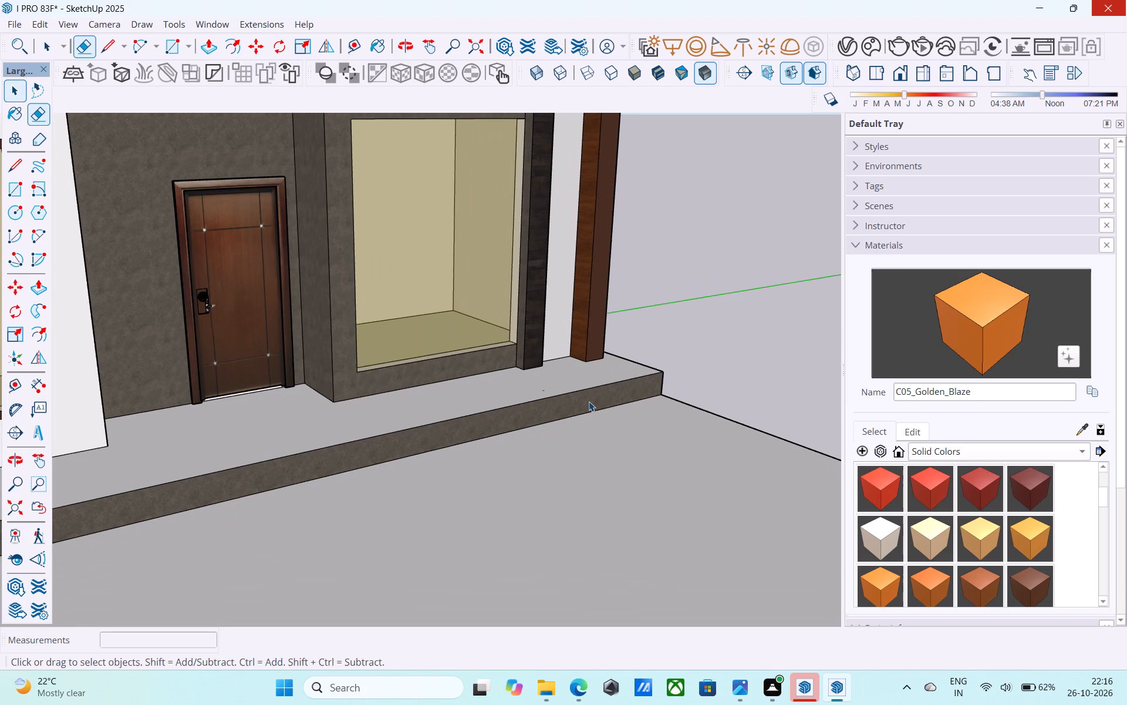
{"action": "left_click", "coordinate": [589, 401]}
{"action": "key", "text": "p"}
{"action": "left_click", "coordinate": [589, 395]}
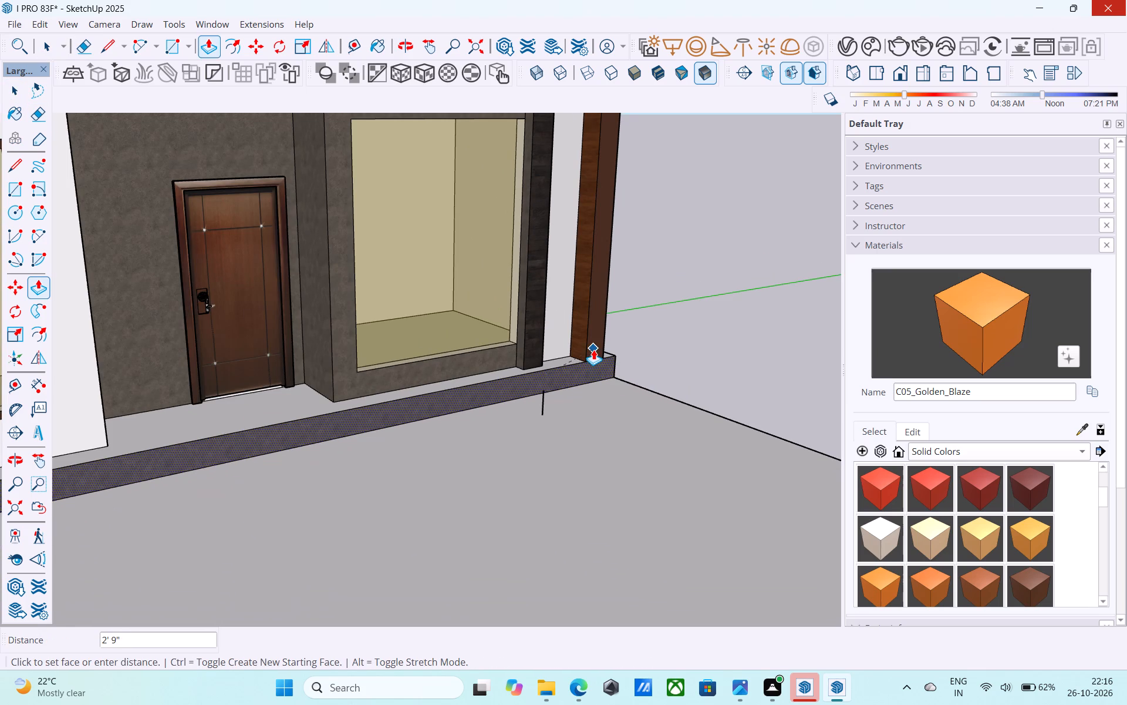
{"action": "left_click", "coordinate": [593, 350]}
Erase the stray vertical edges left in front of the plinth near the two ends of its front face.
{"action": "key", "text": "e"}
{"action": "left_click", "coordinate": [541, 399]}
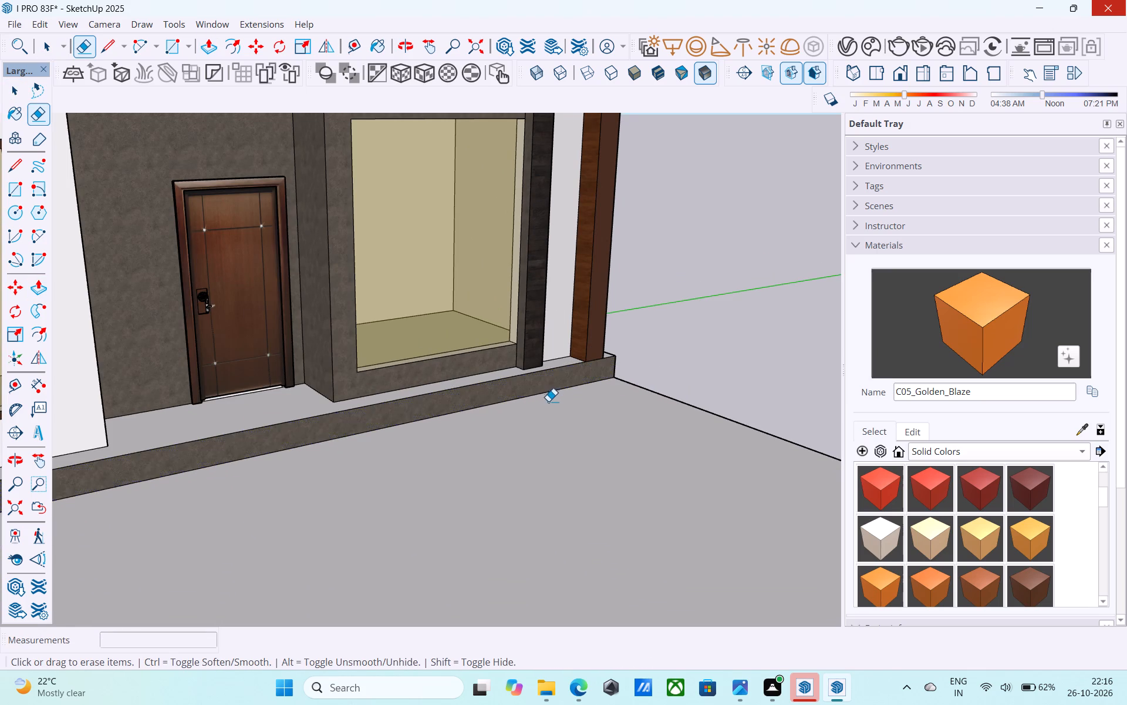
{"action": "scroll", "coordinate": [563, 397], "scroll_direction": "down", "scroll_amount": 10}
{"action": "middle_click", "coordinate": [564, 397]}
{"action": "scroll", "coordinate": [348, 445], "scroll_direction": "up", "scroll_amount": 7}
{"action": "left_click", "coordinate": [353, 442]}
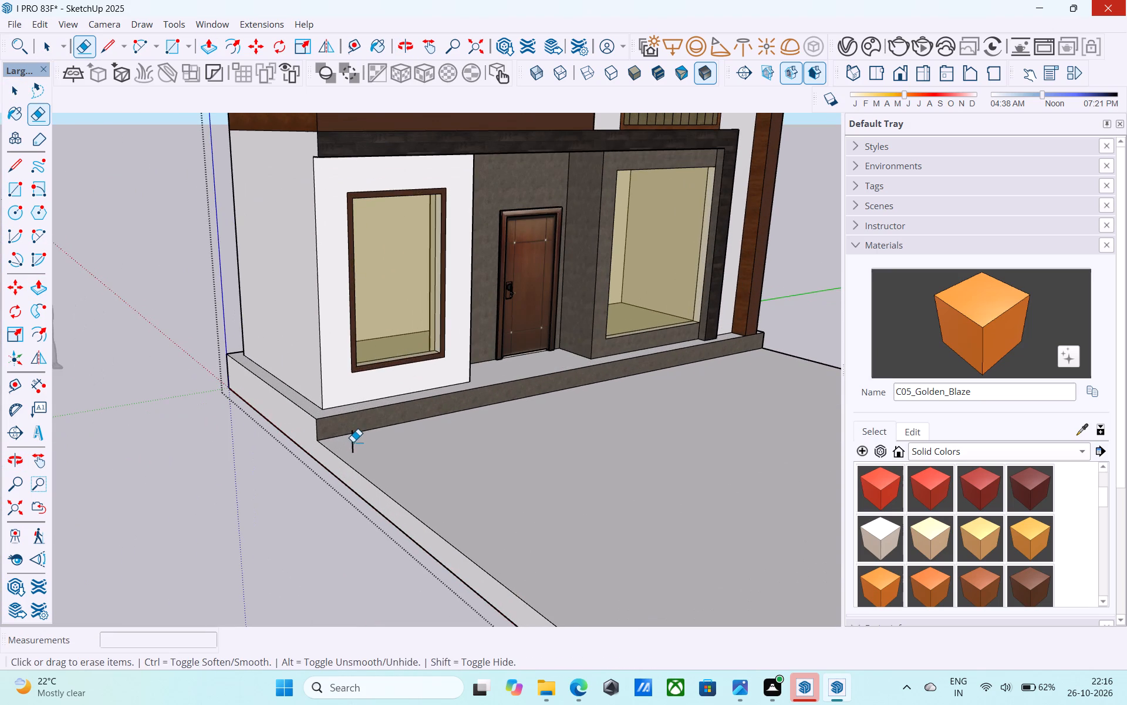
Paint the plinth's front face and the dark ground-floor beam and column frame with Marble_07_1K from the Stone materials.
{"action": "scroll", "coordinate": [627, 392], "scroll_direction": "down", "scroll_amount": 6}
{"action": "middle_click_drag", "start_coordinate": [629, 391], "coordinate": [447, 390]}
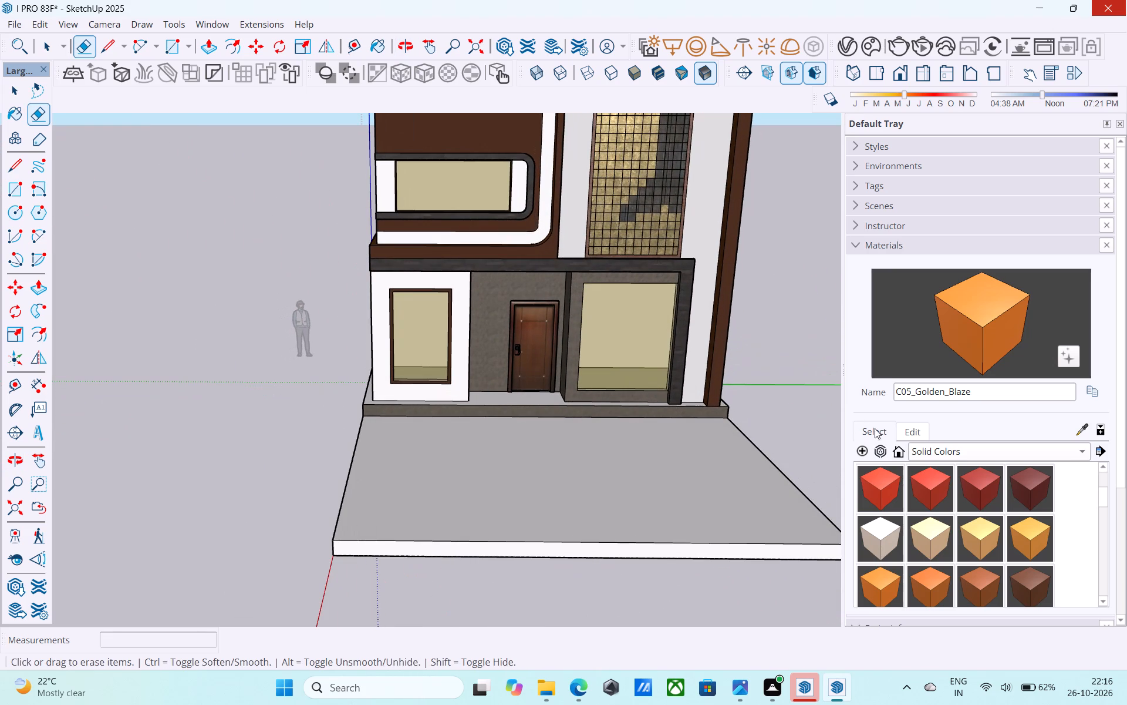
{"action": "left_click", "coordinate": [925, 451]}
{"action": "left_click", "coordinate": [961, 458]}
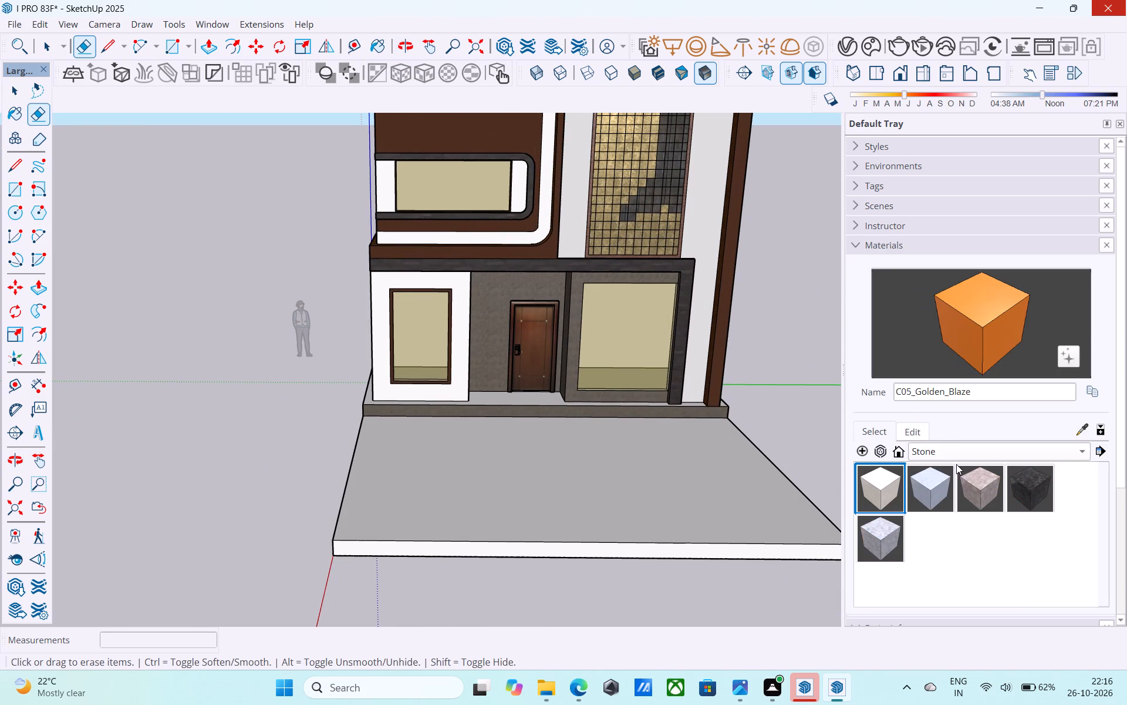
{"action": "left_click", "coordinate": [1029, 475]}
{"action": "scroll", "coordinate": [696, 423], "scroll_direction": "up", "scroll_amount": 4}
{"action": "left_click", "coordinate": [686, 414]}
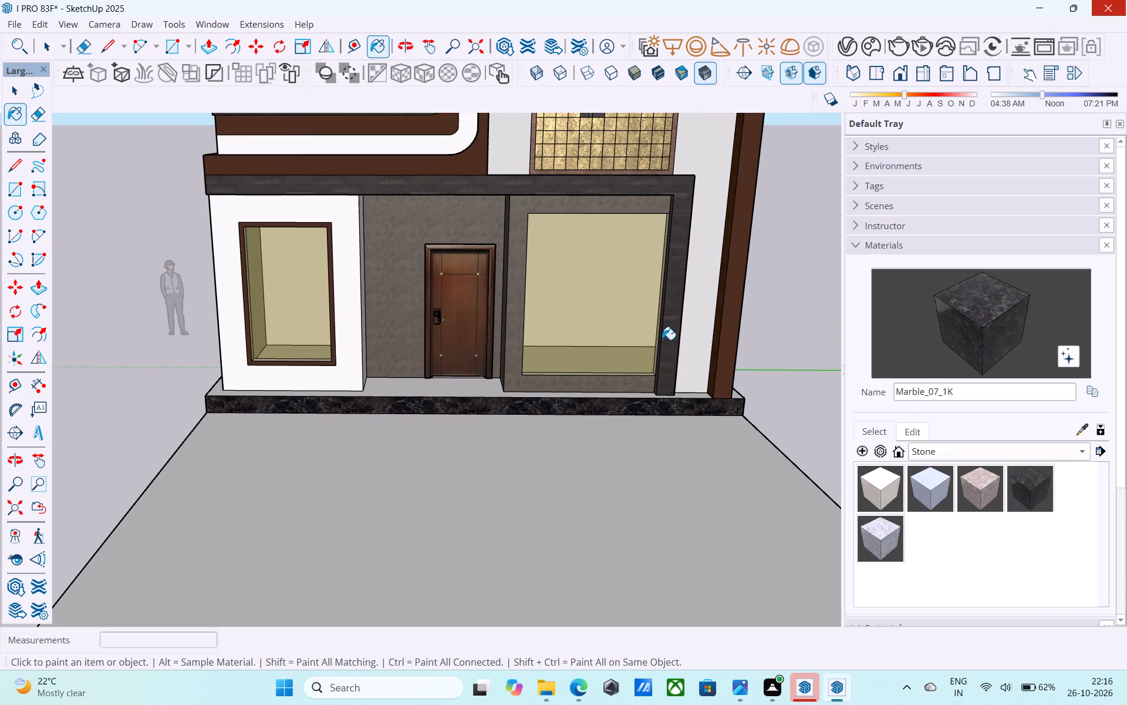
{"action": "left_click", "coordinate": [672, 325]}
Examine the black marble plinth and ground-floor frame from low and angled views.
{"action": "scroll", "coordinate": [672, 325], "scroll_direction": "down", "scroll_amount": 4}
{"action": "middle_click_drag", "start_coordinate": [668, 326], "coordinate": [650, 361], "text": "shift"}
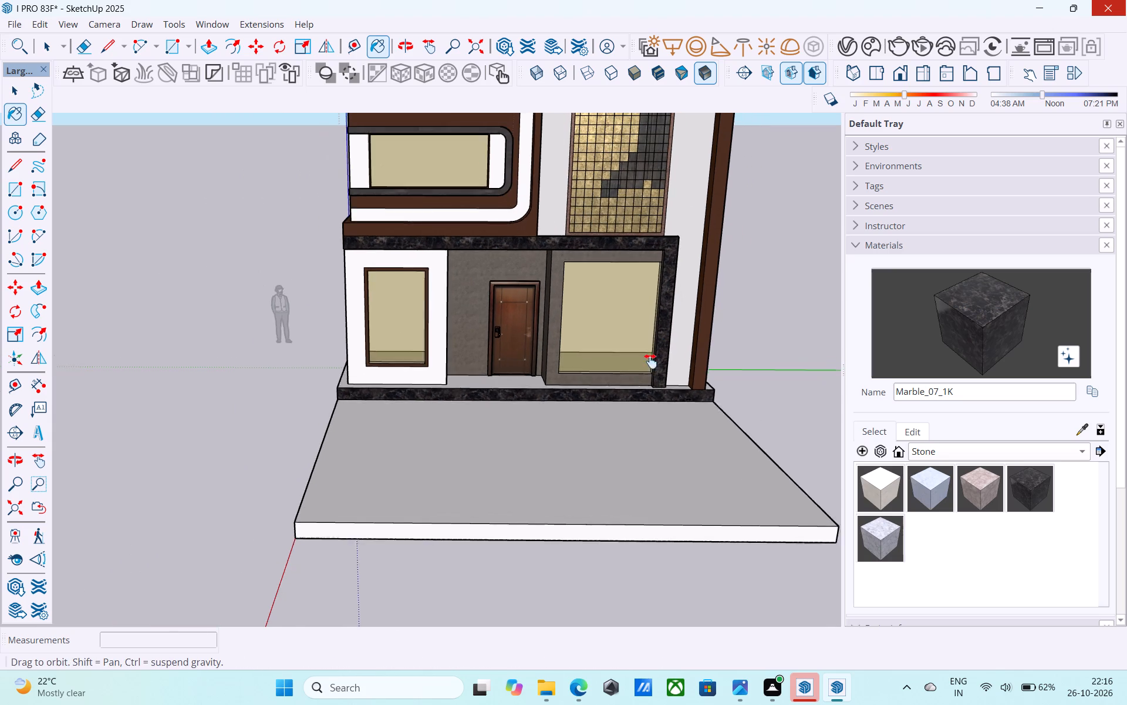
{"action": "middle_click_drag", "start_coordinate": [650, 361], "coordinate": [645, 383], "text": "shift"}
{"action": "middle_click_drag", "start_coordinate": [540, 377], "coordinate": [615, 282]}
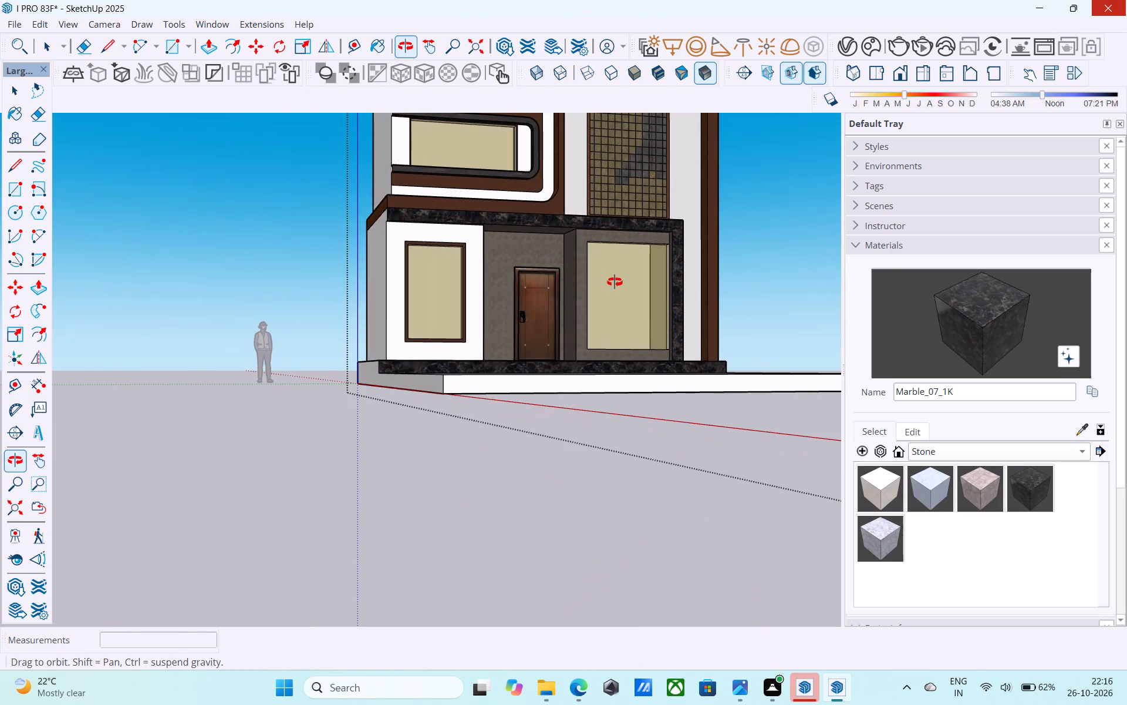
{"action": "middle_click_drag", "start_coordinate": [615, 282], "coordinate": [615, 282]}
{"action": "middle_click_drag", "start_coordinate": [615, 282], "coordinate": [603, 318], "text": "shift"}
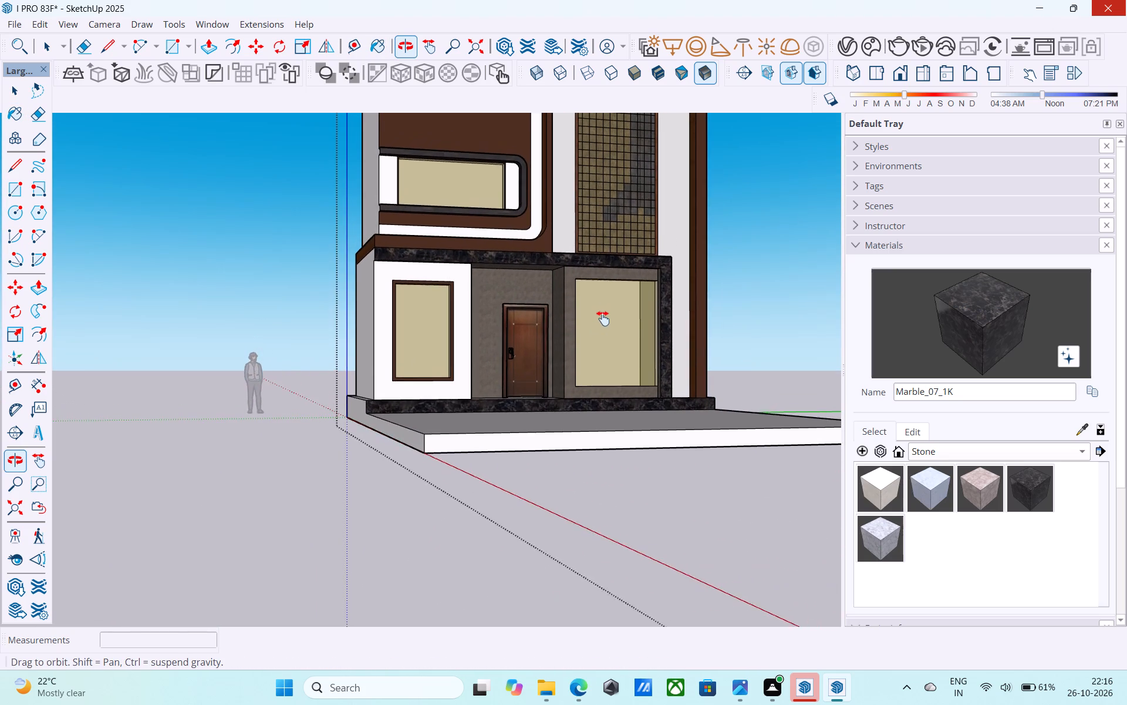
{"action": "middle_click_drag", "start_coordinate": [603, 318], "coordinate": [596, 357], "text": "shift"}
{"action": "middle_click_drag", "start_coordinate": [679, 335], "coordinate": [659, 346]}
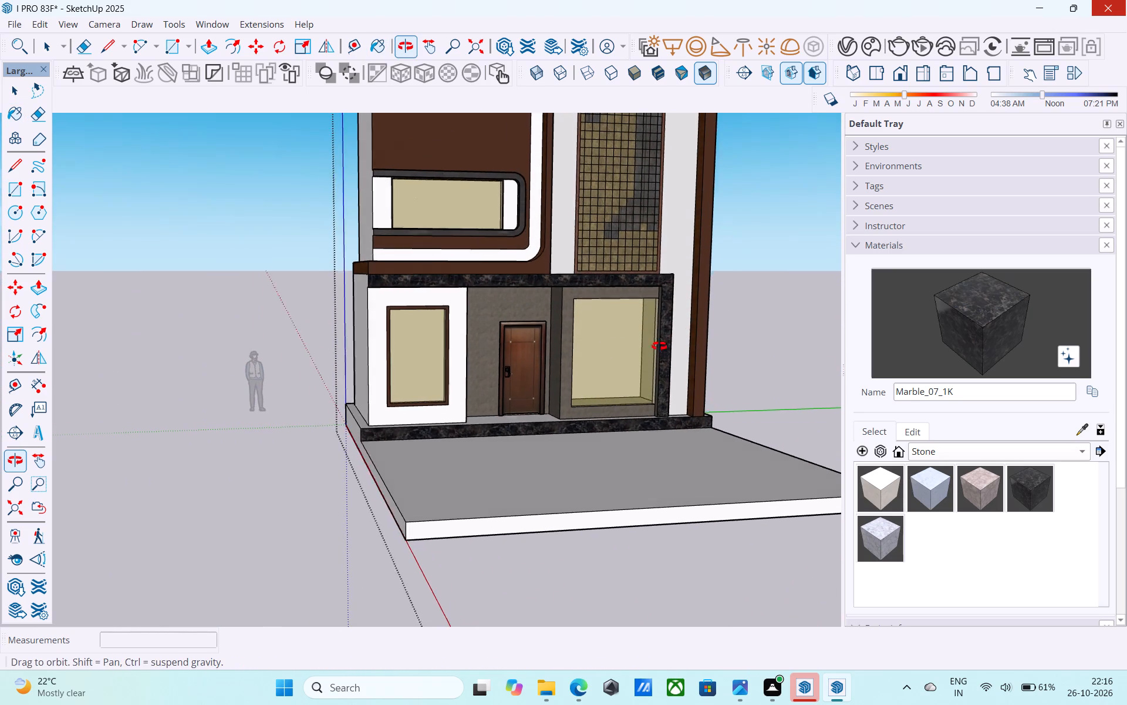
{"action": "middle_click_drag", "start_coordinate": [659, 346], "coordinate": [572, 370]}
Save the model with the reshaped plinth and marble finishes.
{"action": "key", "text": "ctrl+s"}
{"action": "key", "text": "space"}
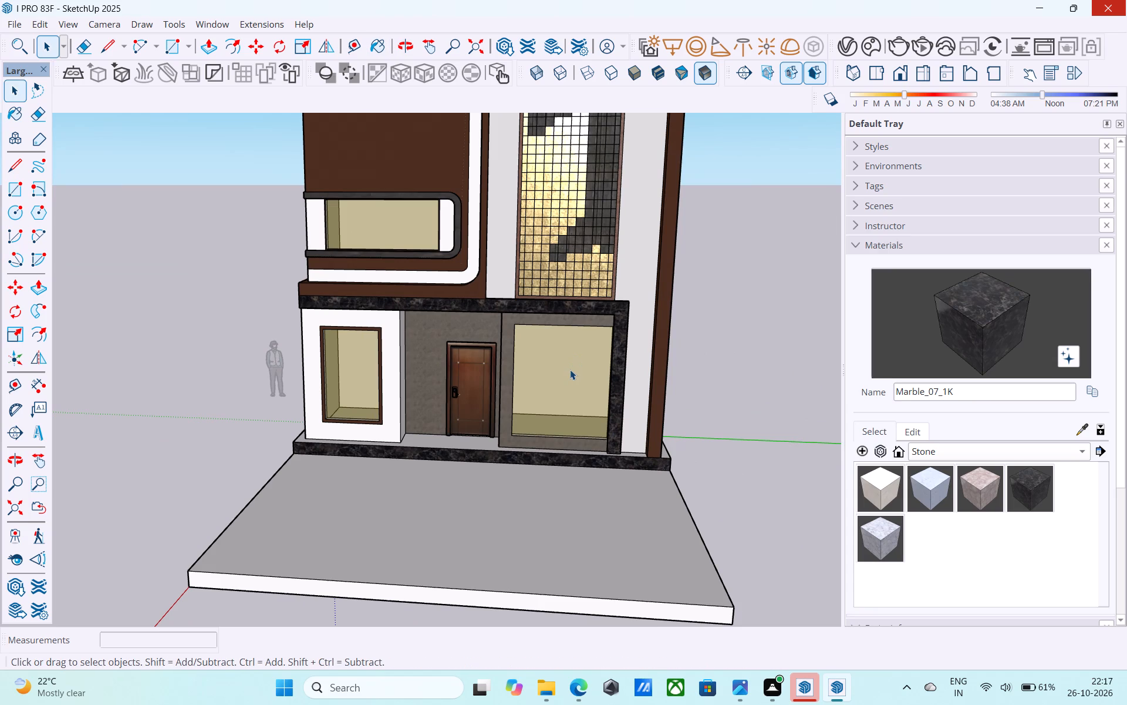
Examine the whole facade from the front and from the tower's side, including the ground floor, signage and lattice panel.
{"action": "middle_click_drag", "start_coordinate": [570, 370], "coordinate": [562, 407]}
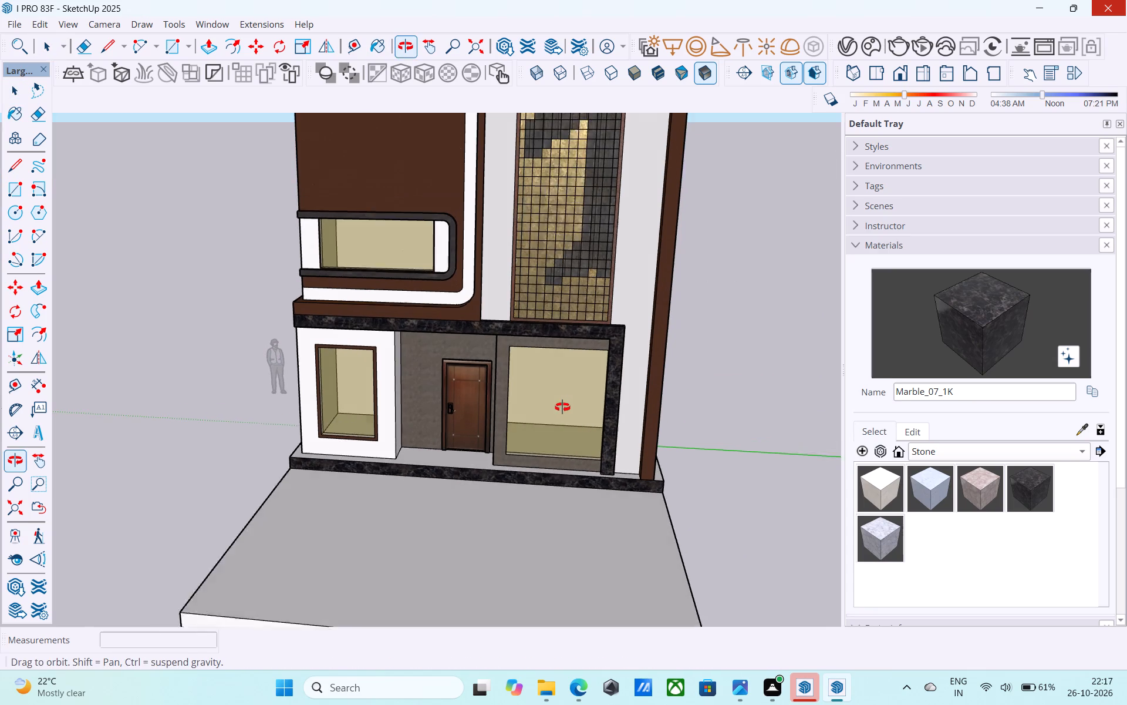
{"action": "middle_click_drag", "start_coordinate": [562, 407], "coordinate": [564, 412]}
{"action": "scroll", "coordinate": [544, 397], "scroll_direction": "down", "scroll_amount": 5}
{"action": "middle_click_drag", "start_coordinate": [544, 397], "coordinate": [581, 388]}
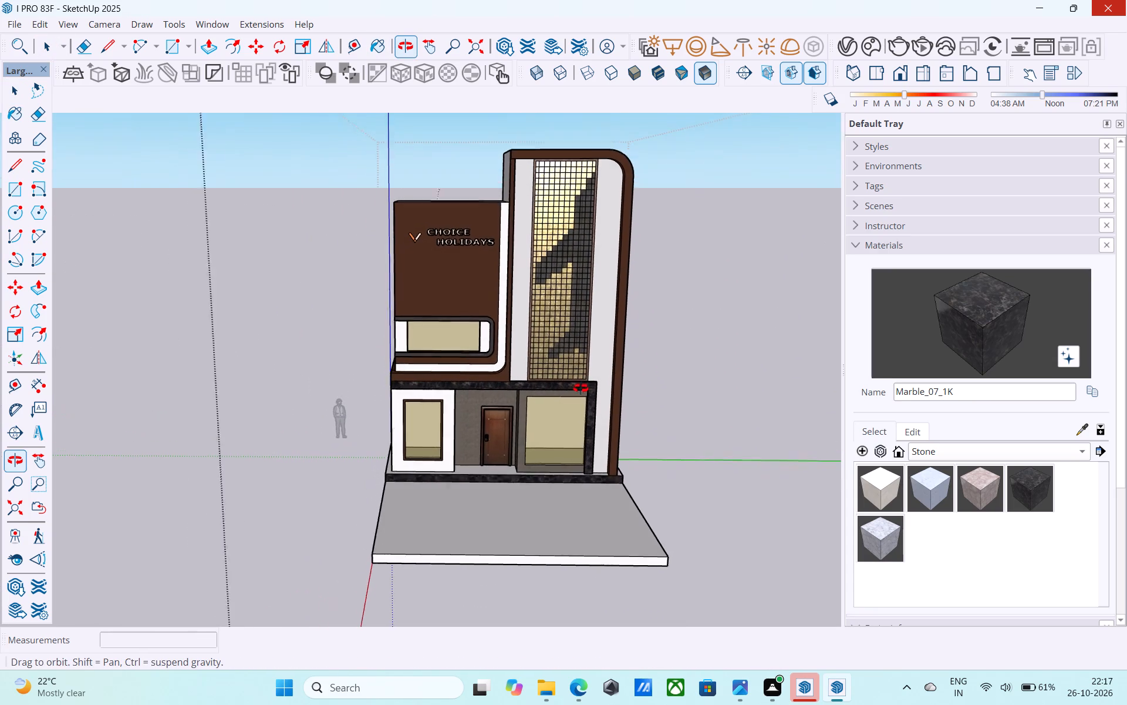
{"action": "middle_click_drag", "start_coordinate": [581, 388], "coordinate": [582, 387]}
{"action": "scroll", "coordinate": [473, 231], "scroll_direction": "up", "scroll_amount": 8}
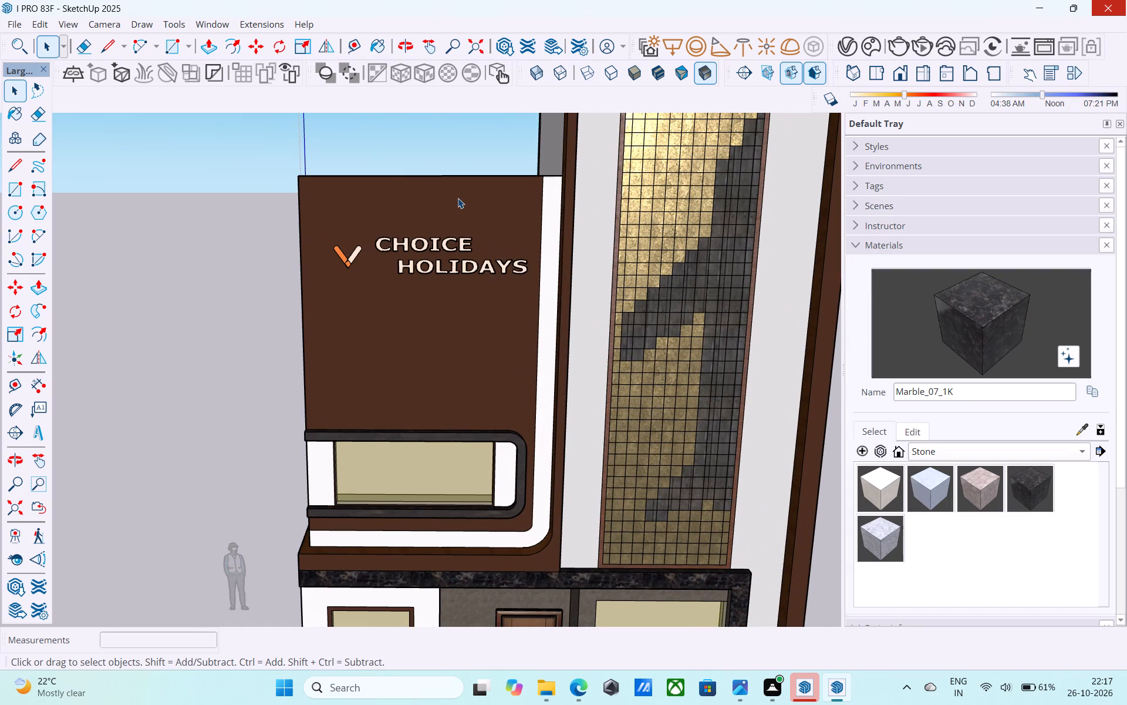
{"action": "scroll", "coordinate": [434, 247], "scroll_direction": "down", "scroll_amount": 1}
{"action": "scroll", "coordinate": [310, 261], "scroll_direction": "down", "scroll_amount": 3}
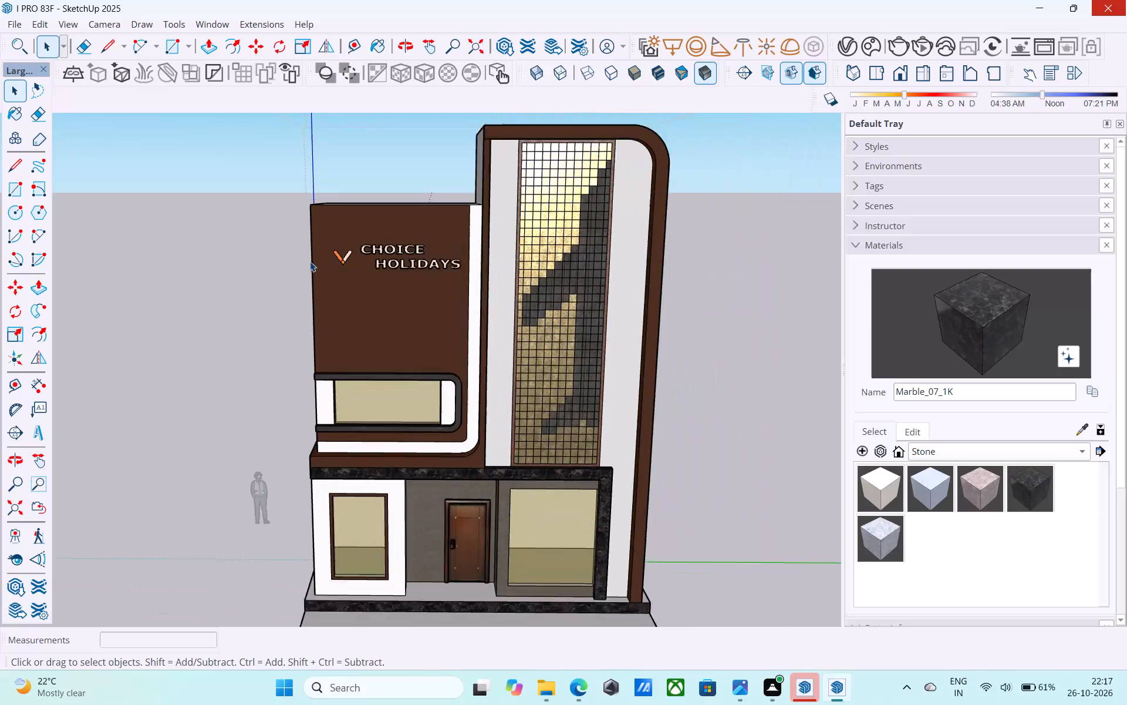
{"action": "scroll", "coordinate": [310, 261], "scroll_direction": "down", "scroll_amount": 2}
{"action": "middle_click_drag", "start_coordinate": [310, 261], "coordinate": [146, 250]}
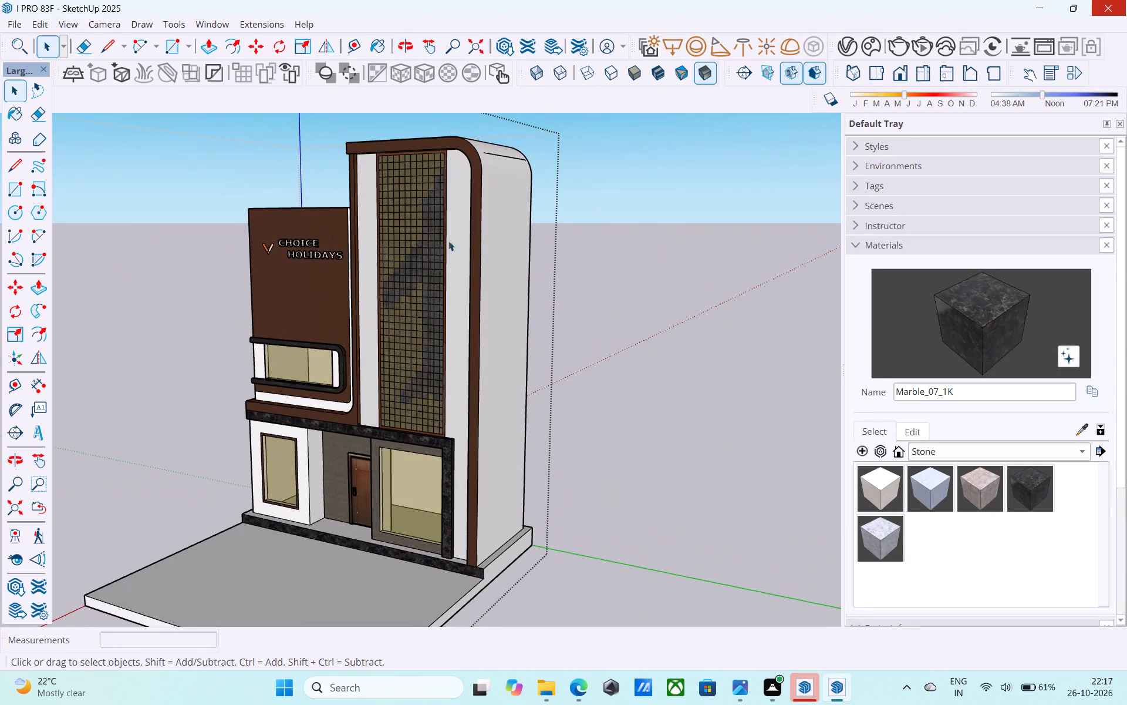
{"action": "middle_click_drag", "start_coordinate": [448, 241], "coordinate": [418, 271]}
{"action": "scroll", "coordinate": [457, 220], "scroll_direction": "up", "scroll_amount": 8}
{"action": "scroll", "coordinate": [473, 176], "scroll_direction": "down", "scroll_amount": 7}
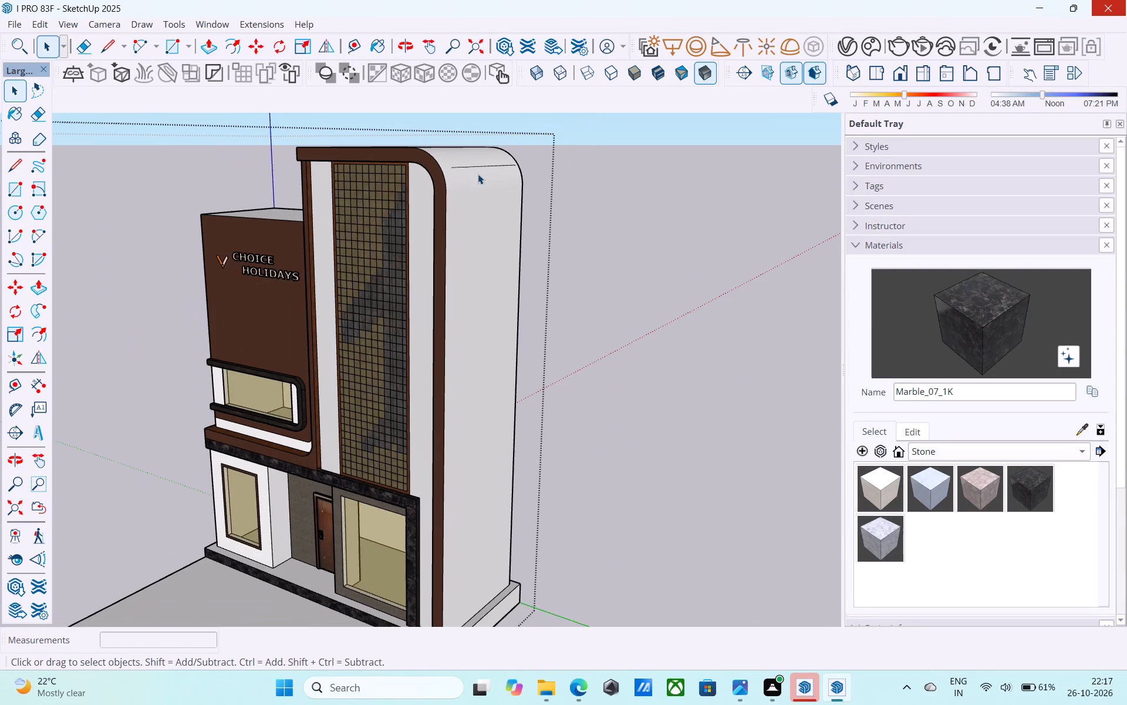
Delete the stray vertical edge near the rear corner of the tower's side wall, above the signage block's roof.
{"action": "left_click", "coordinate": [482, 167]}
{"action": "scroll", "coordinate": [482, 167], "scroll_direction": "down", "scroll_amount": 6}
{"action": "middle_click_drag", "start_coordinate": [482, 167], "coordinate": [475, 421]}
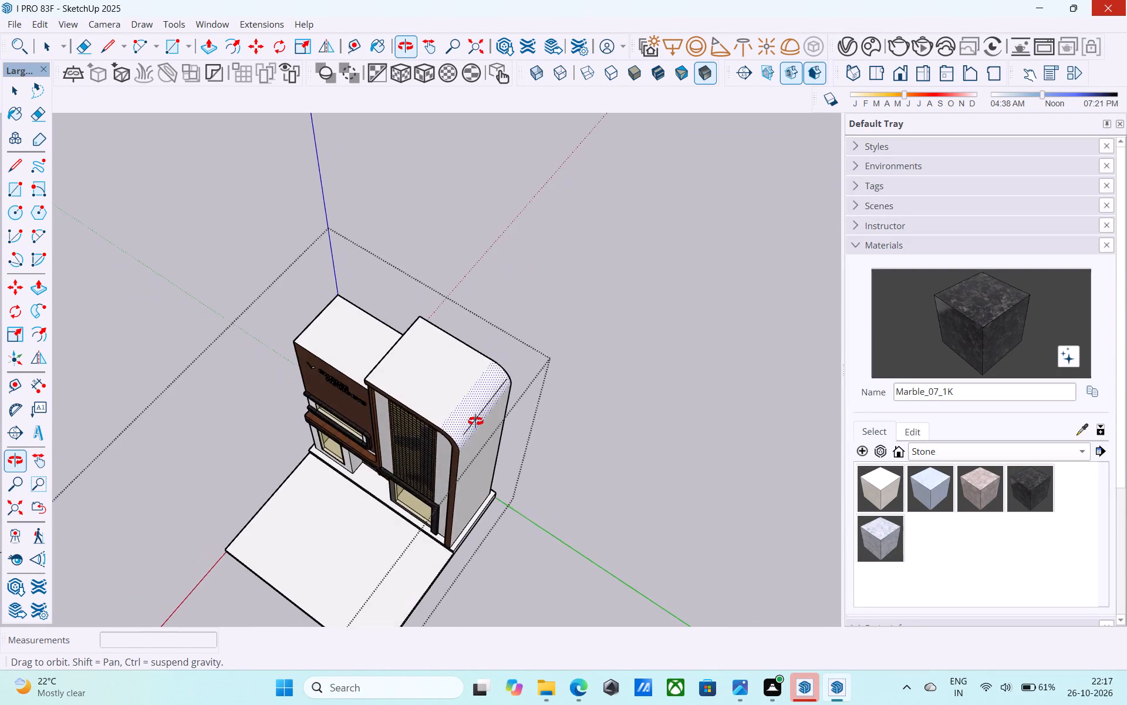
{"action": "middle_click_drag", "start_coordinate": [475, 421], "coordinate": [899, 291]}
{"action": "middle_click_drag", "start_coordinate": [481, 378], "coordinate": [701, 316]}
{"action": "scroll", "coordinate": [505, 206], "scroll_direction": "up", "scroll_amount": 5}
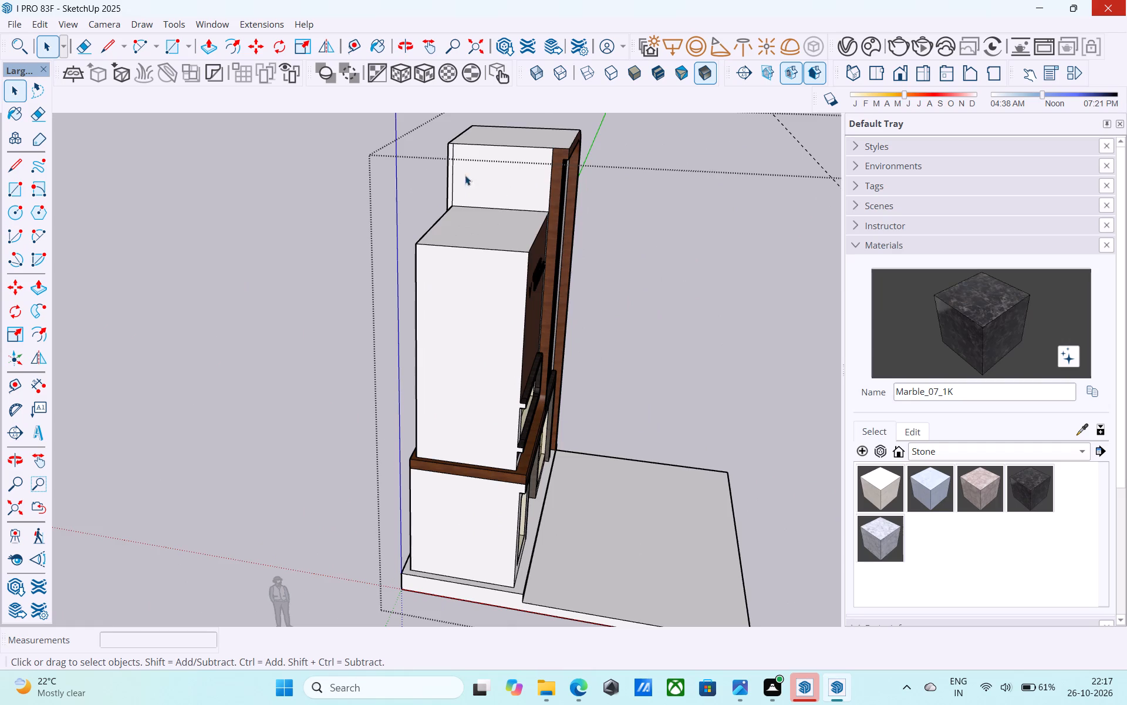
{"action": "scroll", "coordinate": [451, 175], "scroll_direction": "up", "scroll_amount": 8}
{"action": "left_click", "coordinate": [454, 177]}
{"action": "scroll", "coordinate": [437, 201], "scroll_direction": "down", "scroll_amount": 6}
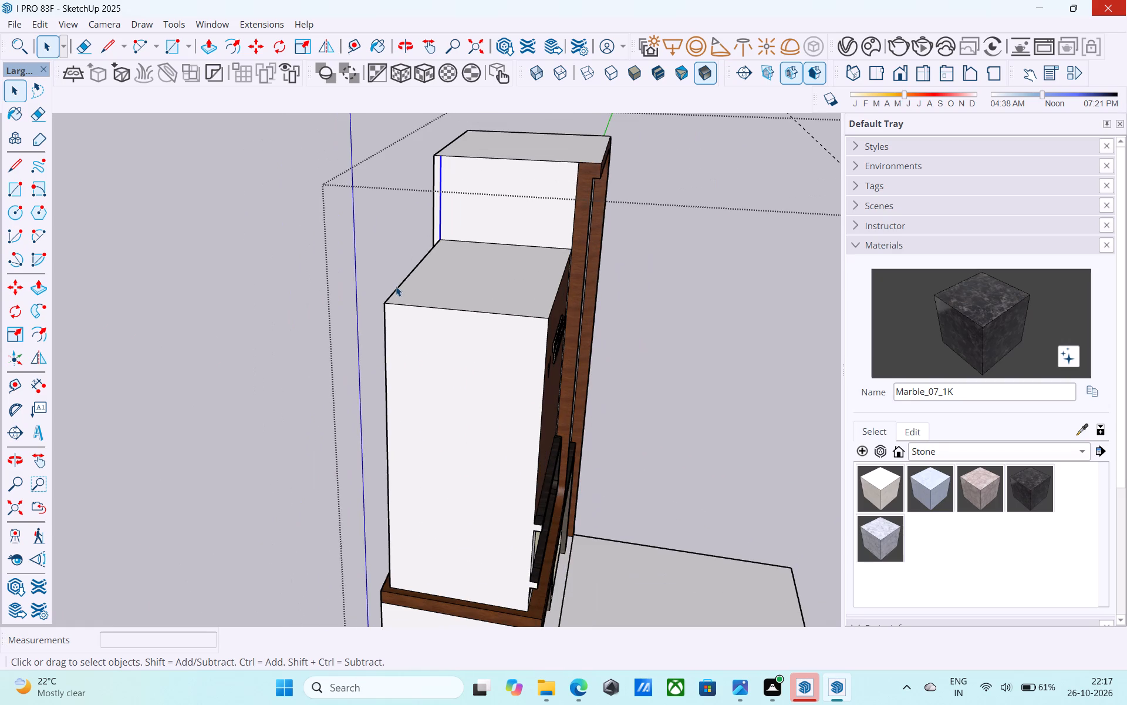
{"action": "key", "text": "Pause"}
{"action": "key", "text": "Delete"}
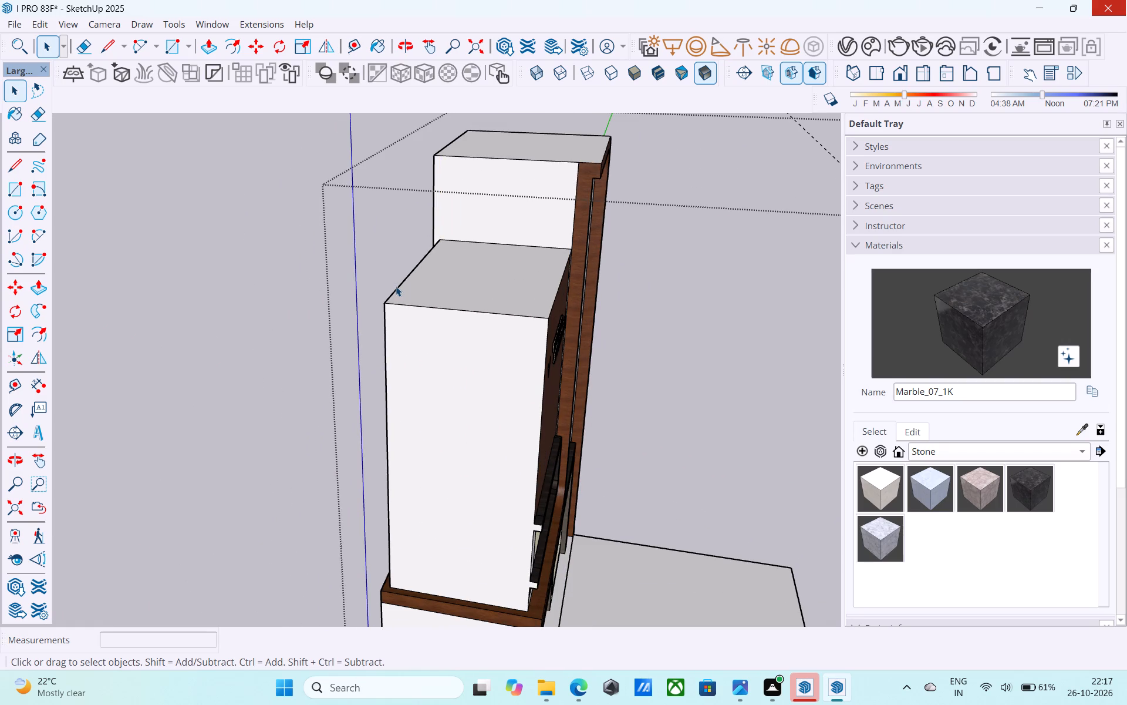
Push/Pull the rear face of the upper signage block until it is flush with the tower's rear wall.
{"action": "scroll", "coordinate": [396, 286], "scroll_direction": "down", "scroll_amount": 4}
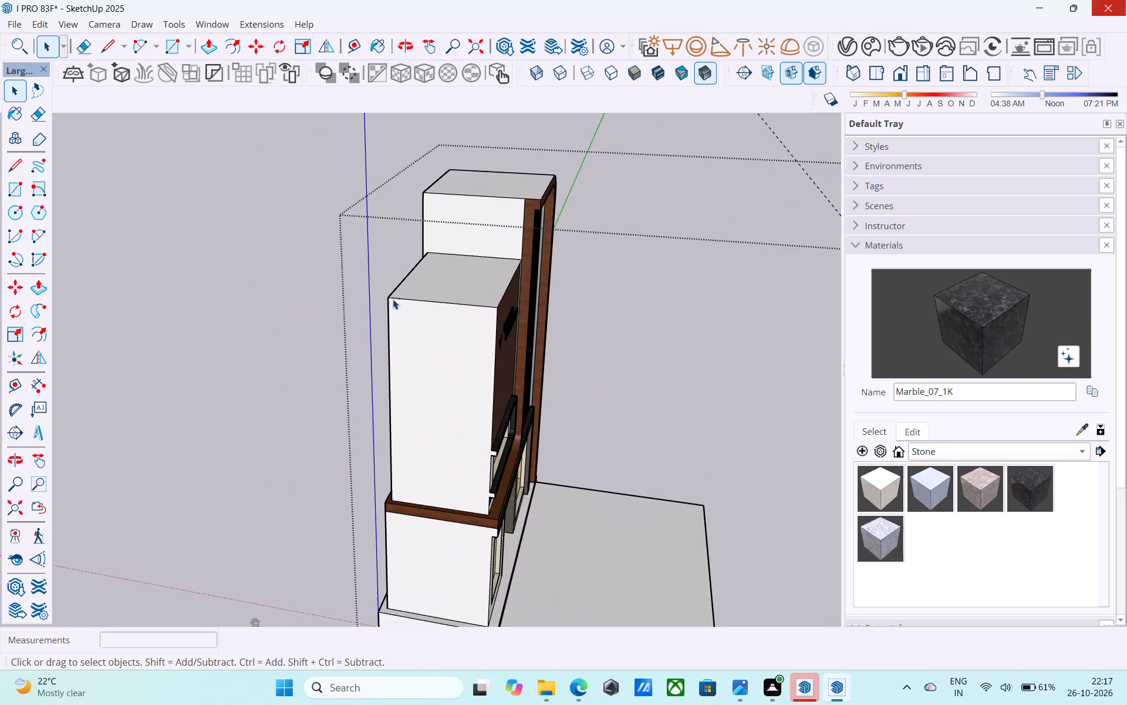
{"action": "middle_click_drag", "start_coordinate": [393, 299], "coordinate": [657, 280]}
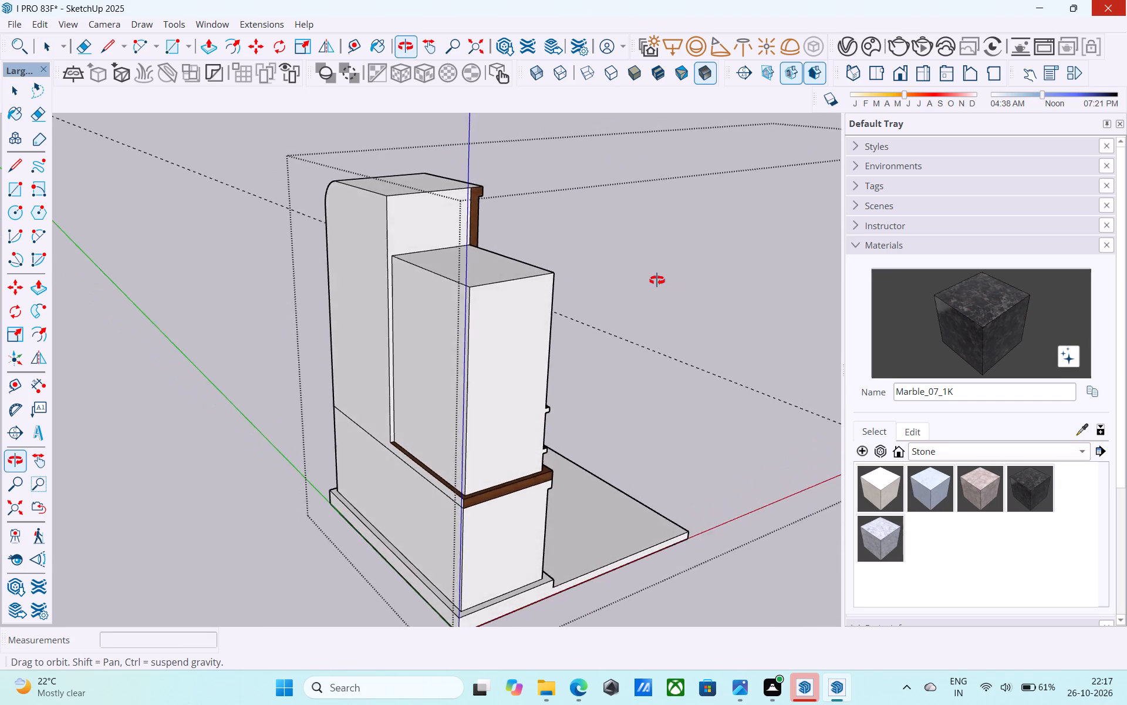
{"action": "middle_click_drag", "start_coordinate": [657, 280], "coordinate": [498, 276]}
{"action": "middle_click_drag", "start_coordinate": [376, 287], "coordinate": [560, 343]}
{"action": "scroll", "coordinate": [434, 360], "scroll_direction": "up", "scroll_amount": 4}
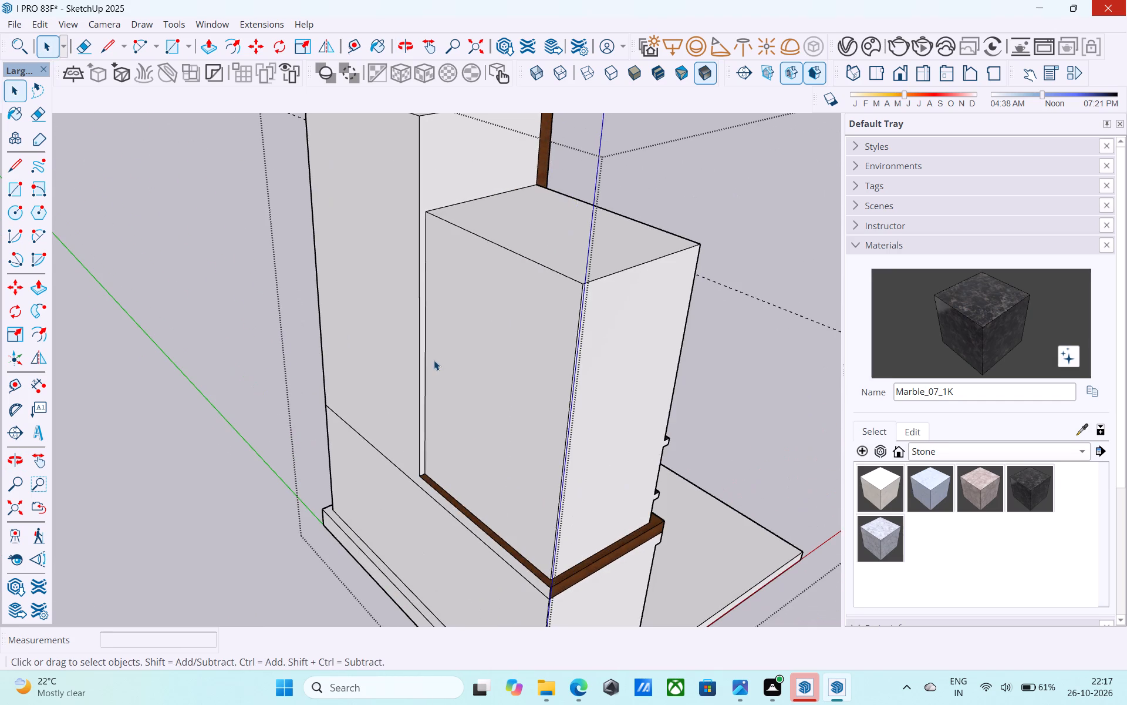
{"action": "left_click", "coordinate": [436, 357]}
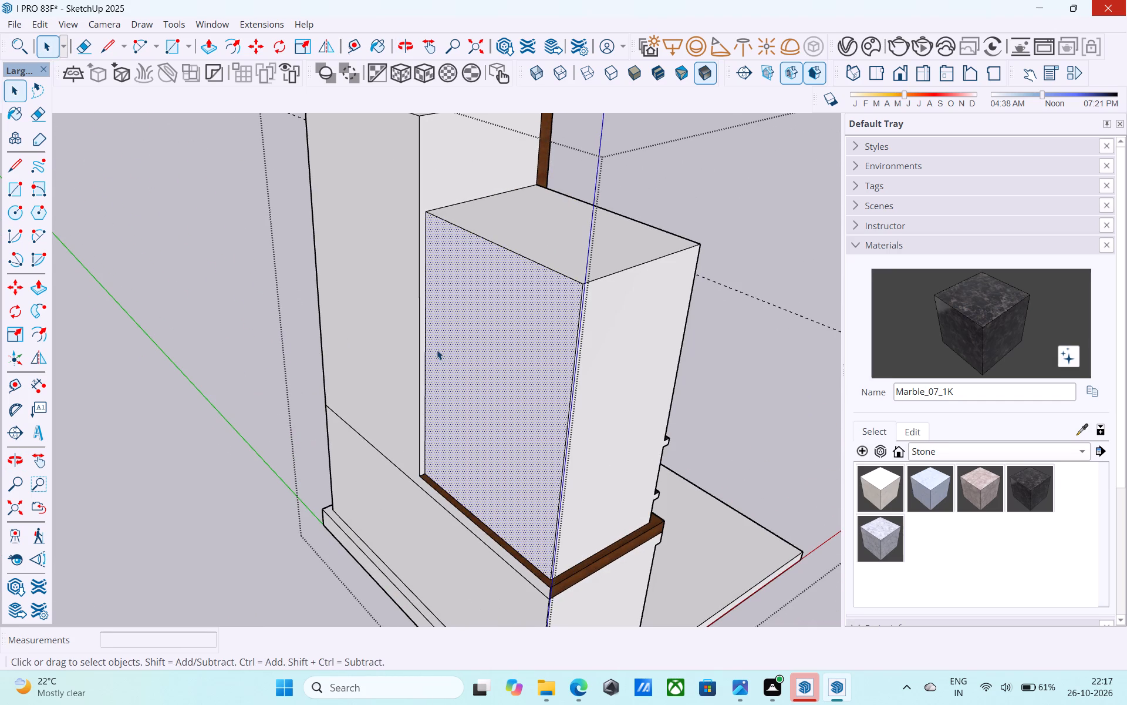
{"action": "key", "text": "p"}
{"action": "left_click", "coordinate": [432, 310]}
{"action": "left_click", "coordinate": [382, 211]}
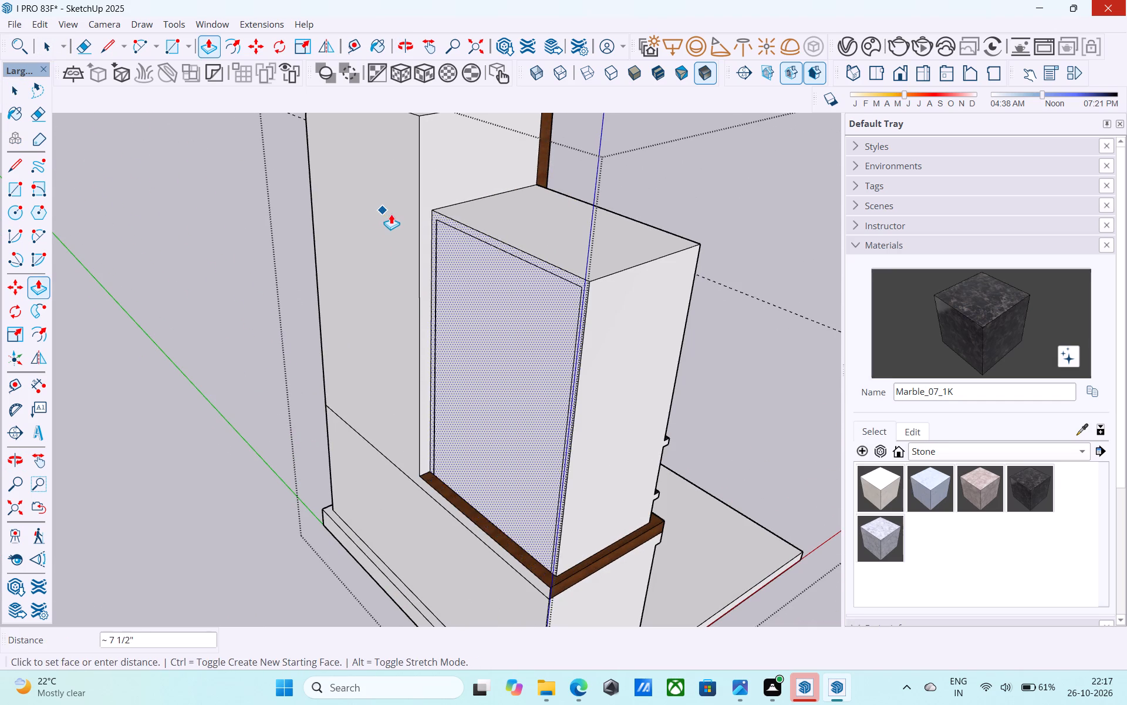
{"action": "middle_click_drag", "start_coordinate": [391, 214], "coordinate": [373, 345]}
{"action": "scroll", "coordinate": [542, 270], "scroll_direction": "up", "scroll_amount": 3}
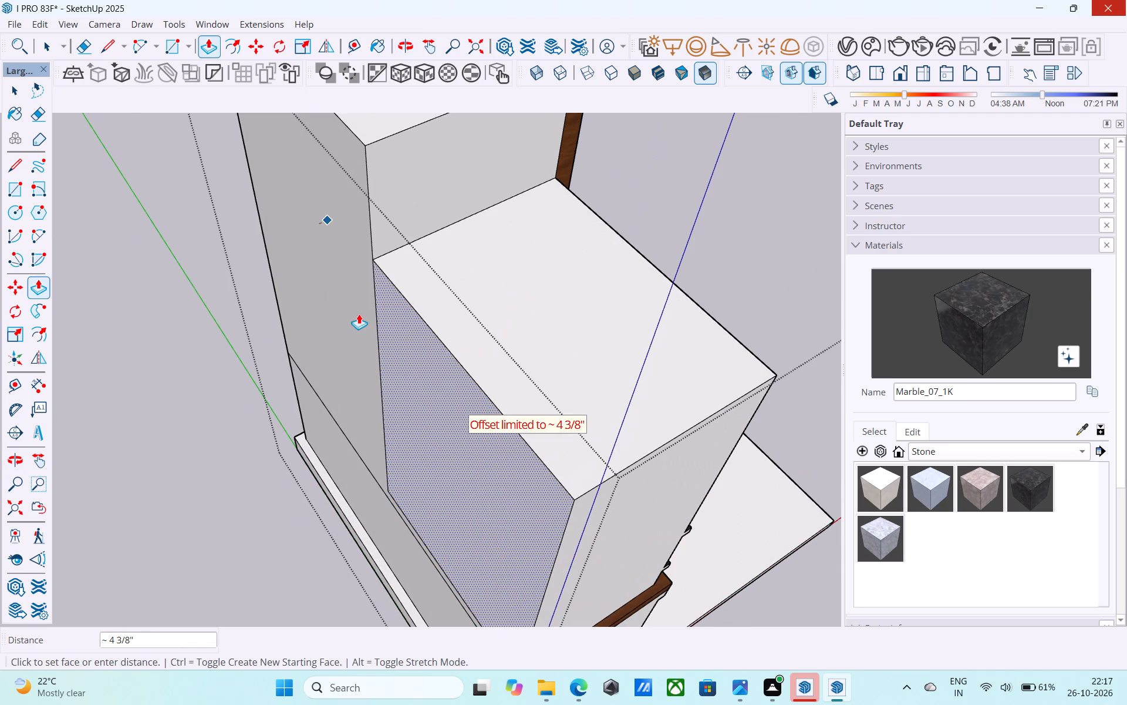
{"action": "left_click", "coordinate": [343, 280]}
{"action": "key", "text": "space"}
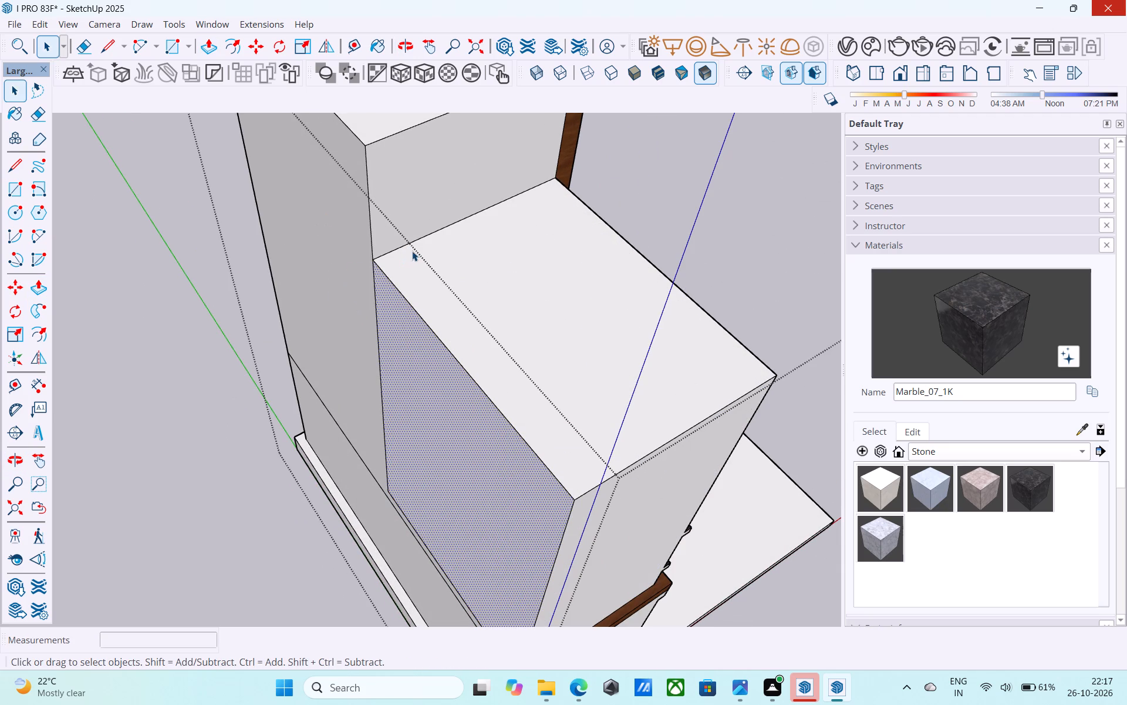
Save the model.
{"action": "key", "text": "ctrl+s"}
Examine the signage block, its side wall and the adjoining window frames from the rear, front and side.
{"action": "scroll", "coordinate": [413, 250], "scroll_direction": "down", "scroll_amount": 4}
{"action": "middle_click_drag", "start_coordinate": [487, 288], "coordinate": [453, 197]}
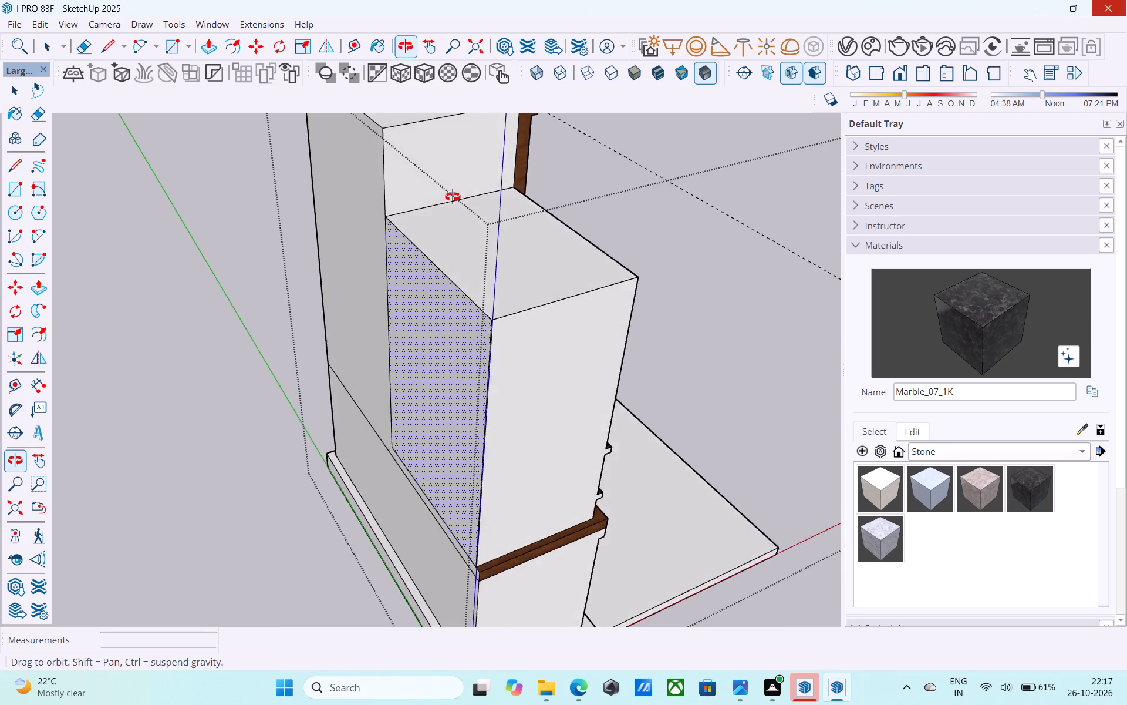
{"action": "middle_click_drag", "start_coordinate": [453, 197], "coordinate": [111, 274]}
{"action": "middle_click_drag", "start_coordinate": [529, 406], "coordinate": [411, 265]}
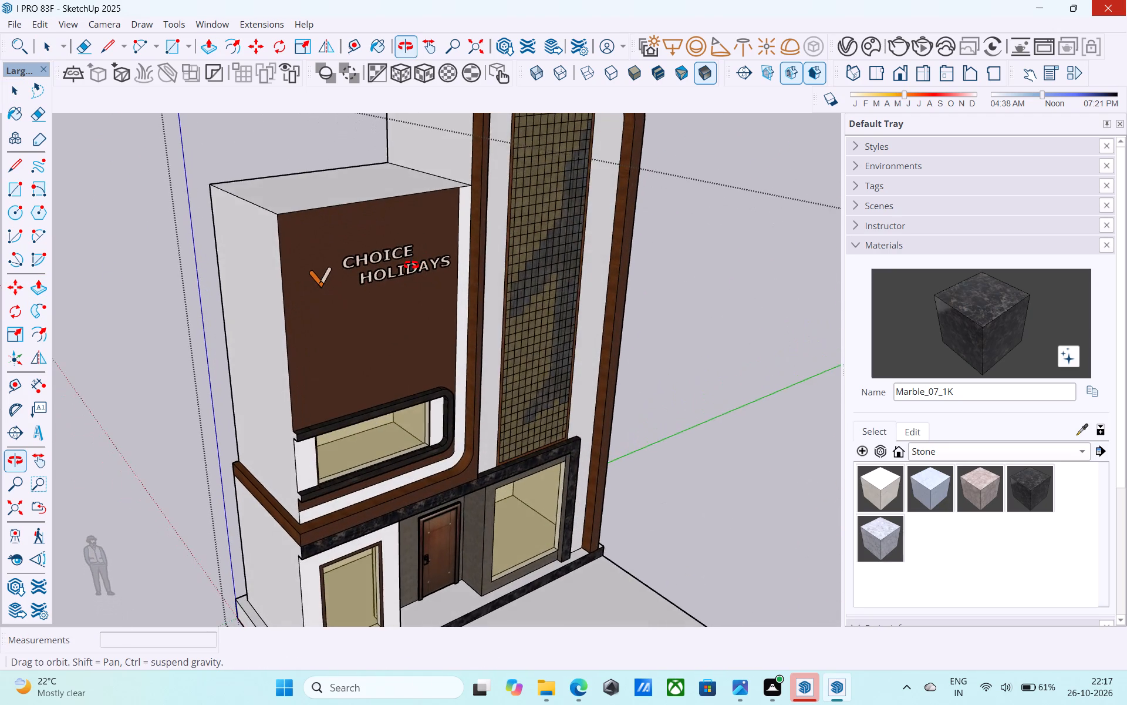
{"action": "middle_click_drag", "start_coordinate": [411, 265], "coordinate": [431, 198]}
{"action": "scroll", "coordinate": [491, 226], "scroll_direction": "down", "scroll_amount": 8}
{"action": "middle_click_drag", "start_coordinate": [491, 226], "coordinate": [632, 255]}
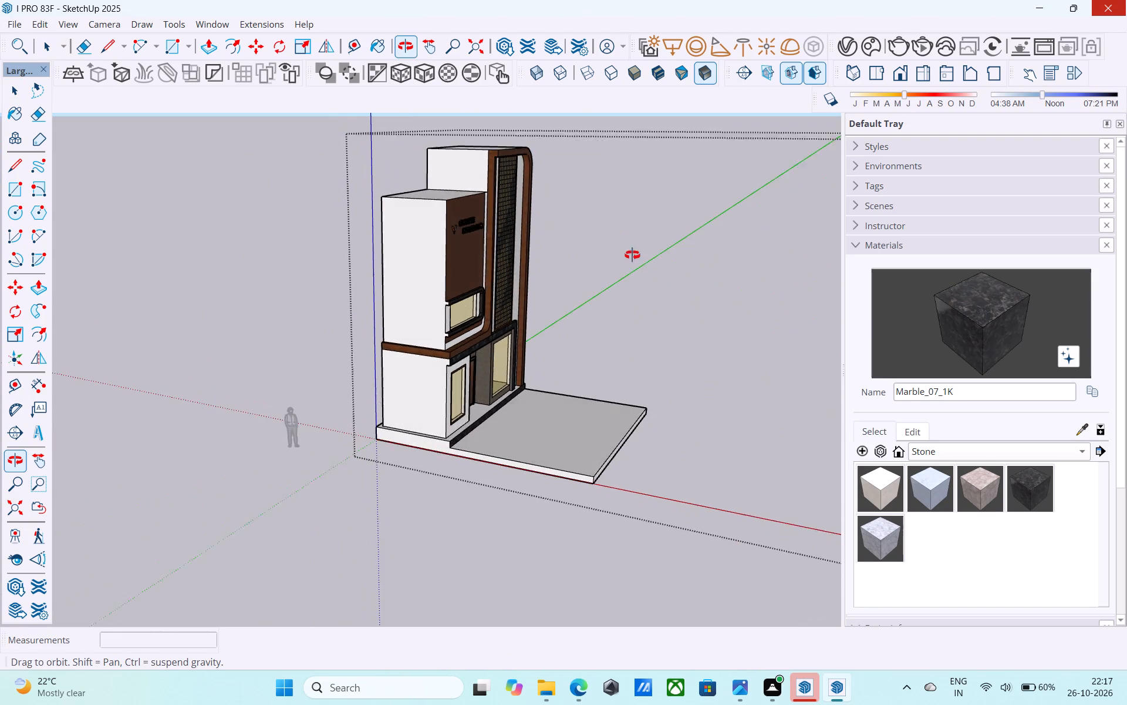
{"action": "middle_click_drag", "start_coordinate": [632, 255], "coordinate": [634, 256]}
{"action": "scroll", "coordinate": [400, 308], "scroll_direction": "up", "scroll_amount": 6}
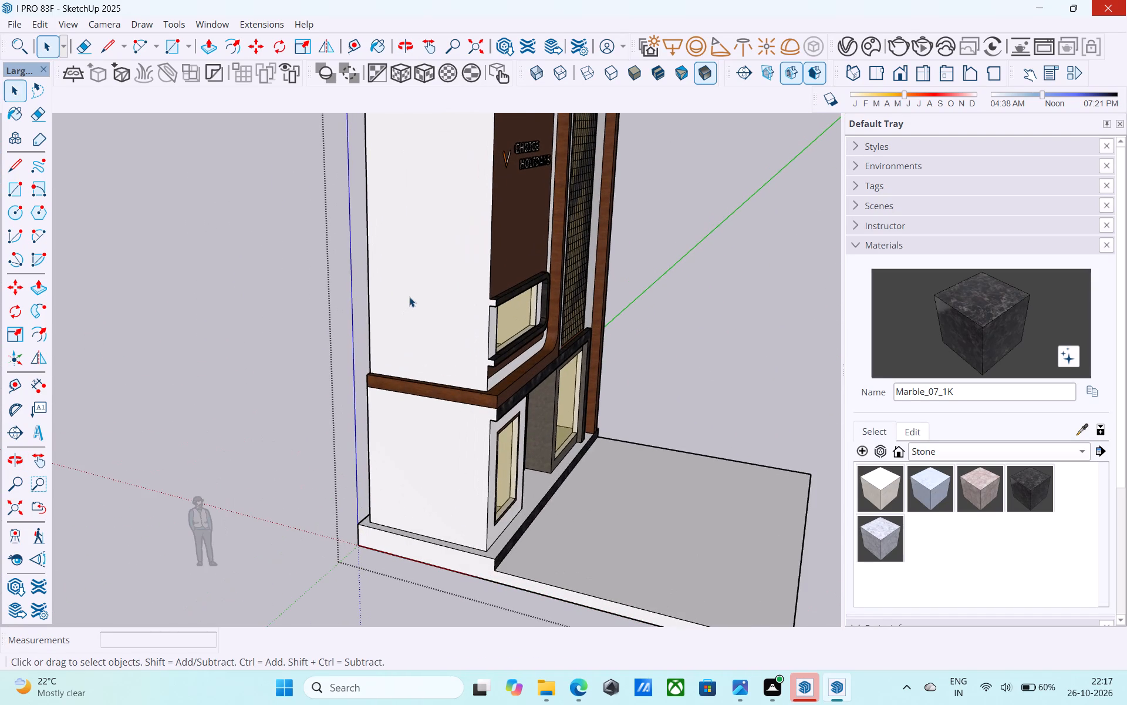
{"action": "scroll", "coordinate": [409, 297], "scroll_direction": "down", "scroll_amount": 6}
{"action": "middle_click_drag", "start_coordinate": [410, 296], "coordinate": [422, 290]}
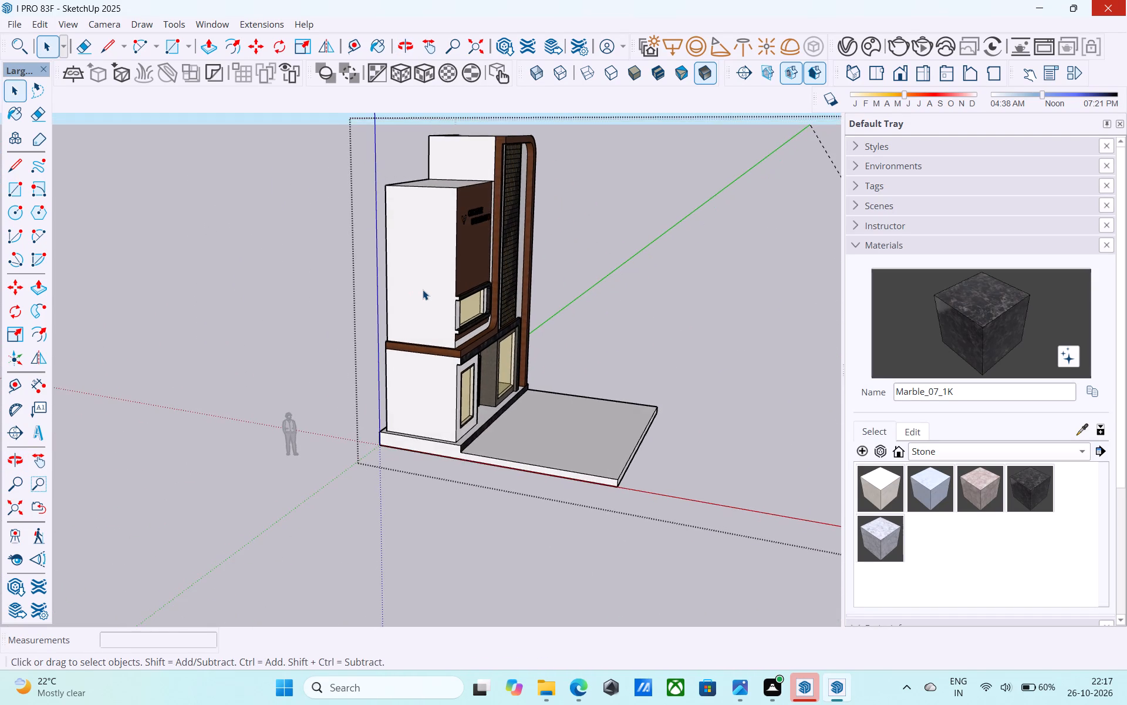
Pick [Wood_Cherry_Original]1 from the in-model materials and close the upper window frame's two side ends with vertical lines, the lower one 6" long.
{"action": "scroll", "coordinate": [423, 290], "scroll_direction": "up", "scroll_amount": 5}
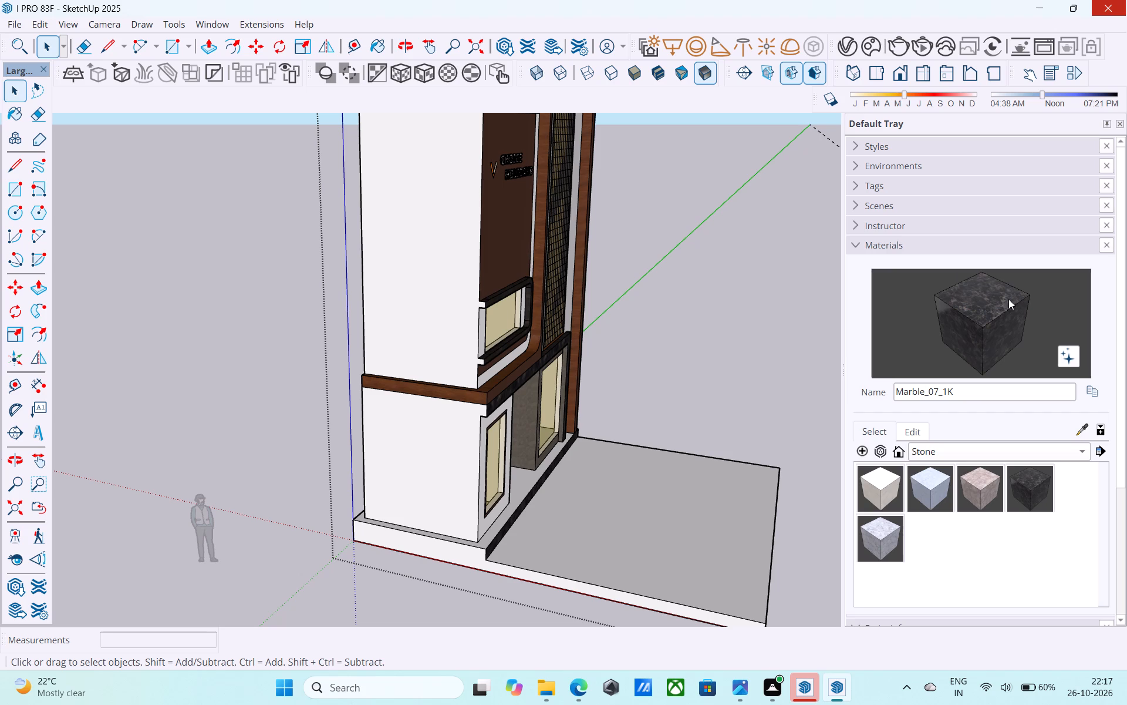
{"action": "left_click", "coordinate": [1029, 453]}
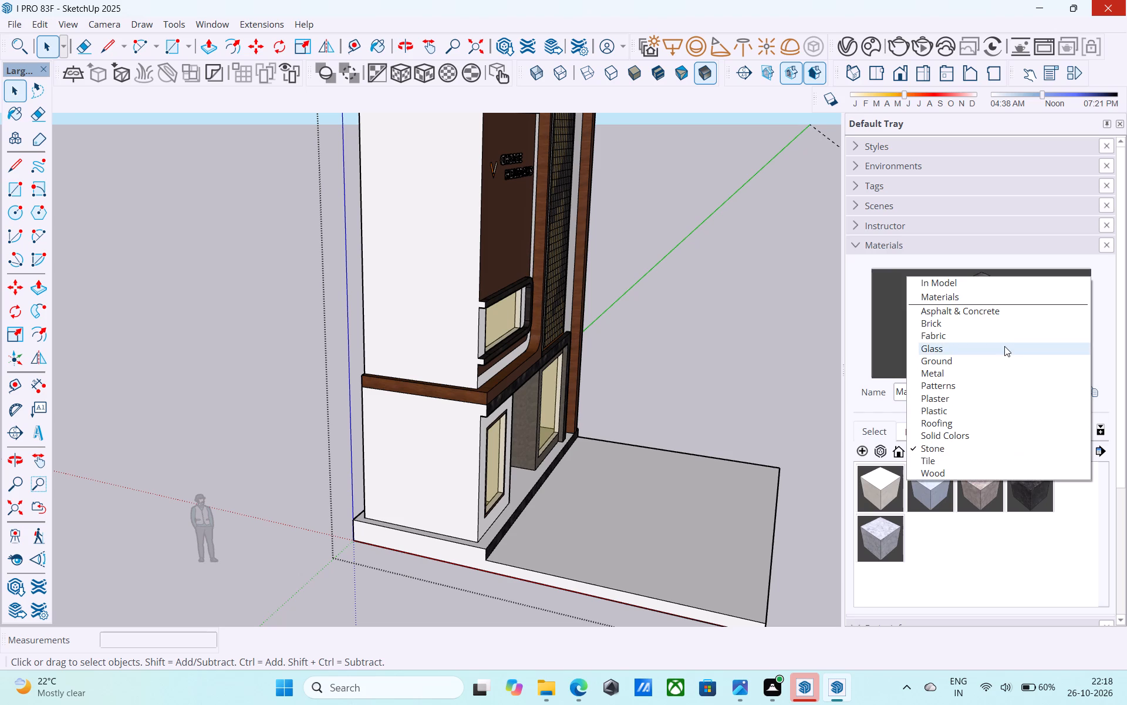
{"action": "left_click", "coordinate": [966, 280]}
{"action": "left_click", "coordinate": [1029, 489]}
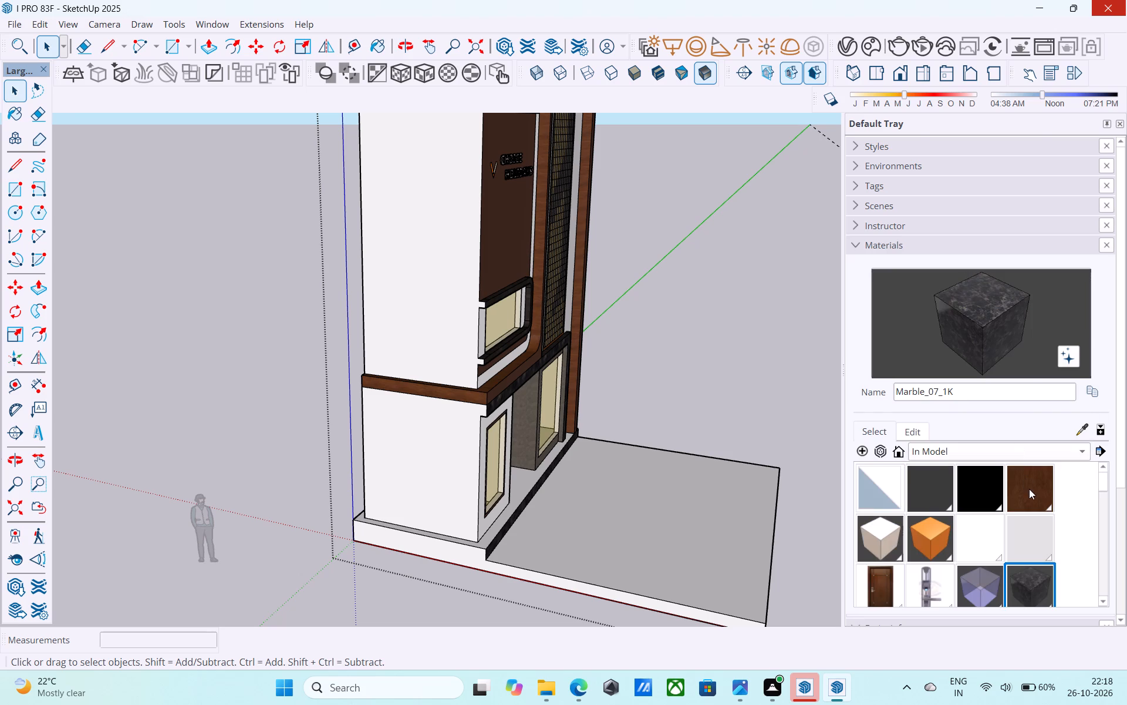
{"action": "scroll", "coordinate": [466, 326], "scroll_direction": "up", "scroll_amount": 4}
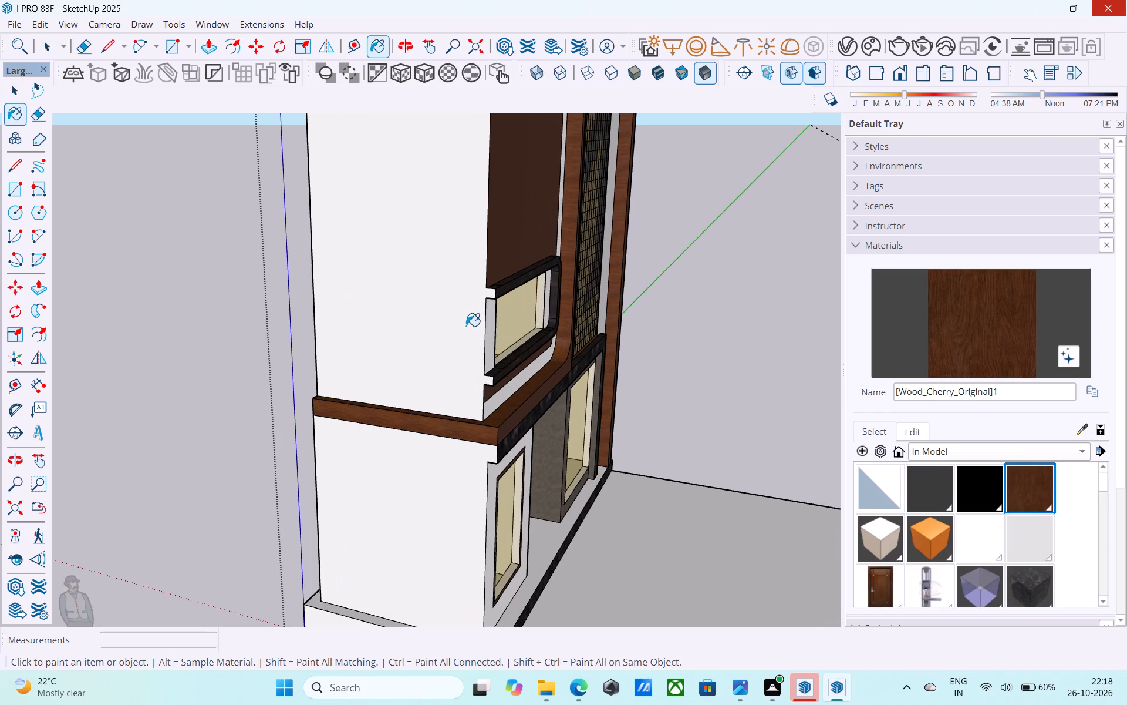
{"action": "key", "text": "l"}
{"action": "scroll", "coordinate": [504, 299], "scroll_direction": "up", "scroll_amount": 10}
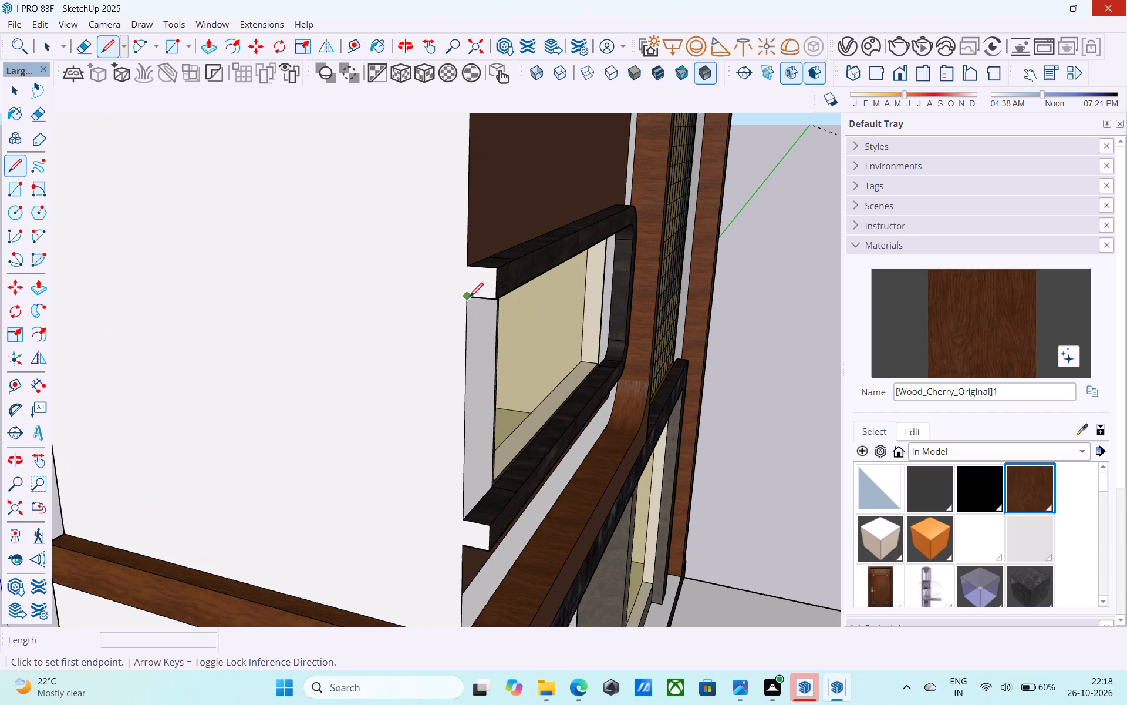
{"action": "left_click", "coordinate": [470, 298]}
{"action": "left_click", "coordinate": [468, 267]}
{"action": "scroll", "coordinate": [465, 257], "scroll_direction": "down", "scroll_amount": 5}
{"action": "scroll", "coordinate": [473, 489], "scroll_direction": "up", "scroll_amount": 4}
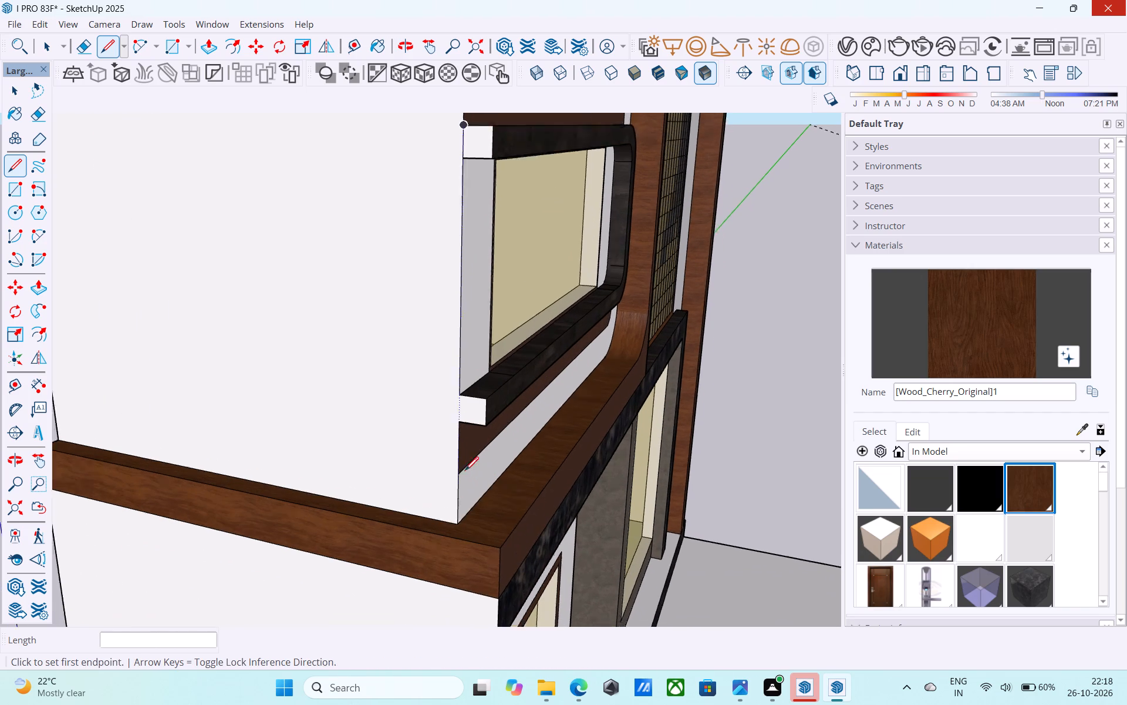
{"action": "scroll", "coordinate": [465, 472], "scroll_direction": "up", "scroll_amount": 1}
{"action": "left_click", "coordinate": [457, 414]}
{"action": "left_click", "coordinate": [465, 388]}
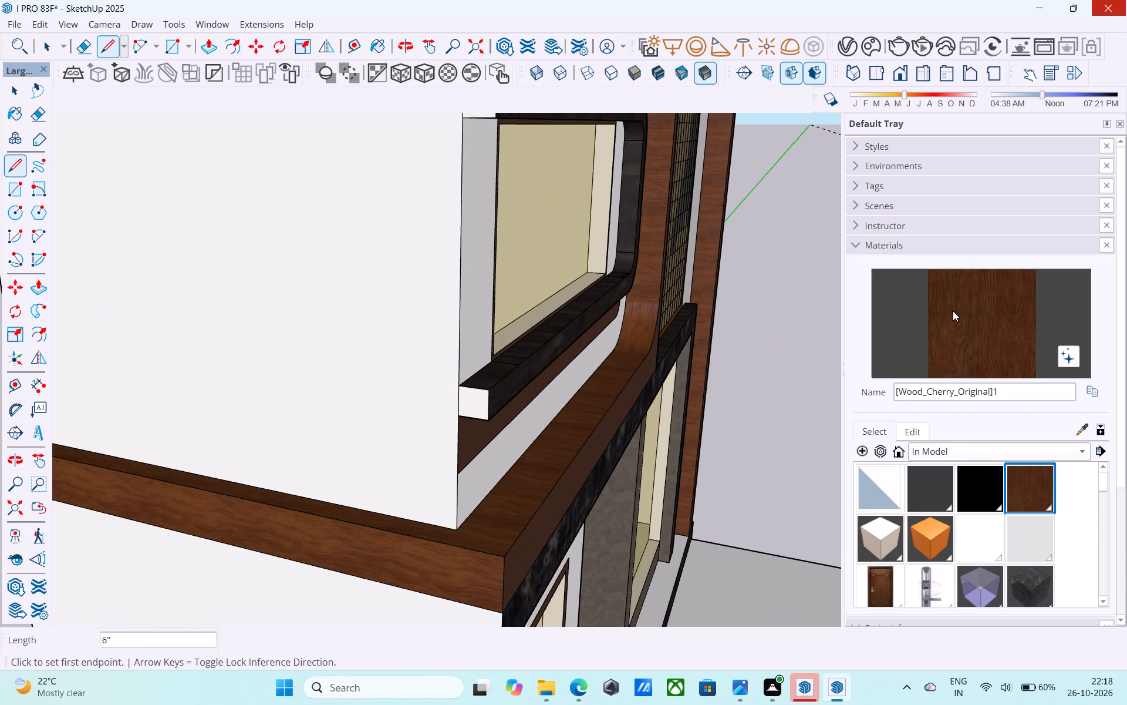
Paint the two end faces of the upper window's dark frame with [Wood_Cherry_Original]1.
{"action": "left_click", "coordinate": [979, 306]}
{"action": "left_click", "coordinate": [475, 397]}
{"action": "scroll", "coordinate": [460, 451], "scroll_direction": "down", "scroll_amount": 6}
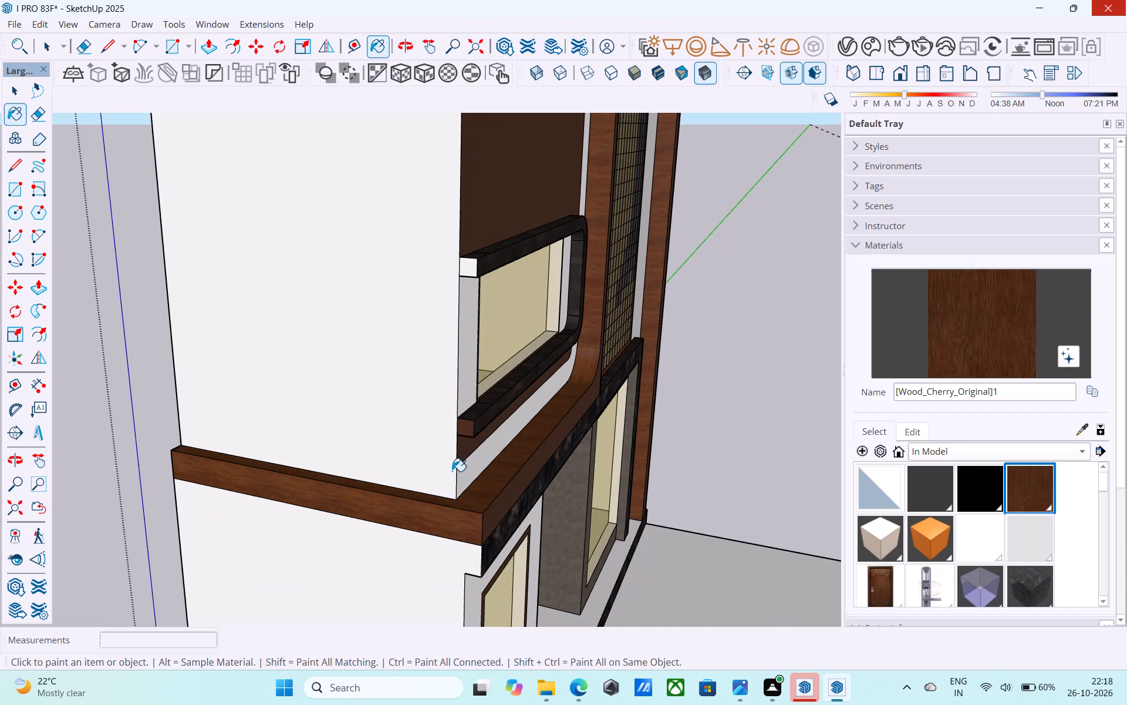
{"action": "left_click", "coordinate": [471, 268]}
Examine the upper window frame and the whole facade from angled views.
{"action": "scroll", "coordinate": [465, 313], "scroll_direction": "down", "scroll_amount": 6}
{"action": "middle_click_drag", "start_coordinate": [618, 315], "coordinate": [385, 333]}
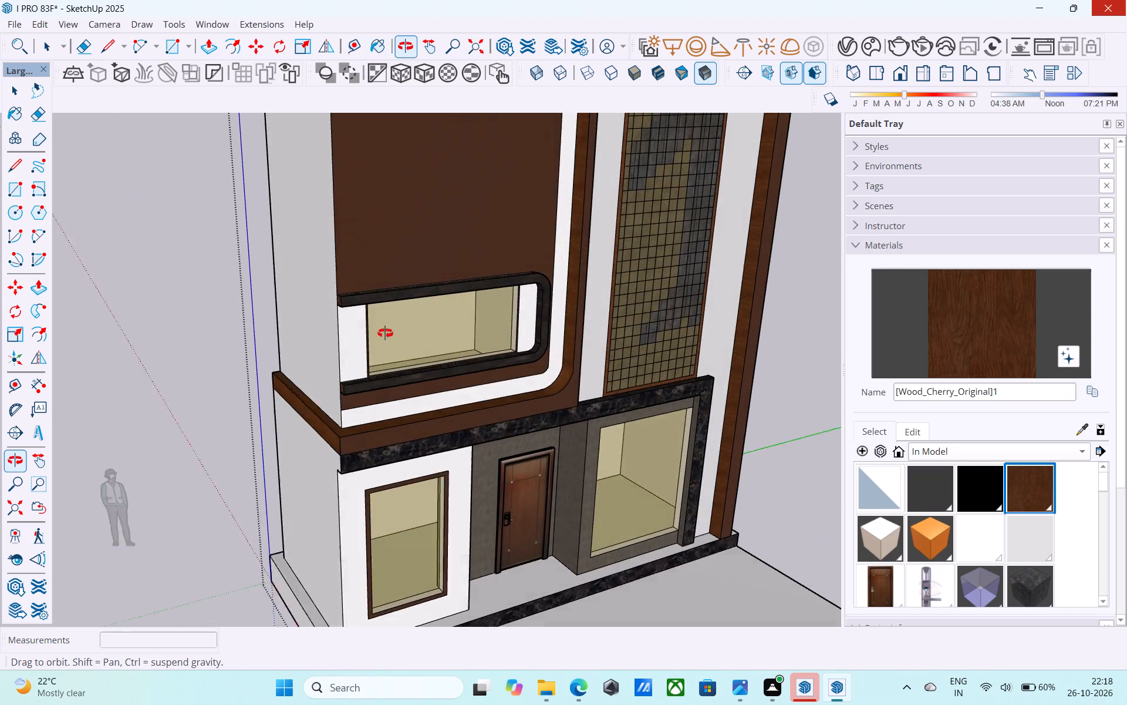
{"action": "middle_click_drag", "start_coordinate": [385, 333], "coordinate": [360, 338]}
{"action": "scroll", "coordinate": [360, 338], "scroll_direction": "up", "scroll_amount": 1}
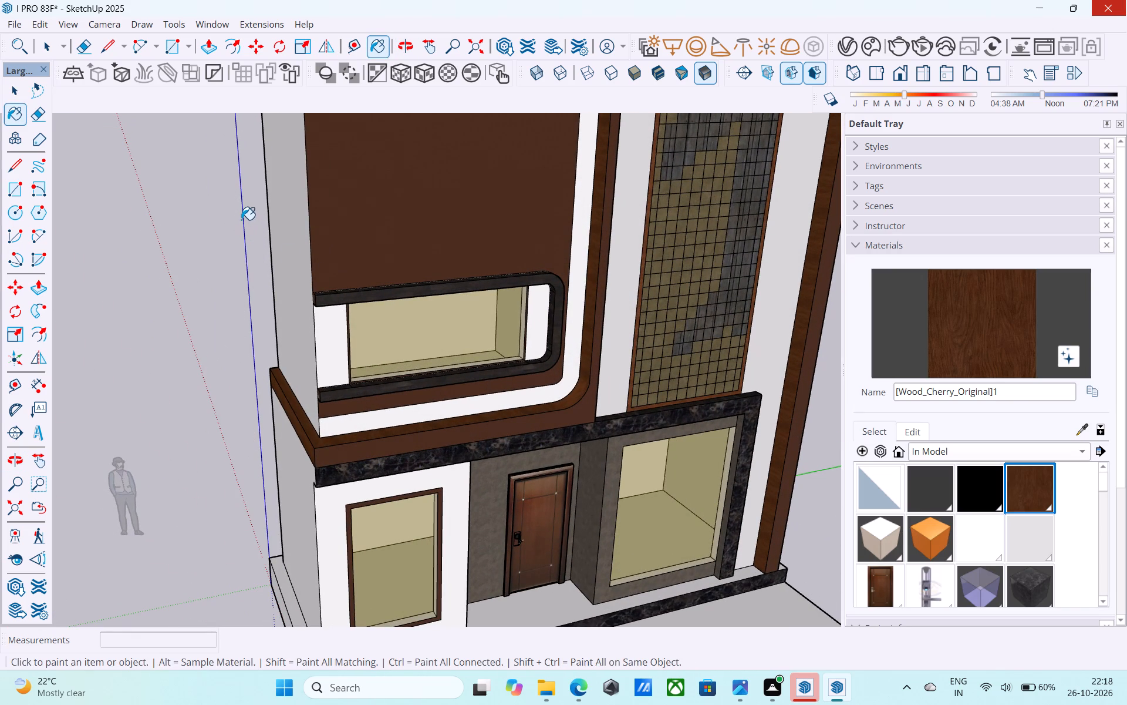
{"action": "scroll", "coordinate": [244, 219], "scroll_direction": "up", "scroll_amount": 1}
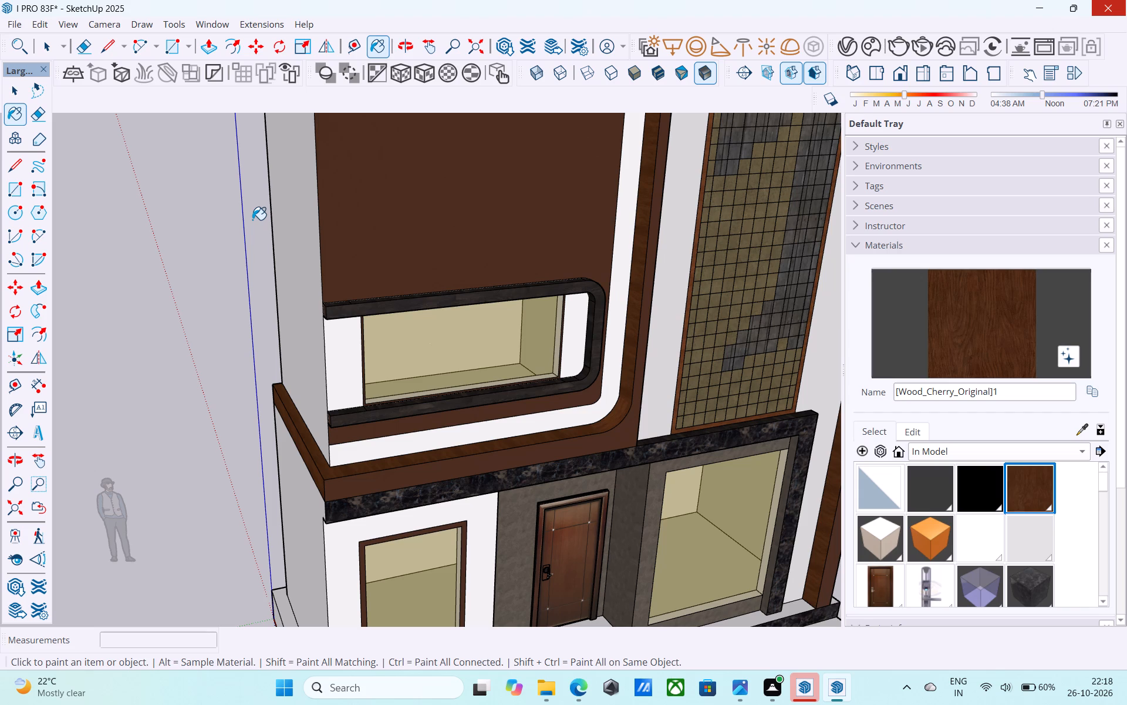
{"action": "scroll", "coordinate": [252, 220], "scroll_direction": "down", "scroll_amount": 8}
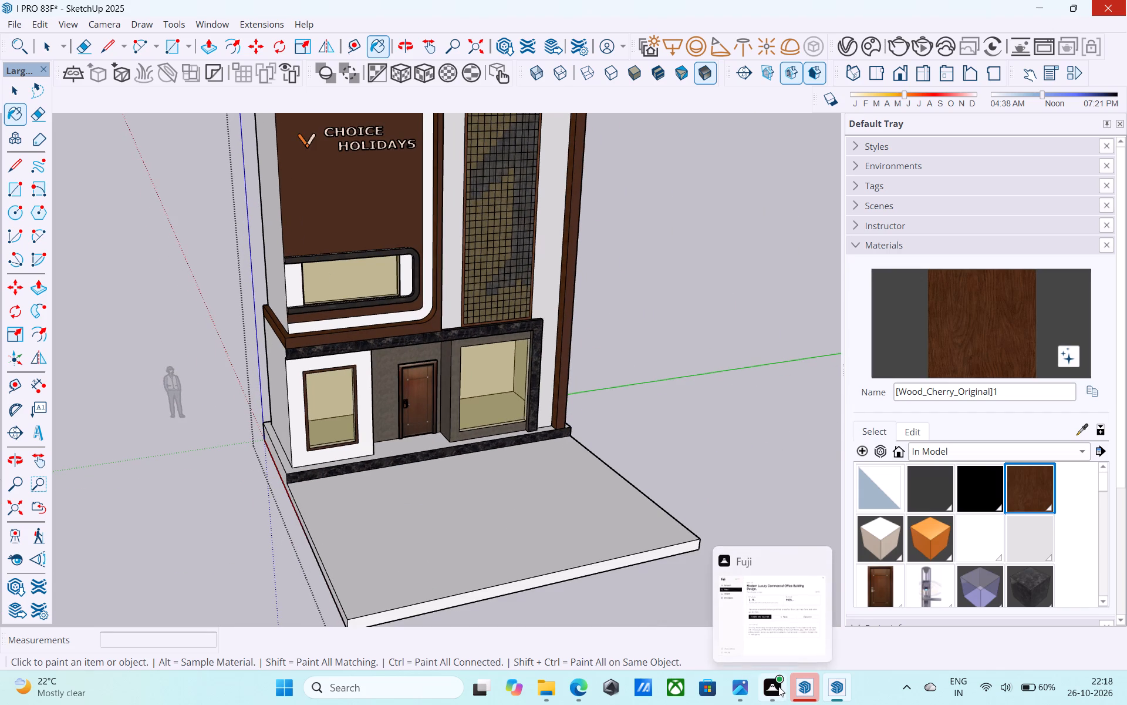
{"action": "scroll", "coordinate": [627, 593], "scroll_direction": "down", "scroll_amount": 5}
{"action": "middle_click_drag", "start_coordinate": [623, 574], "coordinate": [595, 457]}
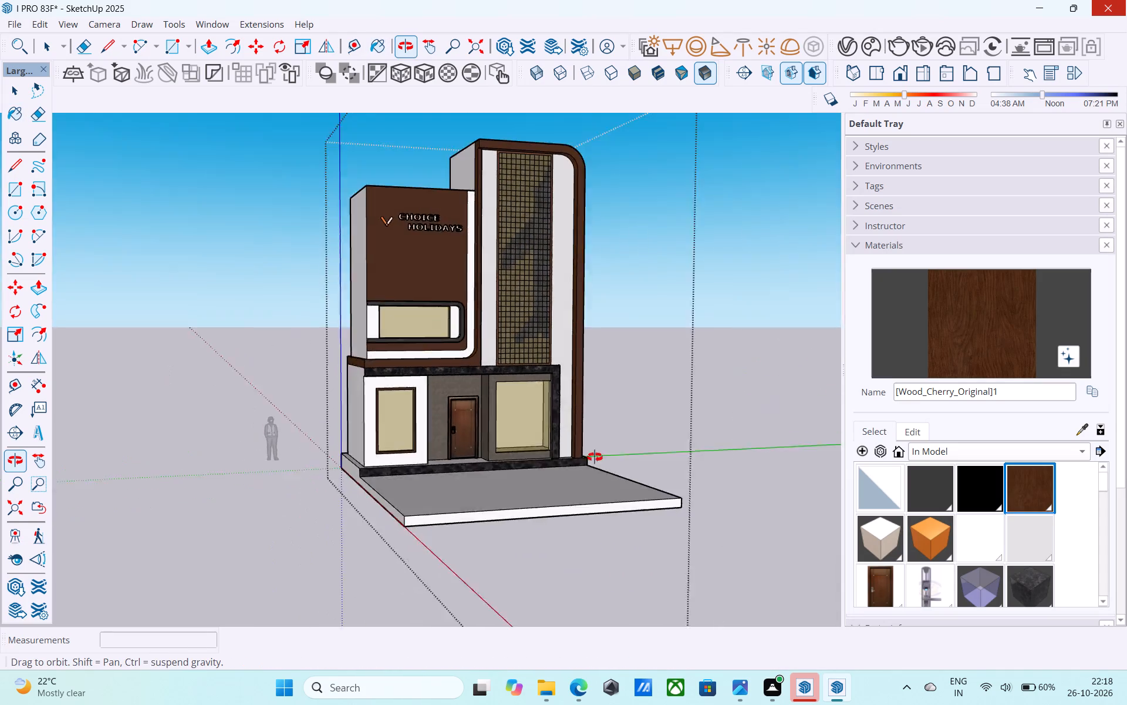
Examine the facade, signage wall and upper window from the front and from raised angles.
{"action": "middle_click_drag", "start_coordinate": [595, 457], "coordinate": [552, 398]}
{"action": "scroll", "coordinate": [501, 360], "scroll_direction": "up", "scroll_amount": 3}
{"action": "scroll", "coordinate": [500, 360], "scroll_direction": "down", "scroll_amount": 4}
{"action": "middle_click_drag", "start_coordinate": [495, 382], "coordinate": [506, 498]}
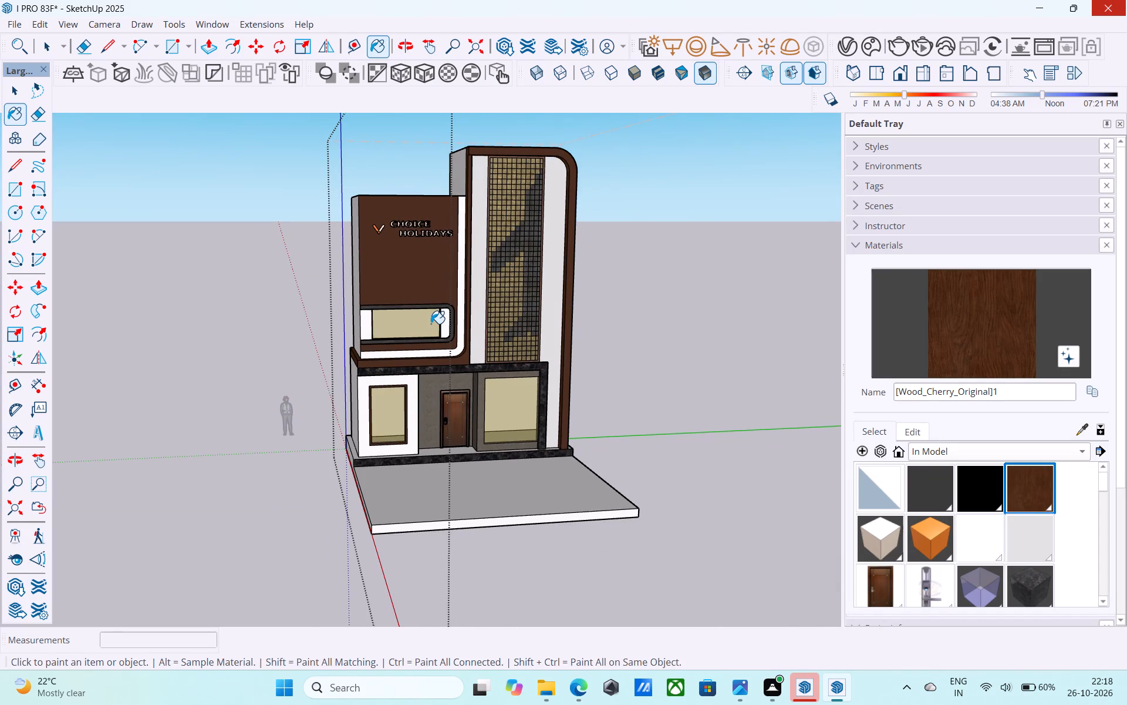
{"action": "scroll", "coordinate": [431, 324], "scroll_direction": "up", "scroll_amount": 3}
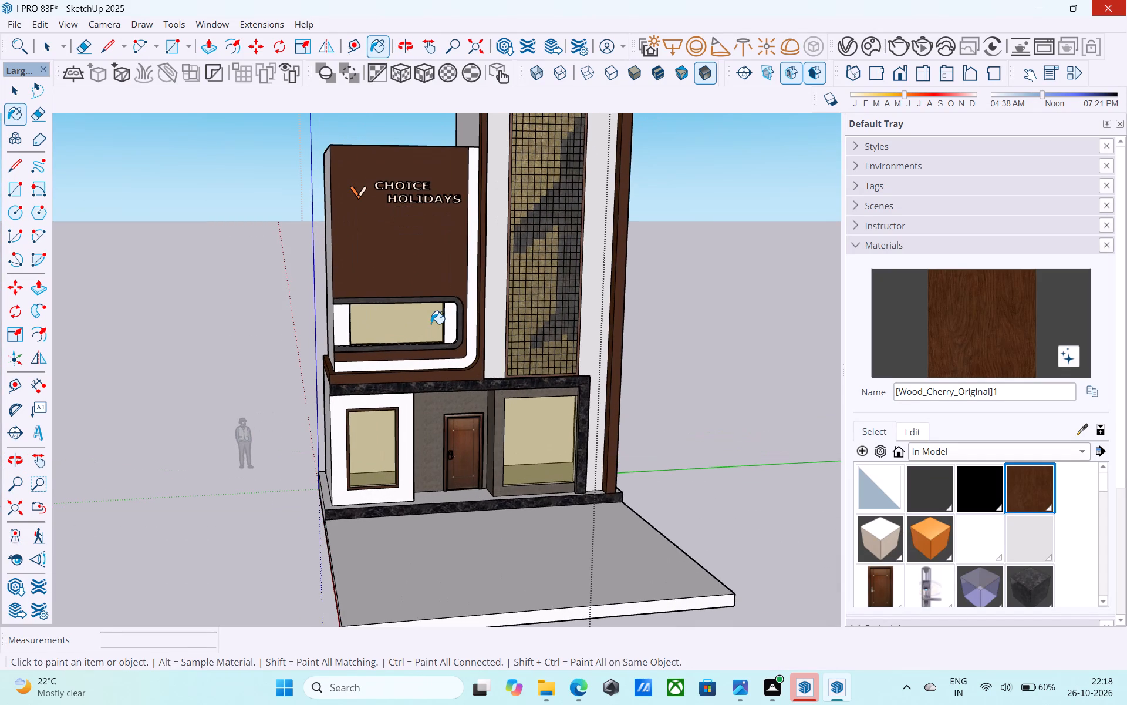
{"action": "scroll", "coordinate": [424, 354], "scroll_direction": "up", "scroll_amount": 5}
{"action": "scroll", "coordinate": [424, 354], "scroll_direction": "down", "scroll_amount": 5}
{"action": "middle_click_drag", "start_coordinate": [425, 357], "coordinate": [442, 511]}
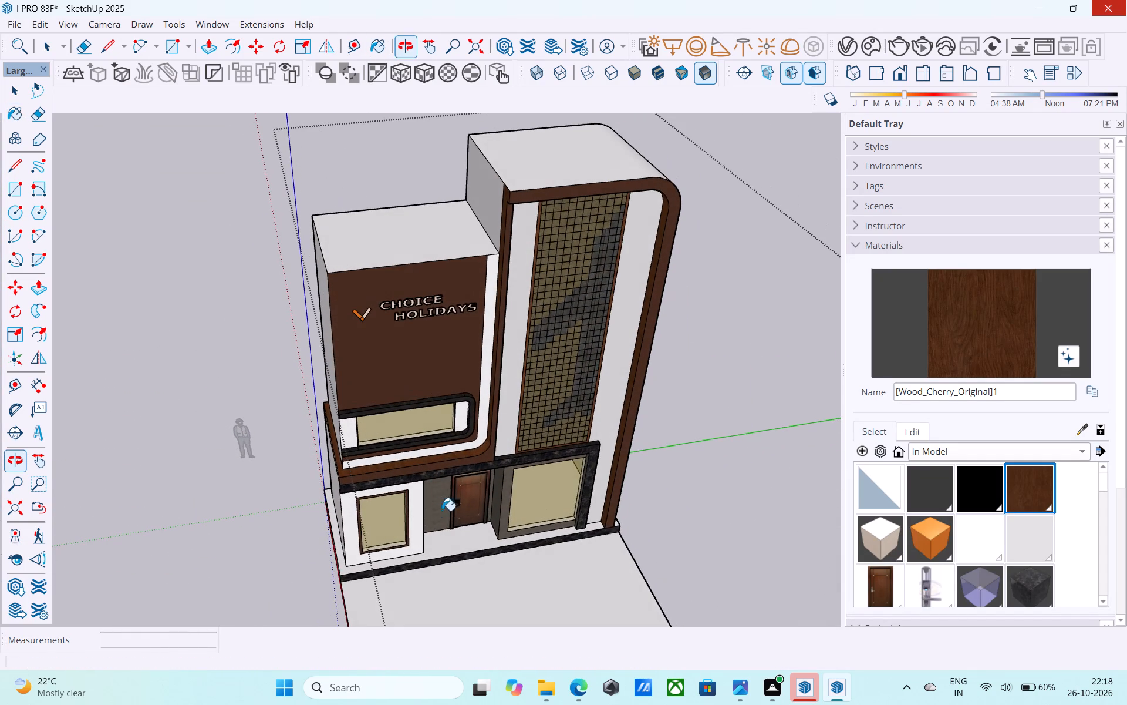
{"action": "scroll", "coordinate": [464, 318], "scroll_direction": "up", "scroll_amount": 8}
{"action": "scroll", "coordinate": [479, 310], "scroll_direction": "down", "scroll_amount": 2}
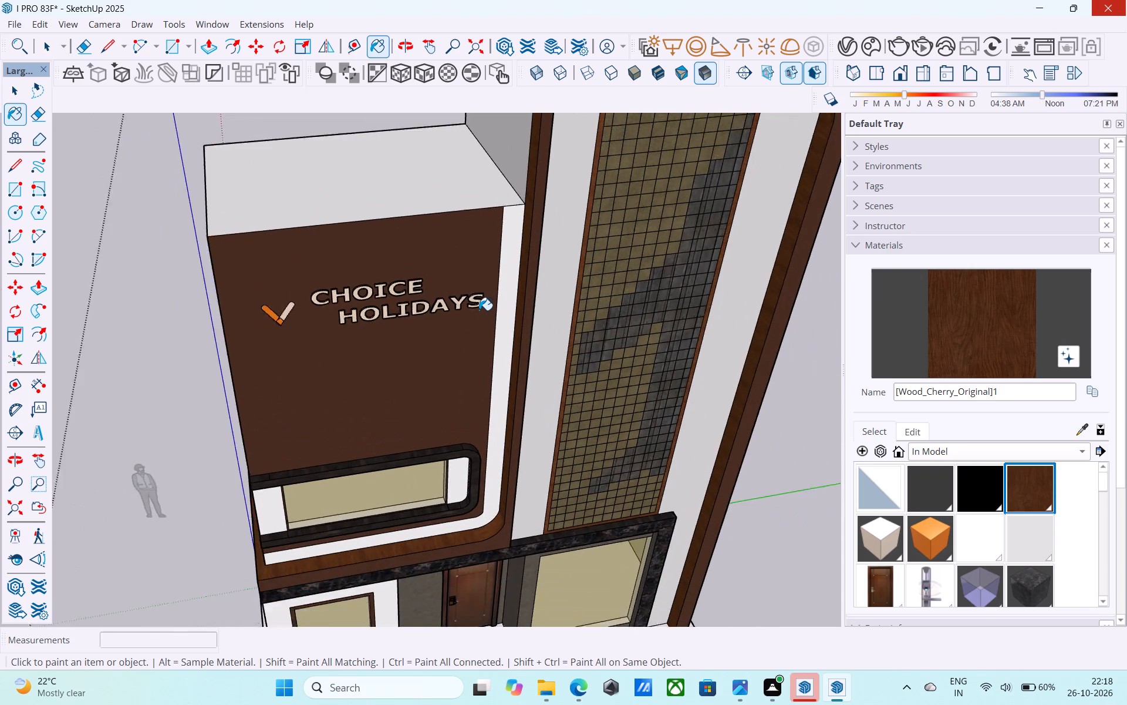
{"action": "scroll", "coordinate": [479, 310], "scroll_direction": "down", "scroll_amount": 3}
{"action": "middle_click_drag", "start_coordinate": [478, 417], "coordinate": [452, 287]}
{"action": "scroll", "coordinate": [454, 307], "scroll_direction": "down", "scroll_amount": 10}
{"action": "middle_click_drag", "start_coordinate": [355, 475], "coordinate": [377, 441]}
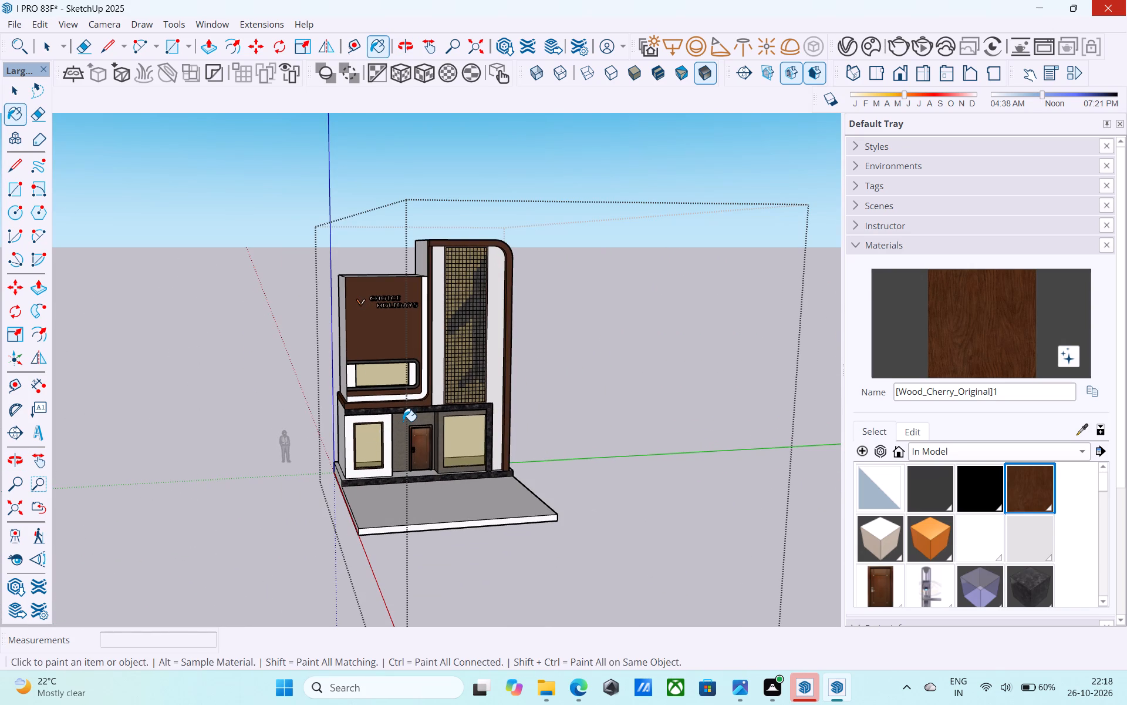
Push the front face of the forecourt slab back about 21' 15/16" to line up with the black marble plinth.
{"action": "key", "text": "space"}
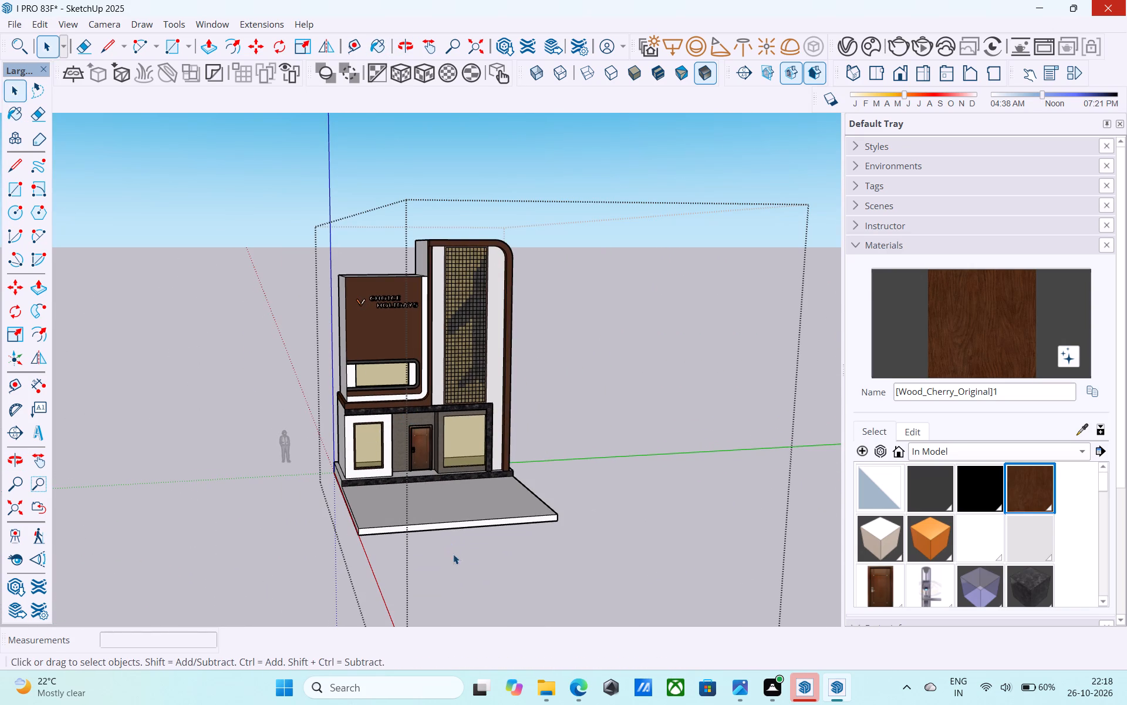
{"action": "scroll", "coordinate": [455, 559], "scroll_direction": "up", "scroll_amount": 12}
{"action": "left_click", "coordinate": [448, 487]}
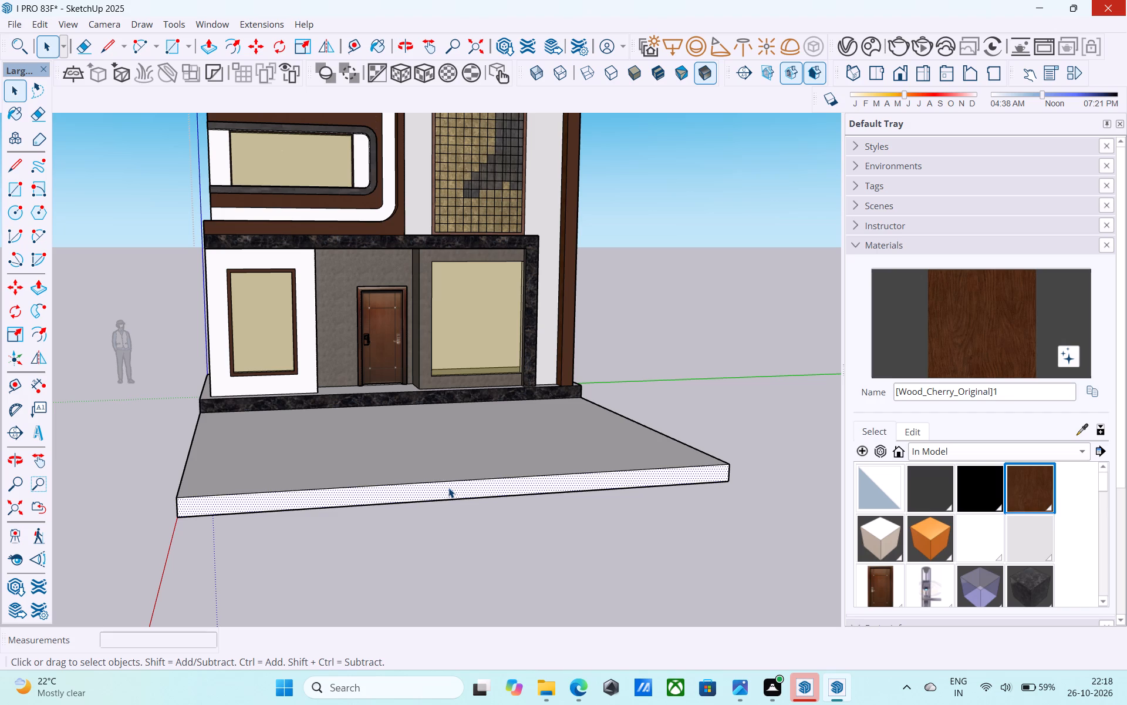
{"action": "key", "text": "p"}
{"action": "left_click", "coordinate": [449, 488]}
{"action": "left_click", "coordinate": [429, 400]}
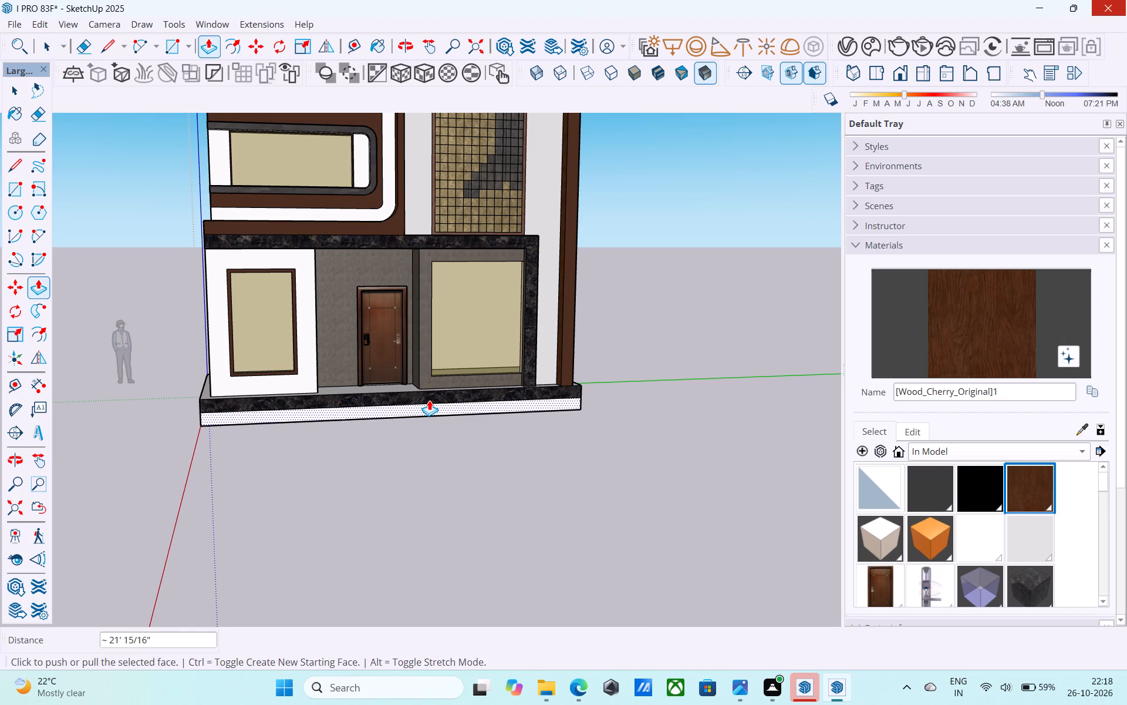
{"action": "scroll", "coordinate": [421, 447], "scroll_direction": "down", "scroll_amount": 9}
{"action": "middle_click_drag", "start_coordinate": [403, 475], "coordinate": [391, 468]}
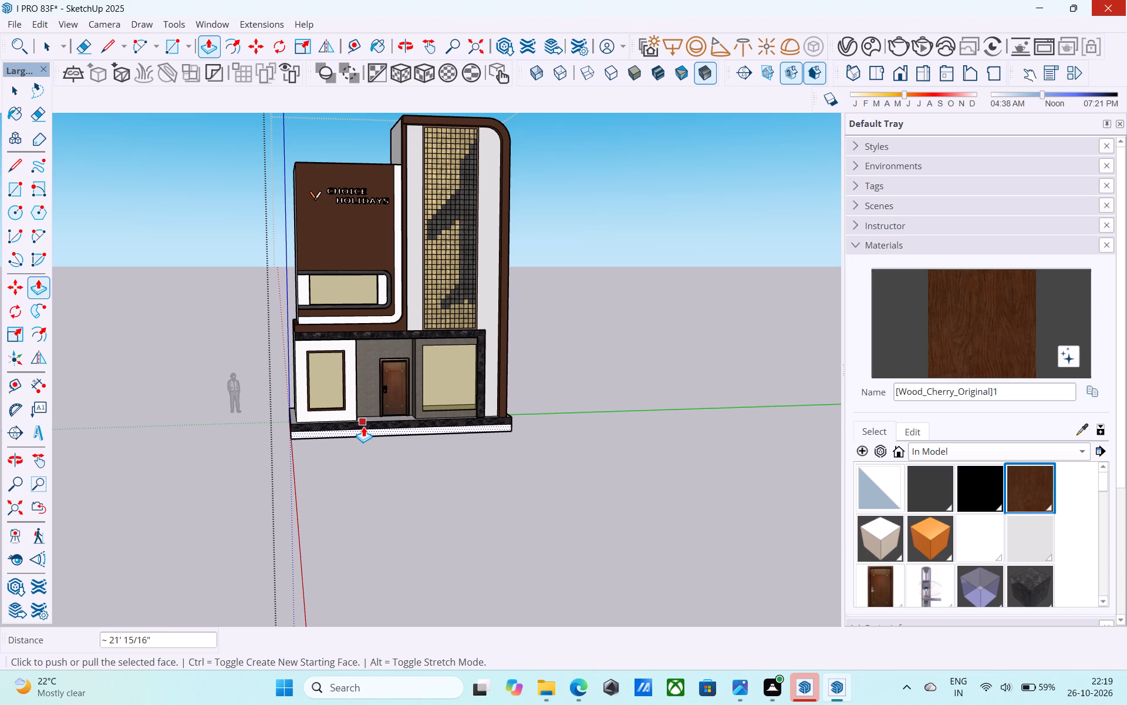
Examine the facade with its shortened base from the front, an angle and a distance.
{"action": "scroll", "coordinate": [365, 426], "scroll_direction": "up", "scroll_amount": 4}
{"action": "scroll", "coordinate": [366, 425], "scroll_direction": "down", "scroll_amount": 4}
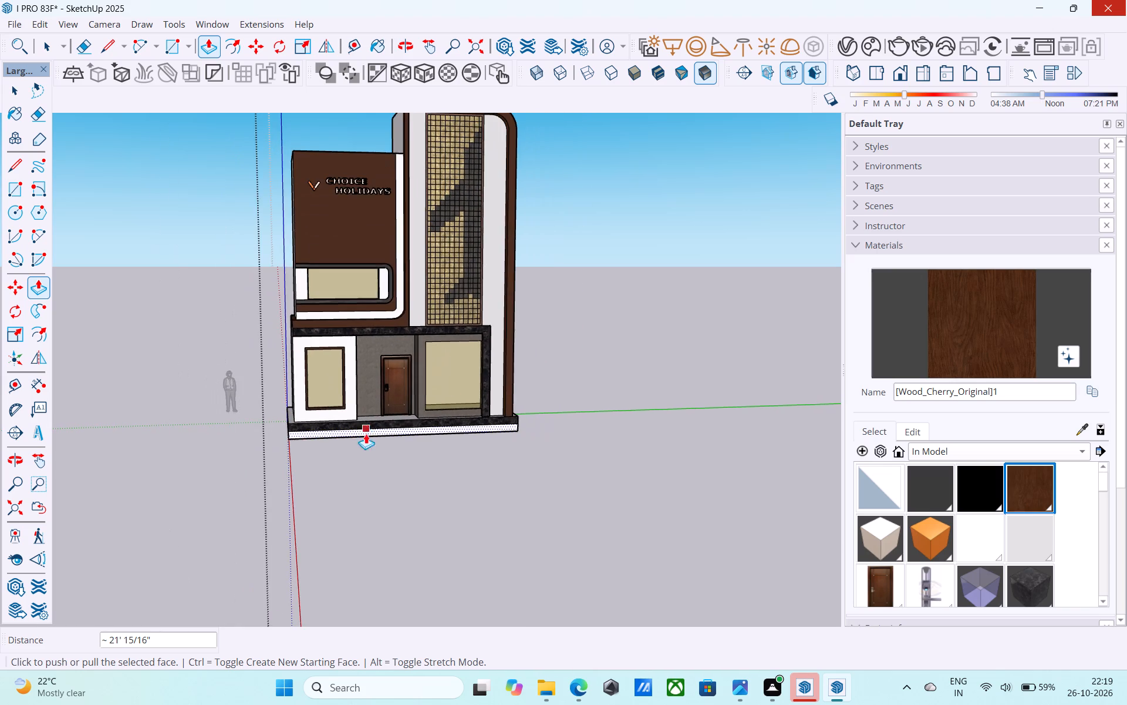
{"action": "scroll", "coordinate": [366, 434], "scroll_direction": "down", "scroll_amount": 3}
{"action": "scroll", "coordinate": [393, 511], "scroll_direction": "down", "scroll_amount": 5}
{"action": "middle_click_drag", "start_coordinate": [393, 511], "coordinate": [407, 448]}
{"action": "scroll", "coordinate": [441, 335], "scroll_direction": "up", "scroll_amount": 5}
{"action": "middle_click_drag", "start_coordinate": [444, 331], "coordinate": [400, 386]}
{"action": "middle_click_drag", "start_coordinate": [543, 382], "coordinate": [606, 411]}
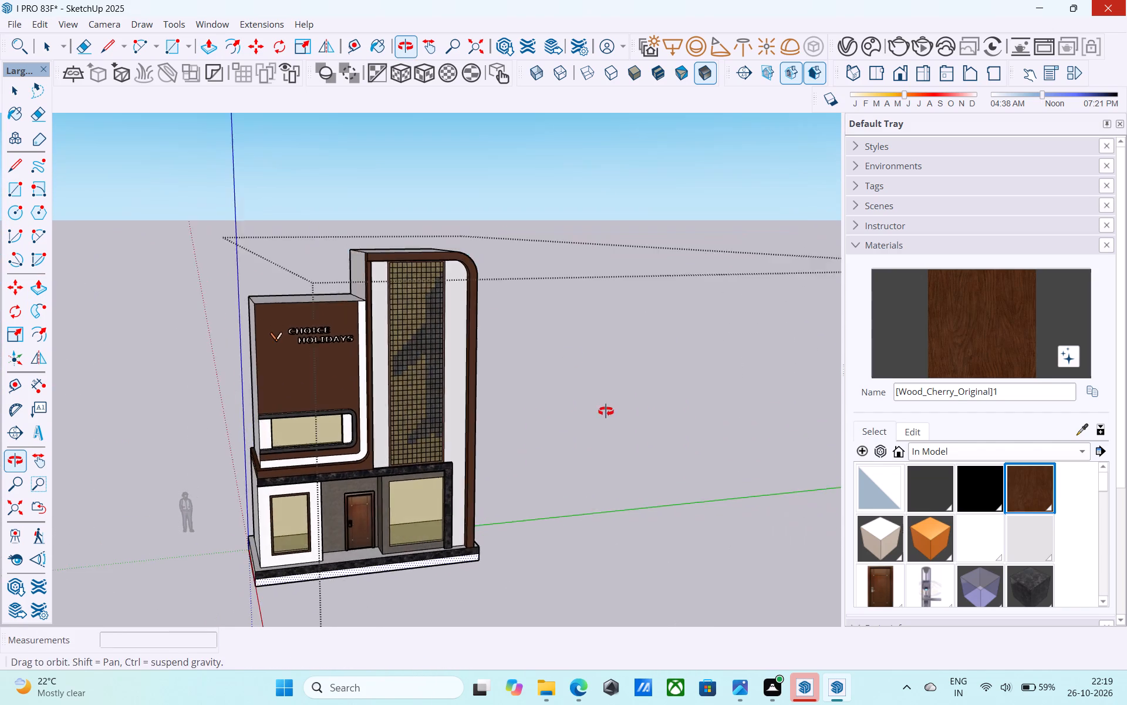
{"action": "middle_click_drag", "start_coordinate": [606, 411], "coordinate": [606, 411]}
{"action": "scroll", "coordinate": [606, 411], "scroll_direction": "up", "scroll_amount": 1}
{"action": "scroll", "coordinate": [608, 412], "scroll_direction": "down", "scroll_amount": 5}
{"action": "scroll", "coordinate": [561, 416], "scroll_direction": "down", "scroll_amount": 14}
{"action": "middle_click_drag", "start_coordinate": [518, 427], "coordinate": [539, 440]}
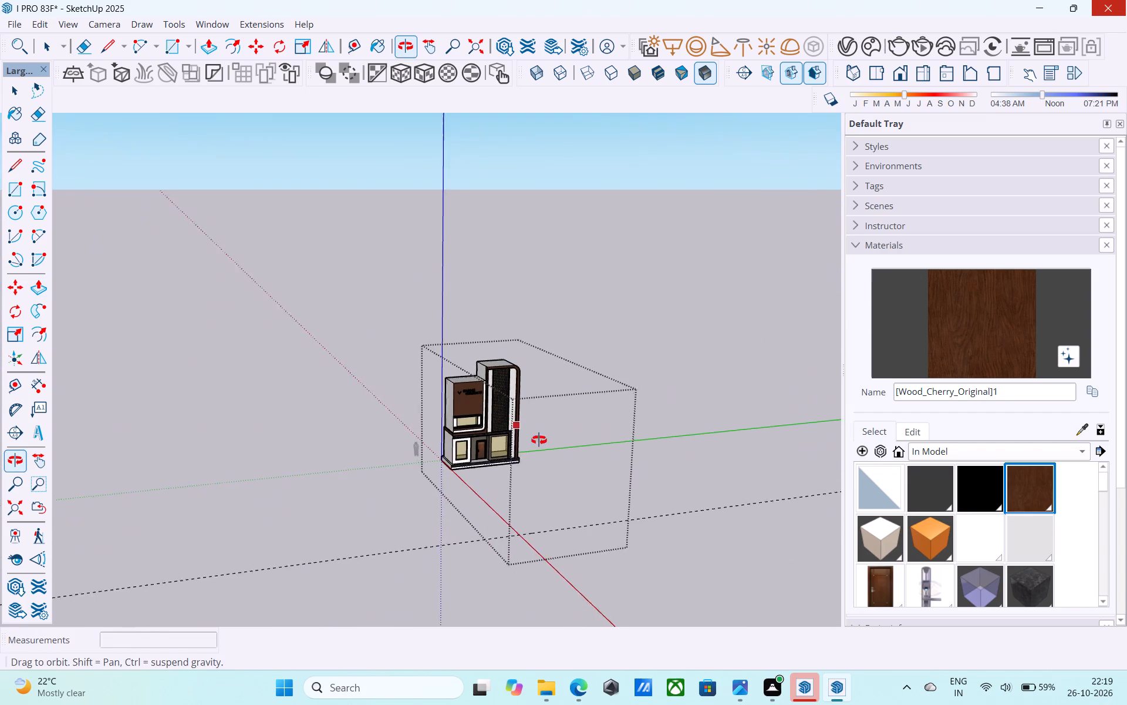
{"action": "middle_click_drag", "start_coordinate": [539, 440], "coordinate": [556, 445]}
Erase the leftover dashed guide line in front of the building inside the building group, and close the group.
{"action": "key", "text": "space"}
{"action": "left_click", "coordinate": [638, 343]}
{"action": "left_click", "coordinate": [499, 433]}
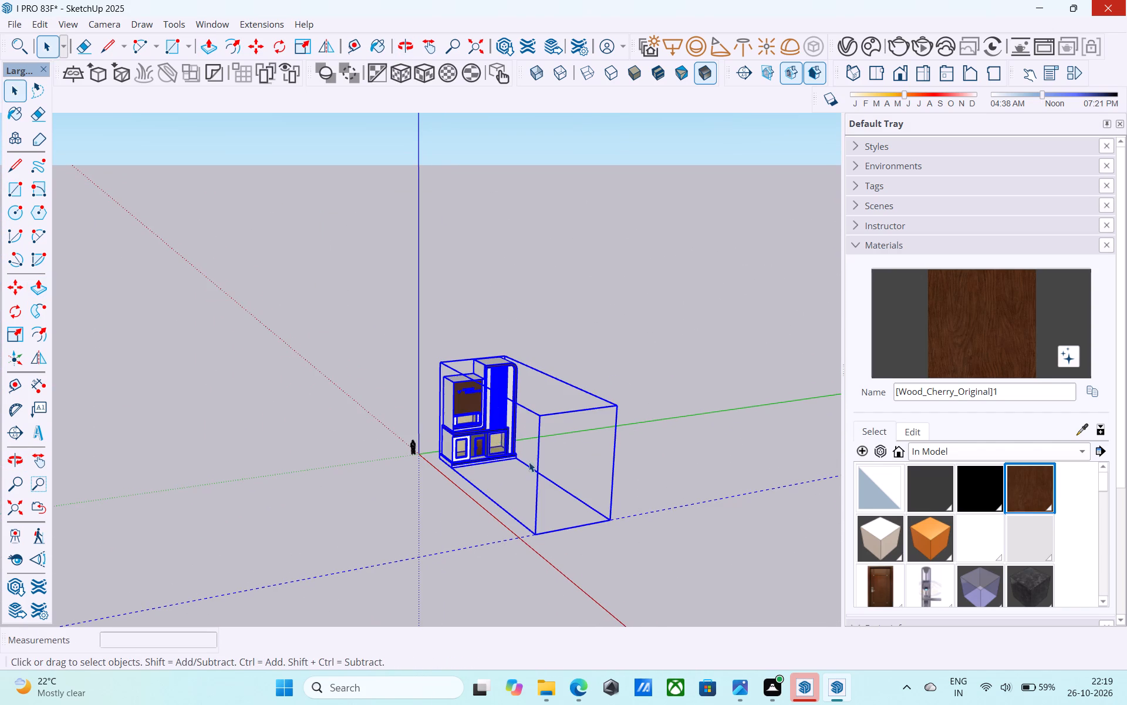
{"action": "middle_click_drag", "start_coordinate": [541, 471], "coordinate": [791, 524]}
{"action": "scroll", "coordinate": [607, 505], "scroll_direction": "up", "scroll_amount": 13}
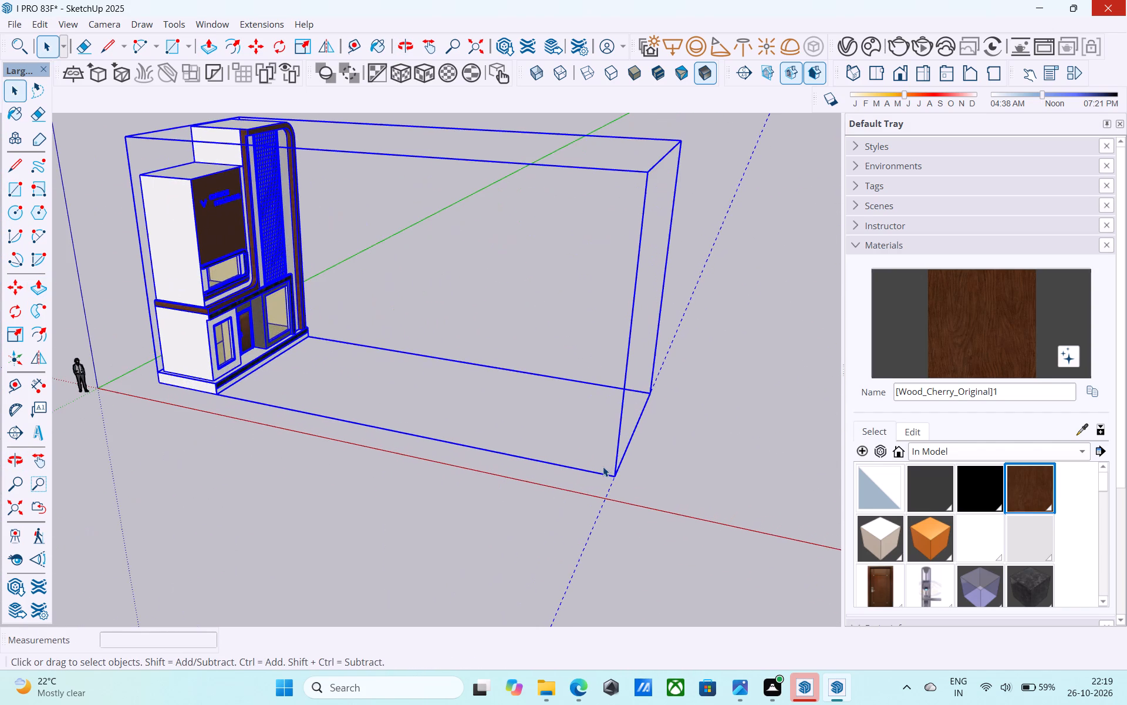
{"action": "middle_click_drag", "start_coordinate": [608, 477], "coordinate": [784, 504]}
{"action": "left_click", "coordinate": [739, 478]}
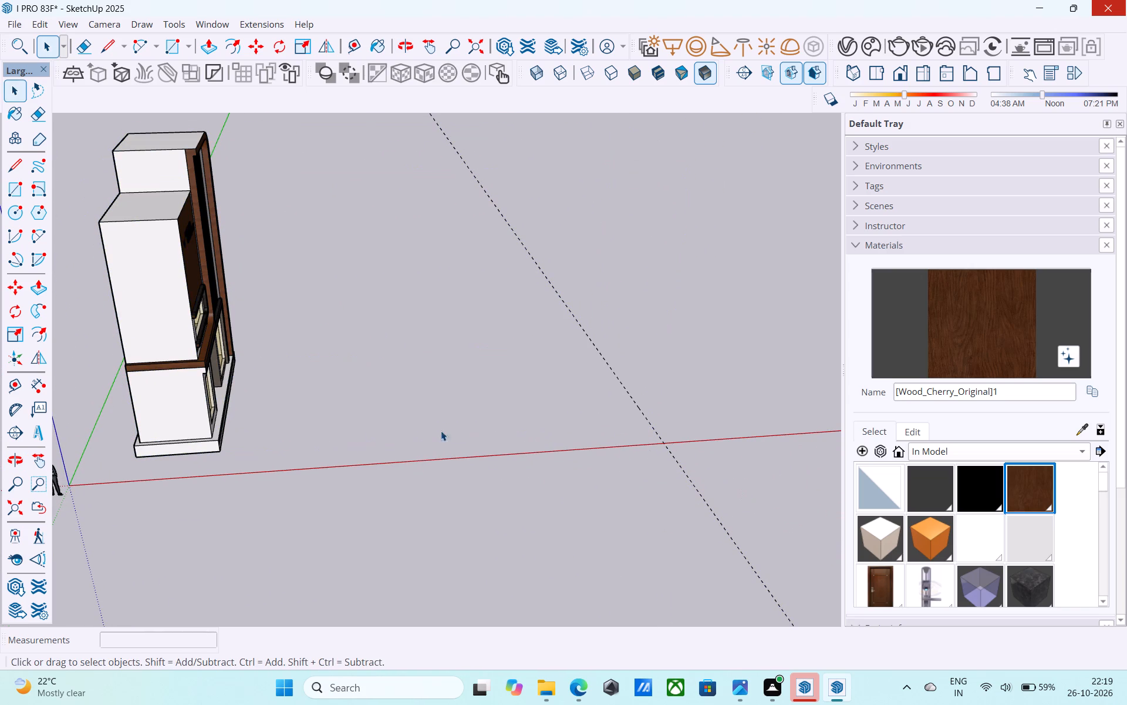
{"action": "double_click", "coordinate": [220, 398]}
{"action": "key", "text": "e"}
{"action": "left_click_drag", "start_coordinate": [606, 359], "coordinate": [611, 358]}
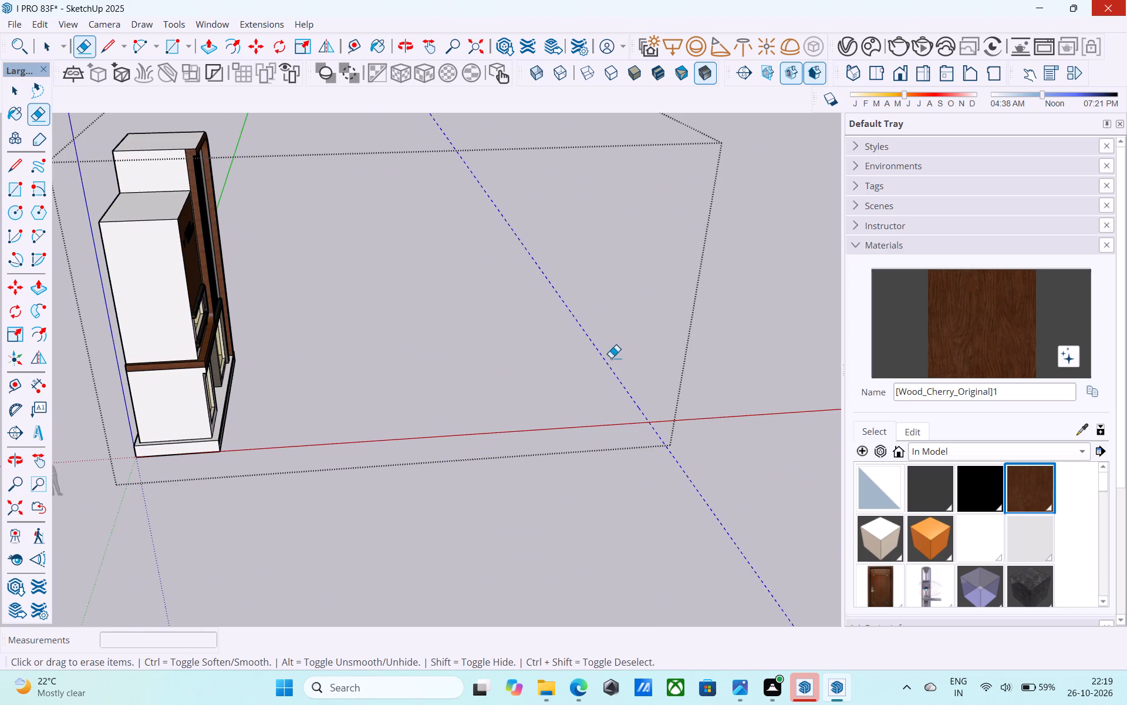
{"action": "left_click_drag", "start_coordinate": [611, 358], "coordinate": [633, 352]}
{"action": "scroll", "coordinate": [633, 352], "scroll_direction": "down", "scroll_amount": 3}
{"action": "middle_click_drag", "start_coordinate": [600, 367], "coordinate": [183, 381]}
{"action": "middle_click_drag", "start_coordinate": [387, 365], "coordinate": [254, 378], "text": "shift"}
{"action": "key", "text": "space"}
{"action": "left_click", "coordinate": [599, 337]}
Save the model.
{"action": "middle_click_drag", "start_coordinate": [386, 360], "coordinate": [454, 336]}
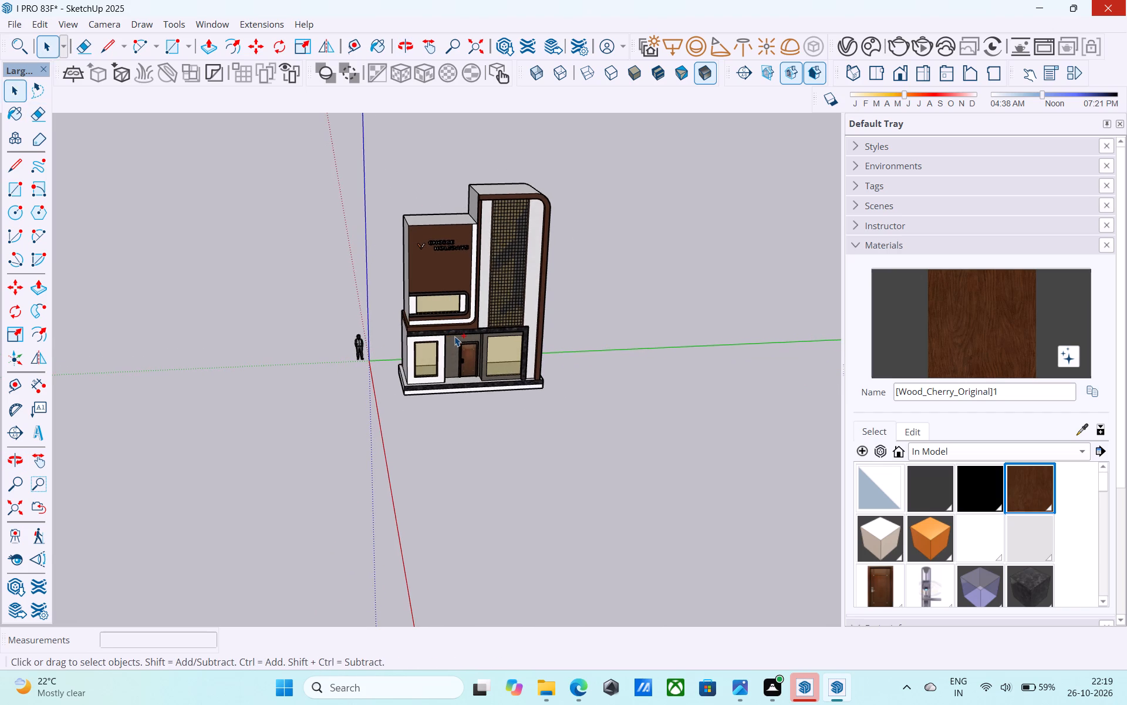
{"action": "key", "text": "ctrl+s"}
{"action": "key", "text": "space"}
Examine the whole facade from the front and from both angled sides.
{"action": "scroll", "coordinate": [455, 336], "scroll_direction": "up", "scroll_amount": 2}
{"action": "middle_click_drag", "start_coordinate": [455, 336], "coordinate": [446, 287]}
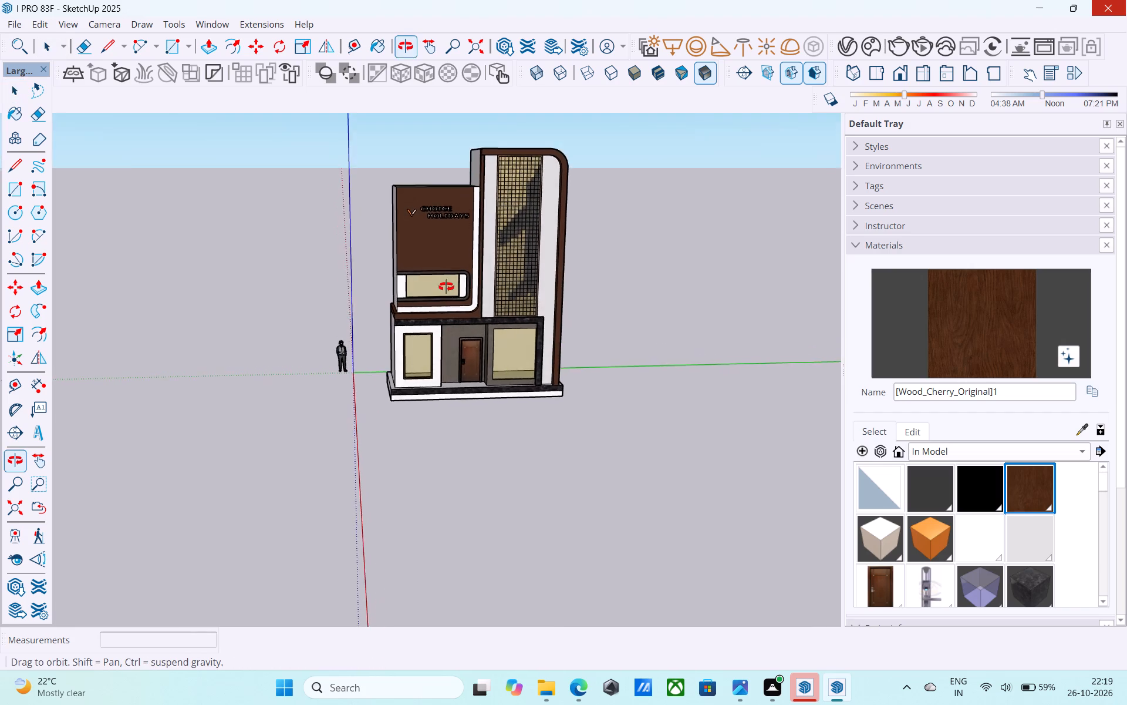
{"action": "middle_click_drag", "start_coordinate": [446, 287], "coordinate": [445, 270]}
{"action": "scroll", "coordinate": [491, 233], "scroll_direction": "up", "scroll_amount": 7}
{"action": "scroll", "coordinate": [477, 283], "scroll_direction": "down", "scroll_amount": 4}
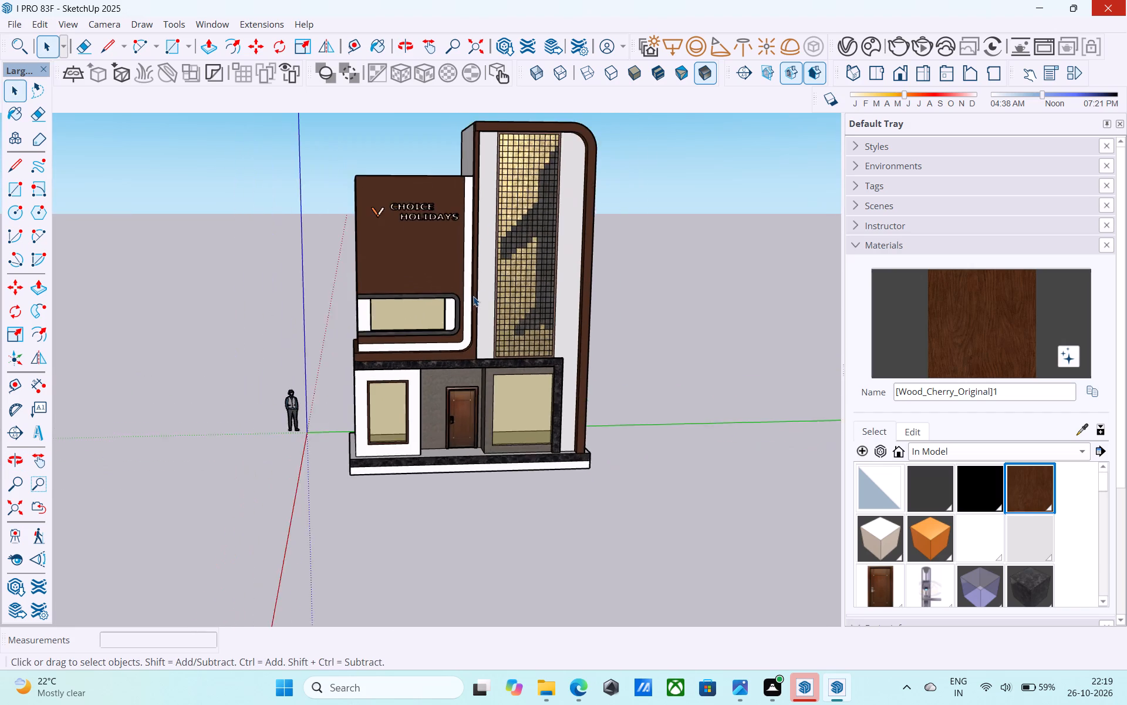
{"action": "scroll", "coordinate": [473, 296], "scroll_direction": "down", "scroll_amount": 1}
{"action": "scroll", "coordinate": [455, 427], "scroll_direction": "down", "scroll_amount": 5}
{"action": "middle_click_drag", "start_coordinate": [439, 263], "coordinate": [422, 233]}
{"action": "scroll", "coordinate": [419, 270], "scroll_direction": "up", "scroll_amount": 4}
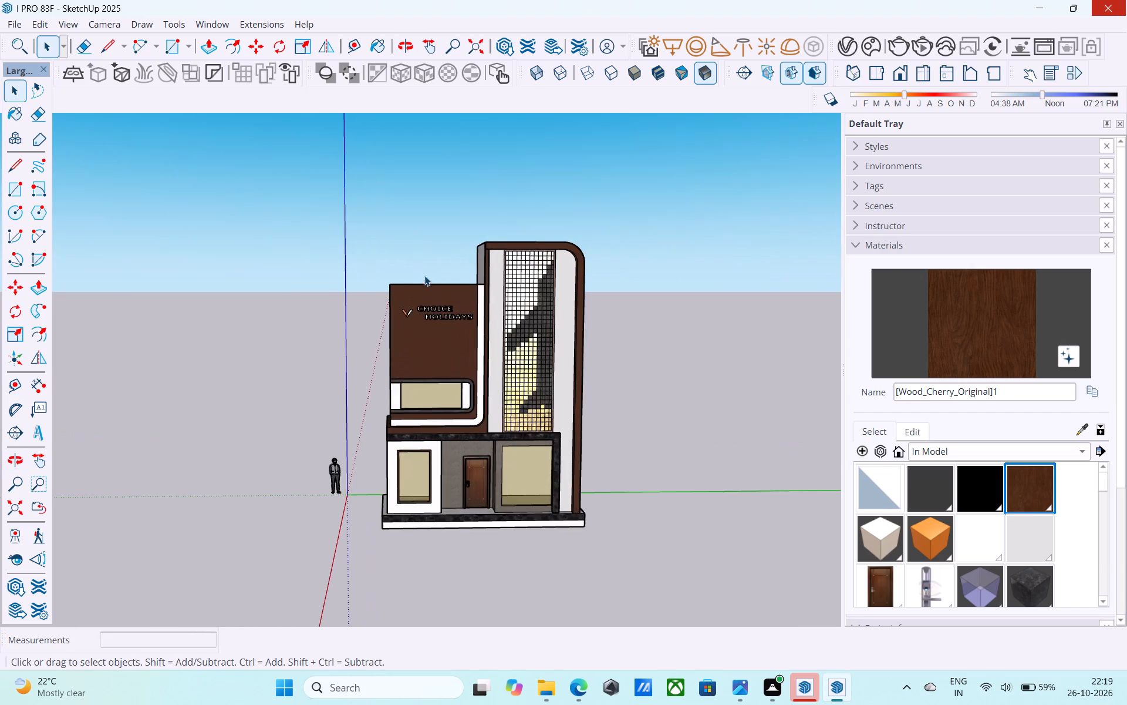
{"action": "middle_click_drag", "start_coordinate": [429, 278], "coordinate": [489, 340]}
{"action": "scroll", "coordinate": [506, 370], "scroll_direction": "up", "scroll_amount": 4}
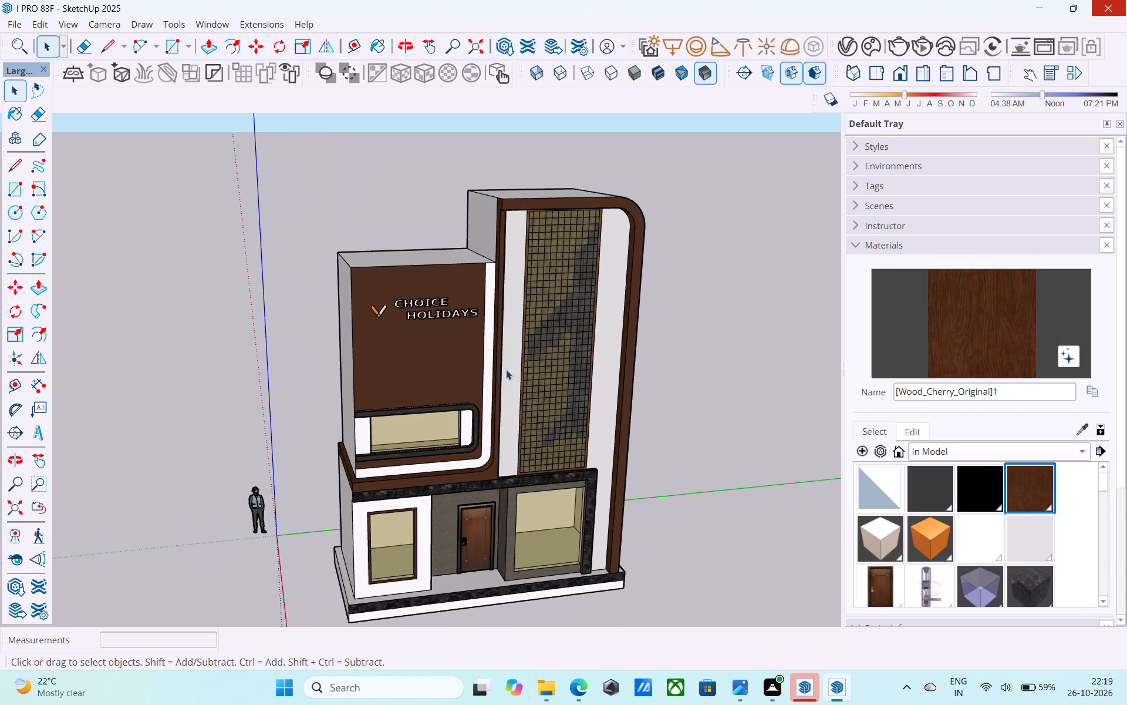
{"action": "middle_click_drag", "start_coordinate": [506, 370], "coordinate": [498, 337]}
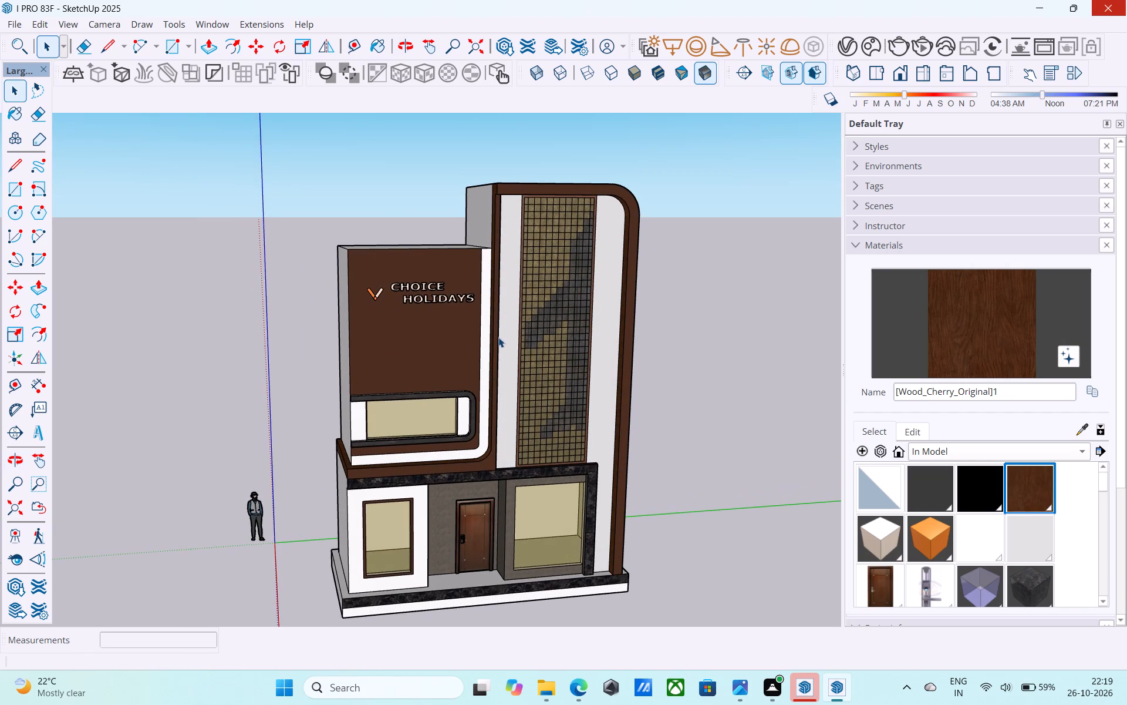
{"action": "middle_click_drag", "start_coordinate": [498, 337], "coordinate": [336, 295]}
{"action": "scroll", "coordinate": [414, 279], "scroll_direction": "down", "scroll_amount": 3}
{"action": "middle_click_drag", "start_coordinate": [430, 275], "coordinate": [404, 269]}
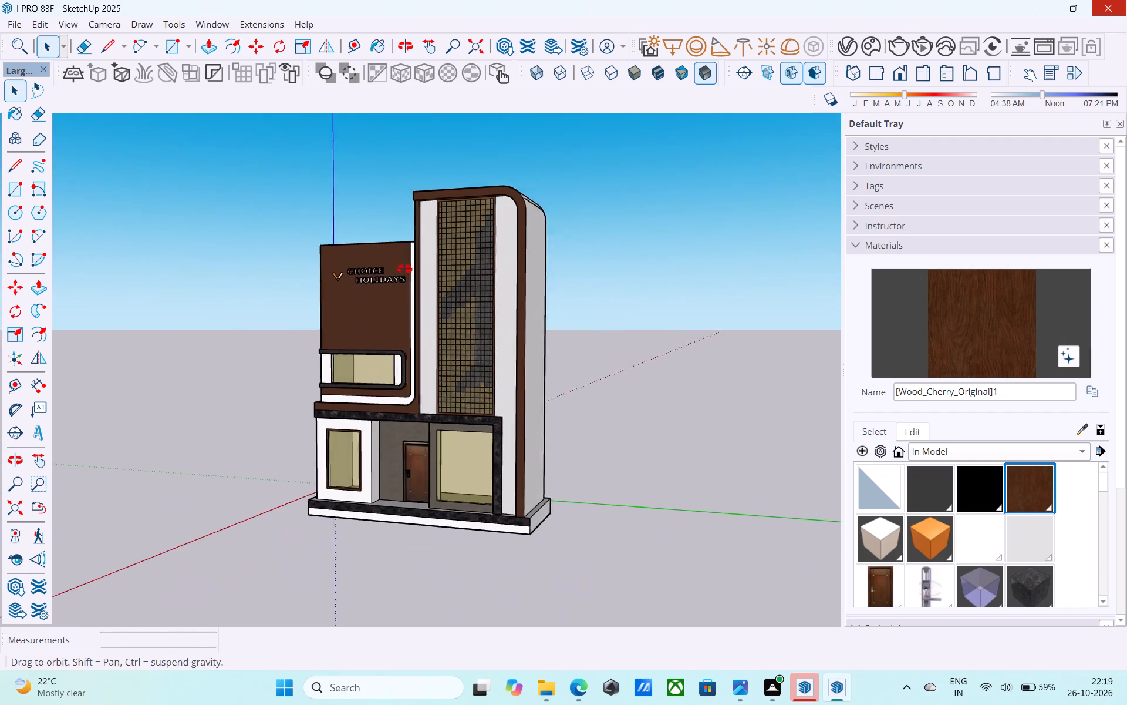
{"action": "middle_click_drag", "start_coordinate": [404, 269], "coordinate": [371, 261]}
{"action": "scroll", "coordinate": [407, 273], "scroll_direction": "down", "scroll_amount": 3}
{"action": "middle_click_drag", "start_coordinate": [420, 271], "coordinate": [483, 318]}
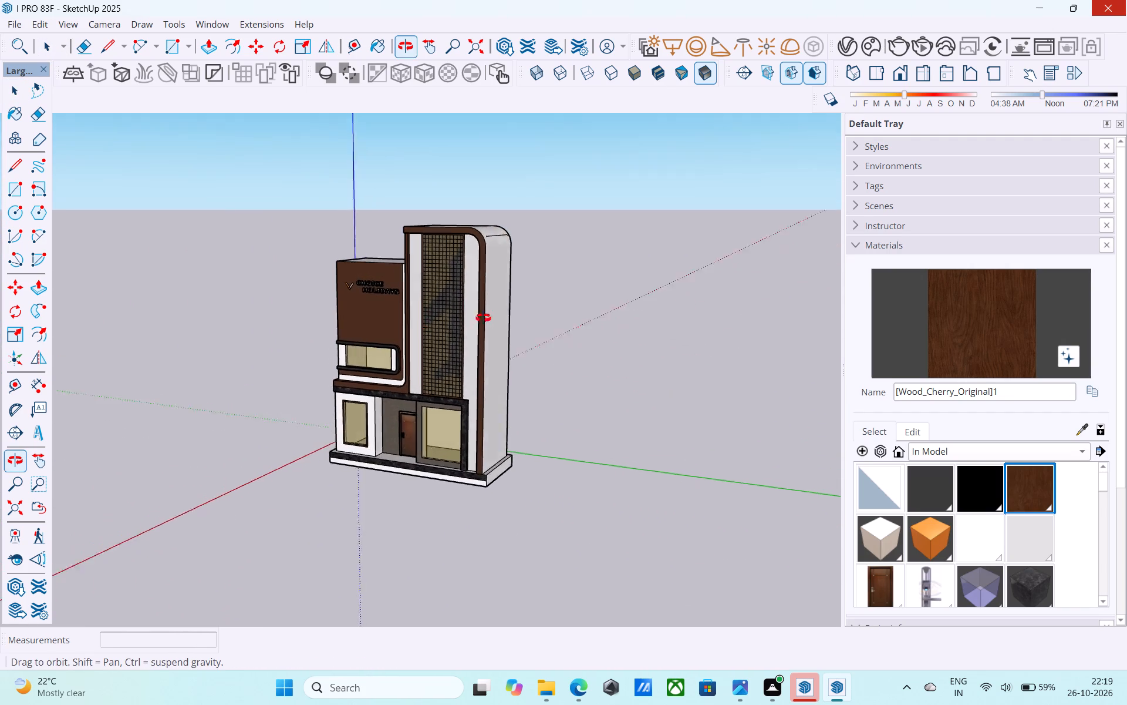
{"action": "middle_click_drag", "start_coordinate": [483, 318], "coordinate": [539, 309]}
{"action": "middle_click_drag", "start_coordinate": [496, 314], "coordinate": [532, 314]}
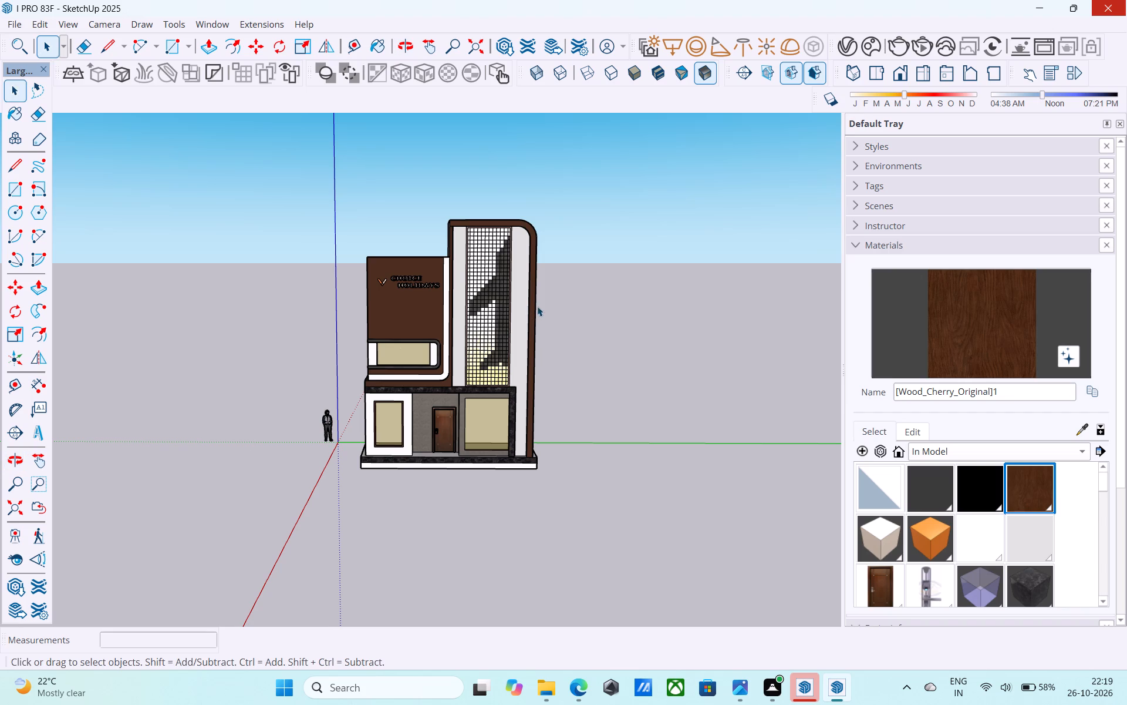
Examine the upper window frame, side wall and ground-floor door and windows up close.
{"action": "middle_click_drag", "start_coordinate": [534, 325], "coordinate": [558, 423]}
{"action": "middle_click_drag", "start_coordinate": [399, 424], "coordinate": [571, 372]}
{"action": "scroll", "coordinate": [437, 366], "scroll_direction": "up", "scroll_amount": 11}
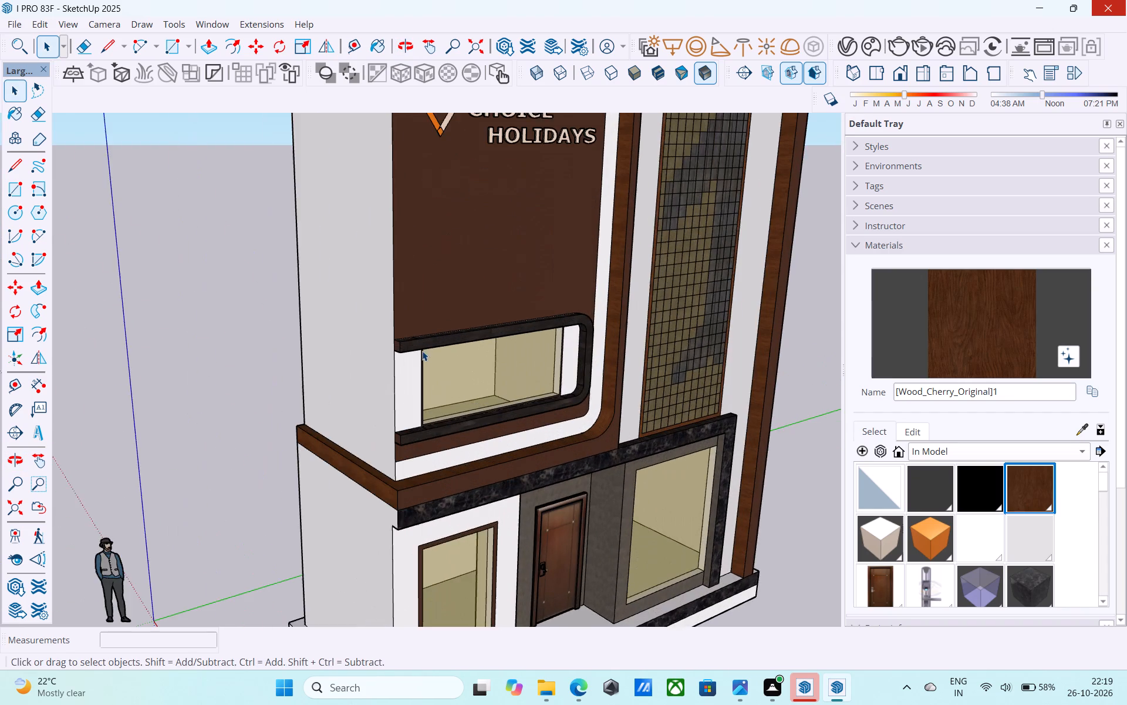
{"action": "scroll", "coordinate": [422, 351], "scroll_direction": "up", "scroll_amount": 1}
{"action": "middle_click_drag", "start_coordinate": [518, 357], "coordinate": [701, 158]}
{"action": "scroll", "coordinate": [521, 357], "scroll_direction": "up", "scroll_amount": 1}
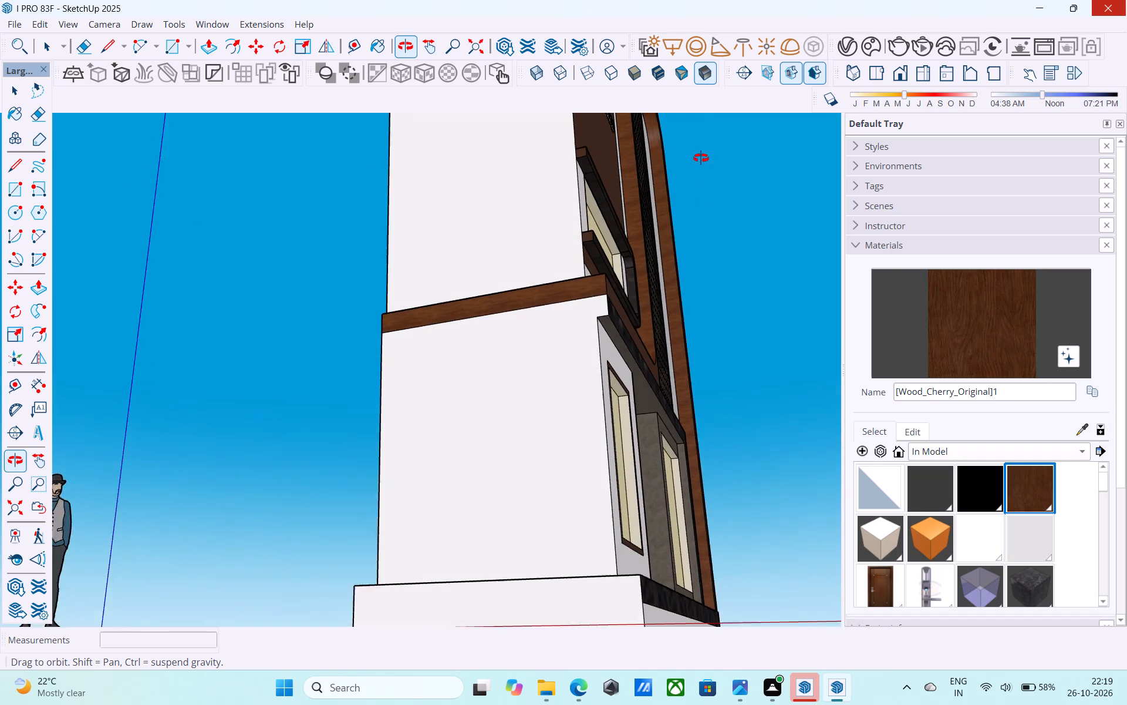
{"action": "middle_click_drag", "start_coordinate": [701, 158], "coordinate": [205, 257]}
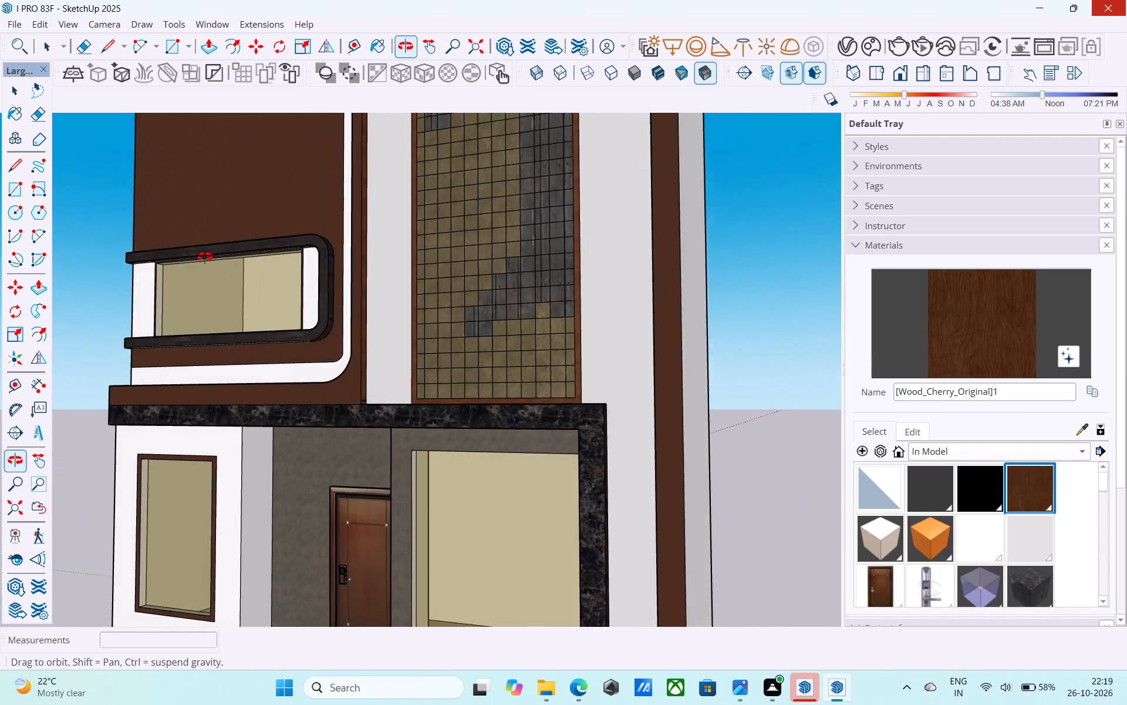
{"action": "middle_click_drag", "start_coordinate": [205, 257], "coordinate": [259, 295]}
{"action": "scroll", "coordinate": [259, 295], "scroll_direction": "down", "scroll_amount": 6}
{"action": "scroll", "coordinate": [578, 545], "scroll_direction": "up", "scroll_amount": 1}
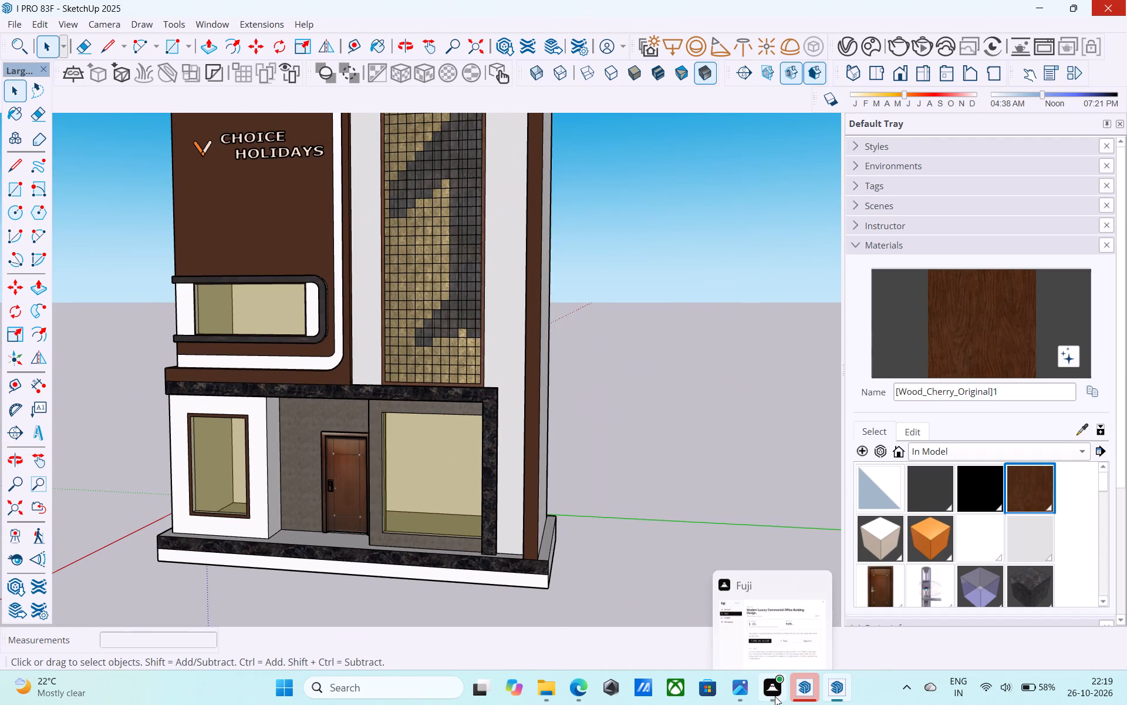
Examine the building from raised angles and all the way around.
{"action": "scroll", "coordinate": [509, 356], "scroll_direction": "down", "scroll_amount": 5}
{"action": "middle_click_drag", "start_coordinate": [508, 356], "coordinate": [502, 442]}
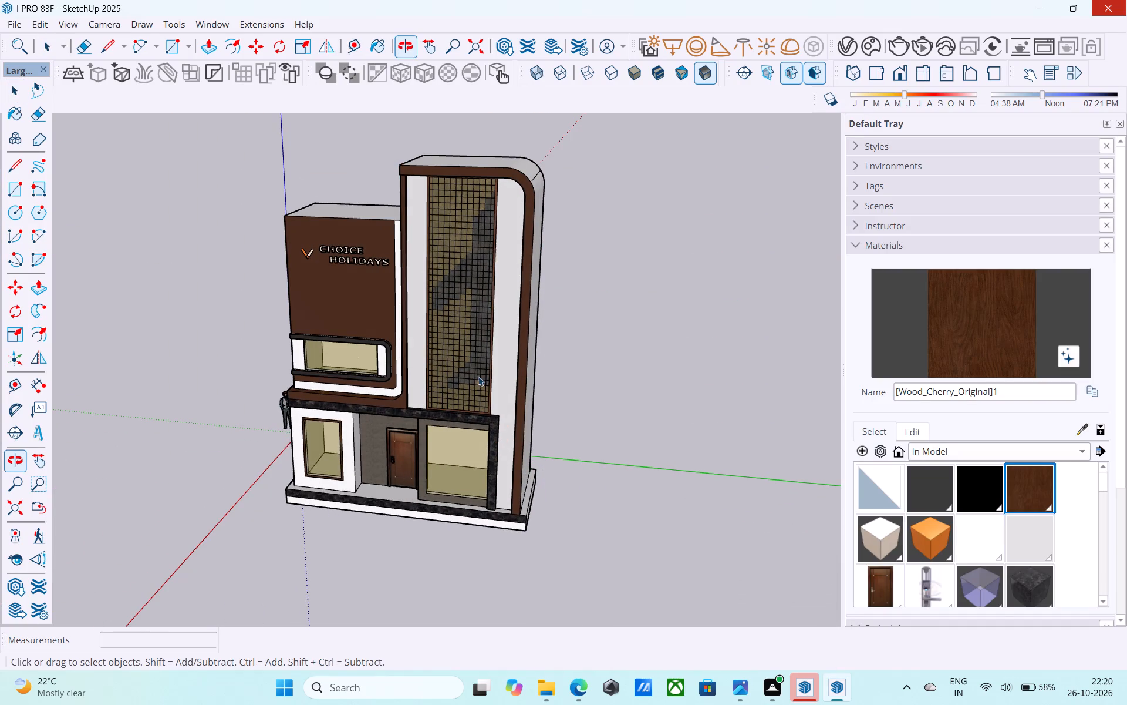
{"action": "middle_click_drag", "start_coordinate": [473, 334], "coordinate": [772, 359]}
{"action": "middle_click_drag", "start_coordinate": [723, 375], "coordinate": [653, 391]}
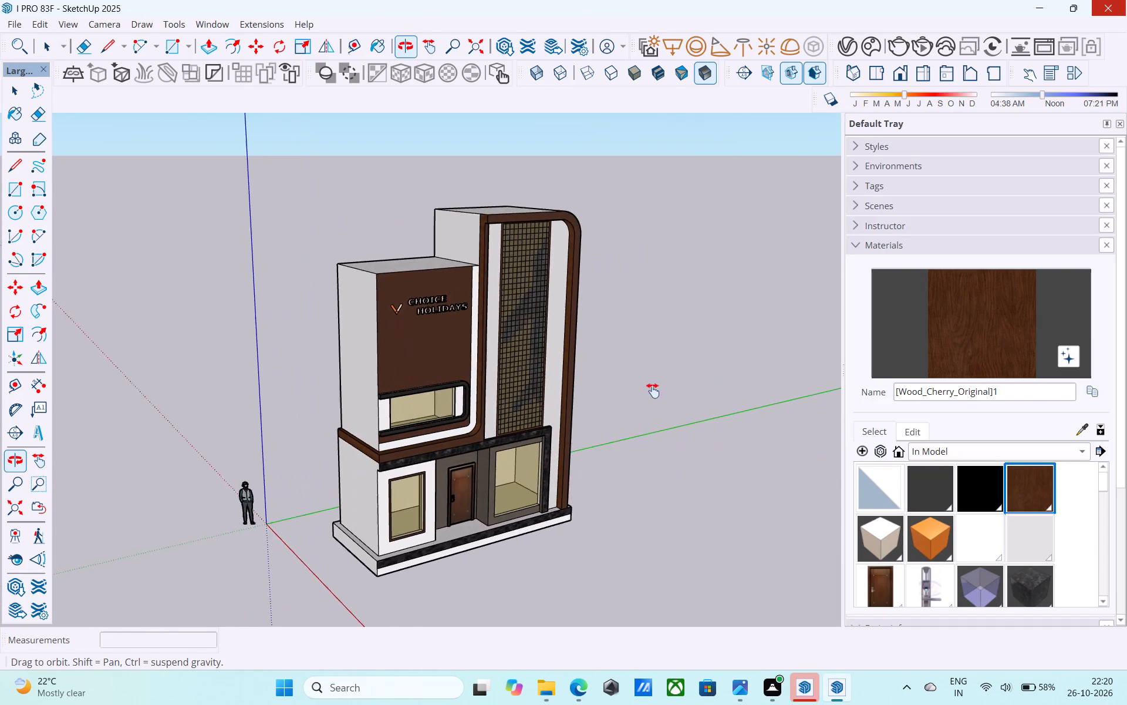
{"action": "middle_click_drag", "start_coordinate": [653, 391], "coordinate": [731, 382]}
{"action": "middle_click_drag", "start_coordinate": [522, 397], "coordinate": [873, 393]}
{"action": "middle_click_drag", "start_coordinate": [362, 405], "coordinate": [740, 397]}
{"action": "middle_click_drag", "start_coordinate": [228, 399], "coordinate": [804, 395]}
{"action": "middle_click_drag", "start_coordinate": [255, 410], "coordinate": [670, 398]}
{"action": "middle_click_drag", "start_coordinate": [428, 412], "coordinate": [795, 398]}
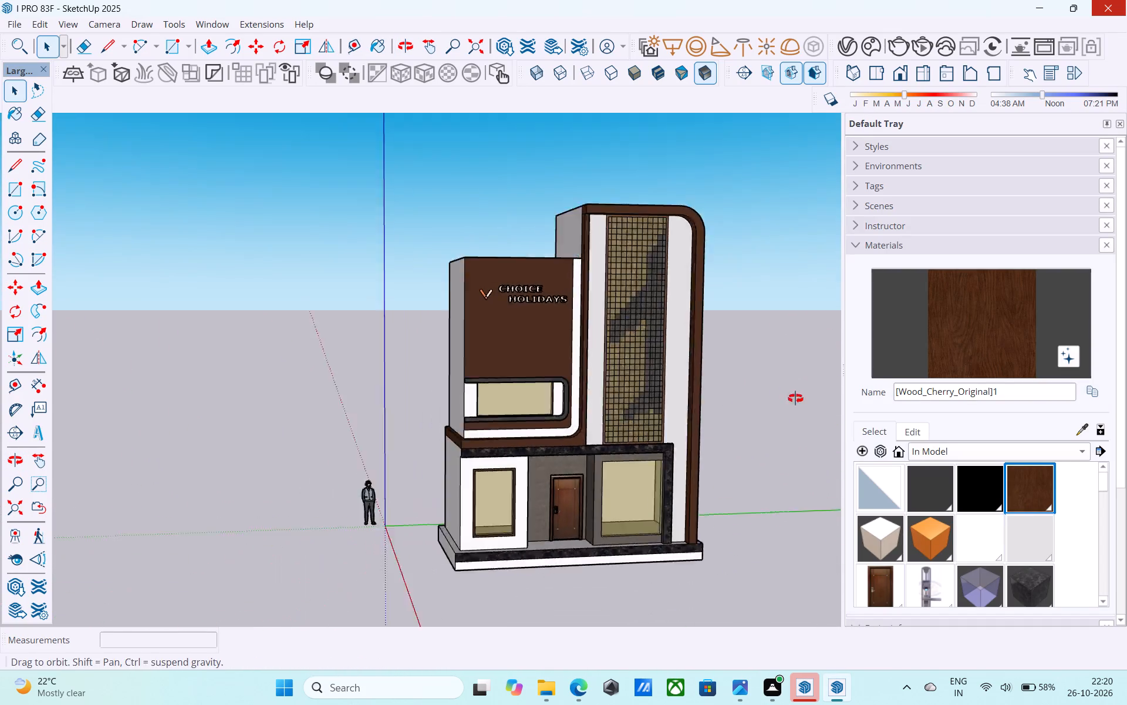
{"action": "middle_click_drag", "start_coordinate": [795, 398], "coordinate": [830, 398]}
Open the building group and erase the vertical seam and the horizontal dividing line on its rear wall.
{"action": "middle_click_drag", "start_coordinate": [319, 384], "coordinate": [679, 383]}
{"action": "scroll", "coordinate": [353, 382], "scroll_direction": "up", "scroll_amount": 5}
{"action": "scroll", "coordinate": [467, 374], "scroll_direction": "up", "scroll_amount": 4}
{"action": "key", "text": "e"}
{"action": "left_click_drag", "start_coordinate": [467, 374], "coordinate": [459, 370]}
{"action": "key", "text": "space"}
{"action": "double_click", "coordinate": [459, 370]}
{"action": "key", "text": "e"}
{"action": "left_click_drag", "start_coordinate": [425, 362], "coordinate": [403, 362]}
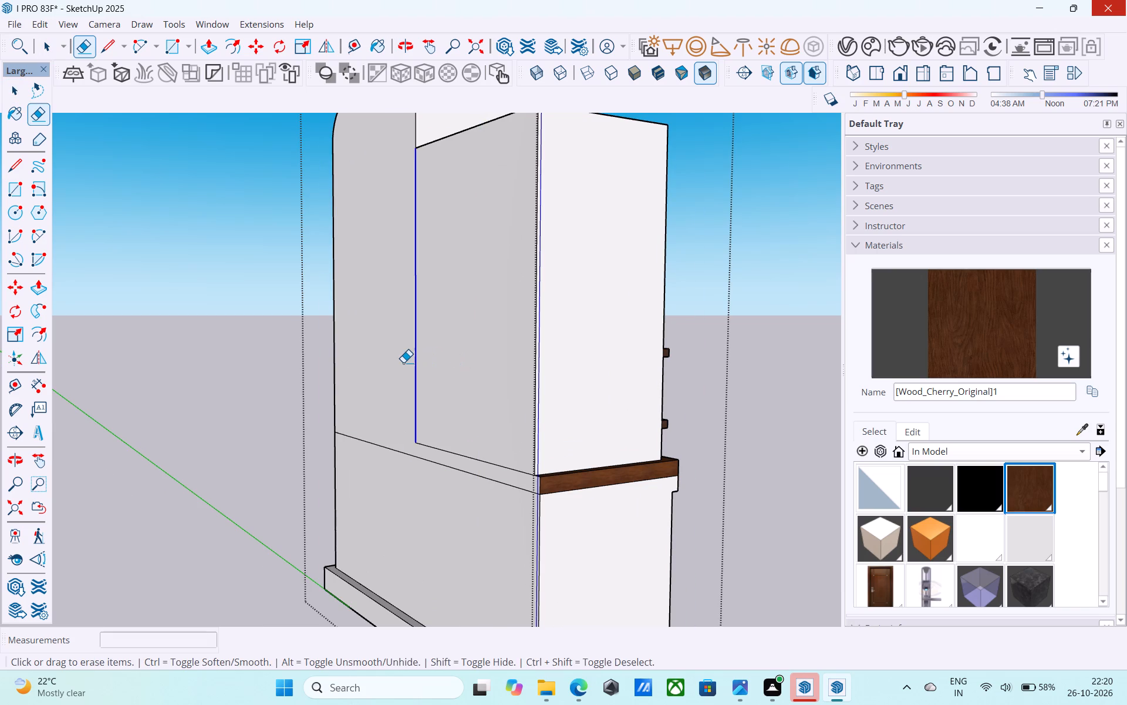
{"action": "left_click_drag", "start_coordinate": [403, 362], "coordinate": [402, 362]}
{"action": "left_click_drag", "start_coordinate": [389, 440], "coordinate": [392, 465]}
{"action": "left_click_drag", "start_coordinate": [419, 456], "coordinate": [450, 435]}
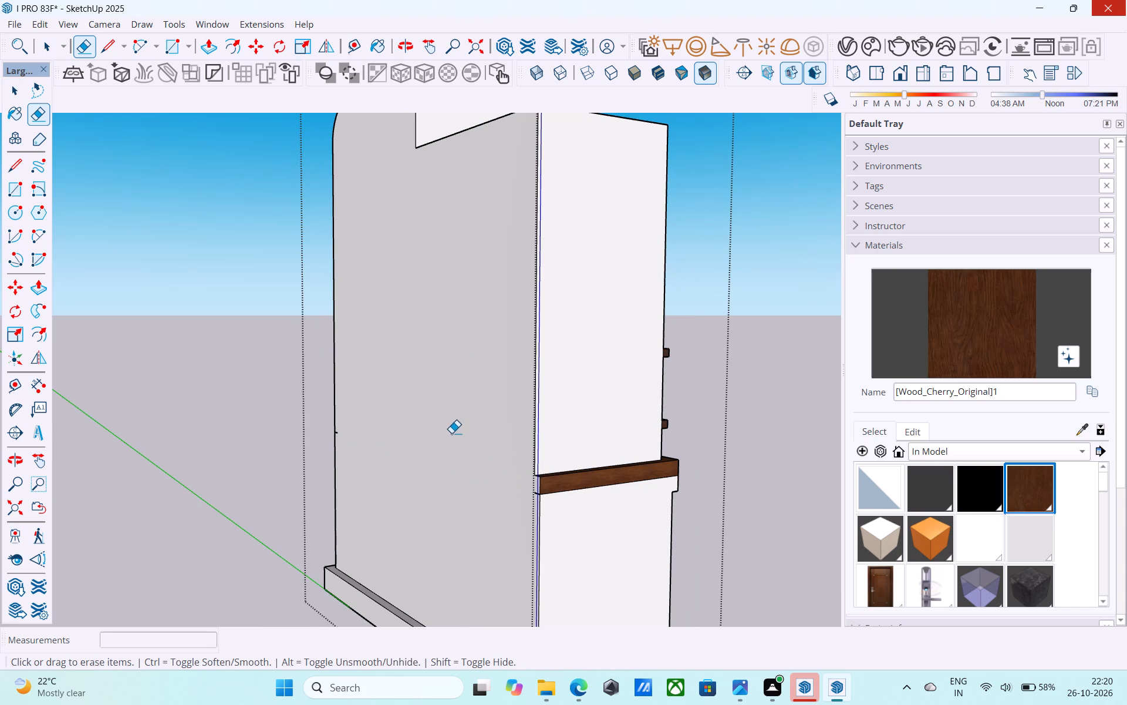
Erase the short leftover edge stub on the rear wall at its corner with the tower's side wall.
{"action": "scroll", "coordinate": [458, 425], "scroll_direction": "up", "scroll_amount": 1}
{"action": "middle_click_drag", "start_coordinate": [467, 422], "coordinate": [905, 376]}
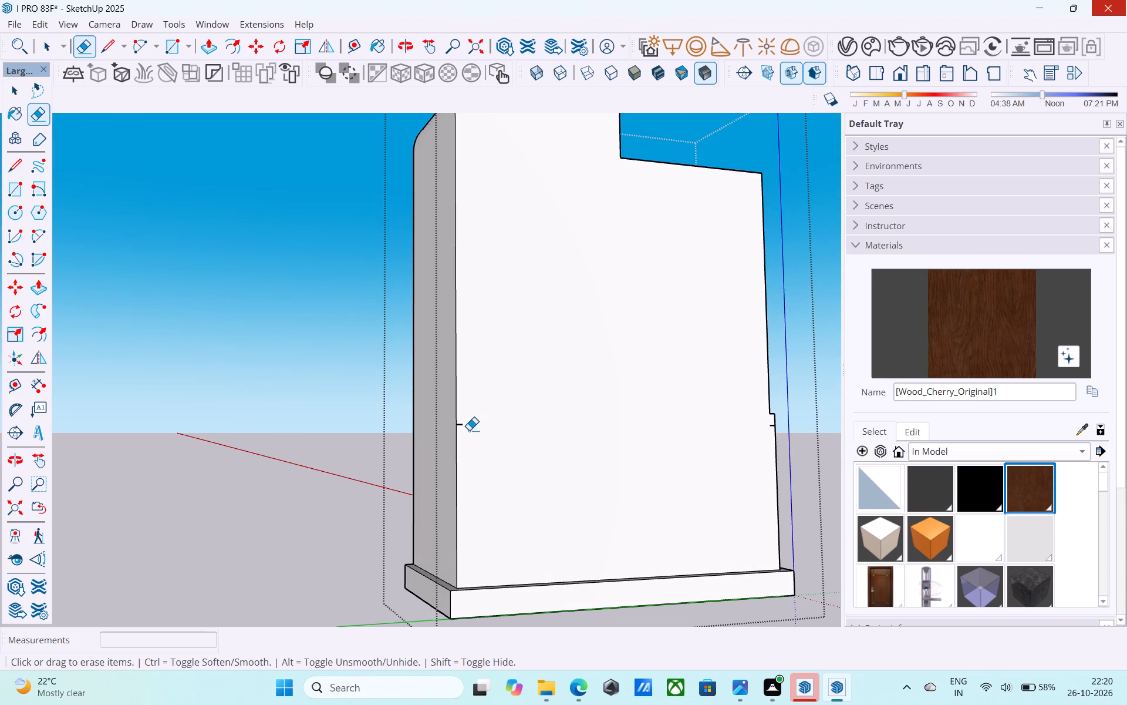
{"action": "scroll", "coordinate": [469, 430], "scroll_direction": "up", "scroll_amount": 3}
{"action": "left_click_drag", "start_coordinate": [465, 427], "coordinate": [459, 424]}
{"action": "scroll", "coordinate": [459, 422], "scroll_direction": "down", "scroll_amount": 6}
{"action": "middle_click", "coordinate": [459, 422]}
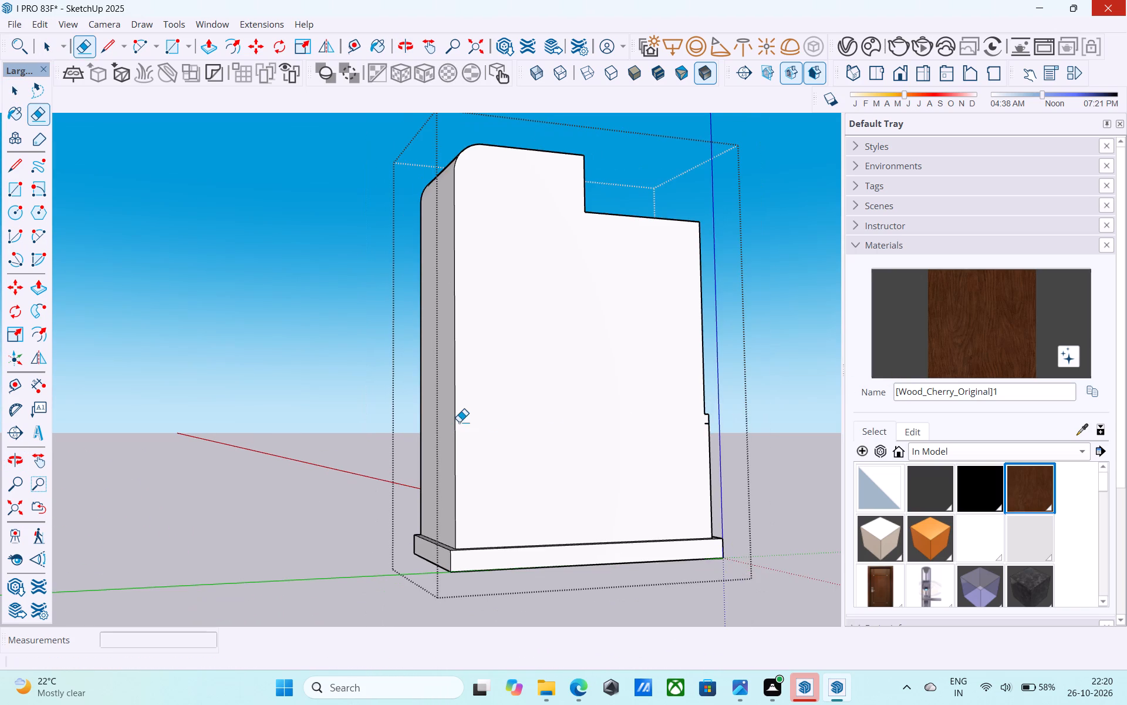
Save the model.
{"action": "middle_click_drag", "start_coordinate": [459, 422], "coordinate": [988, 384]}
{"action": "middle_click_drag", "start_coordinate": [130, 390], "coordinate": [413, 397]}
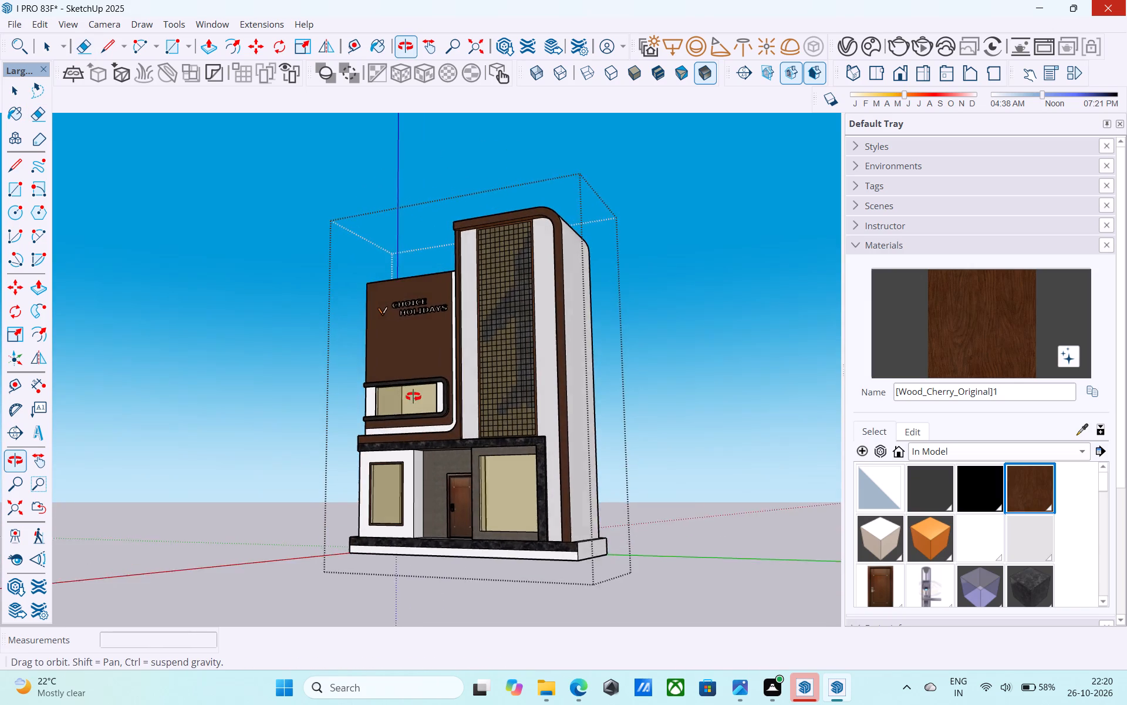
{"action": "middle_click_drag", "start_coordinate": [413, 397], "coordinate": [425, 397]}
{"action": "key", "text": "ctrl+s"}
{"action": "key", "text": "space"}
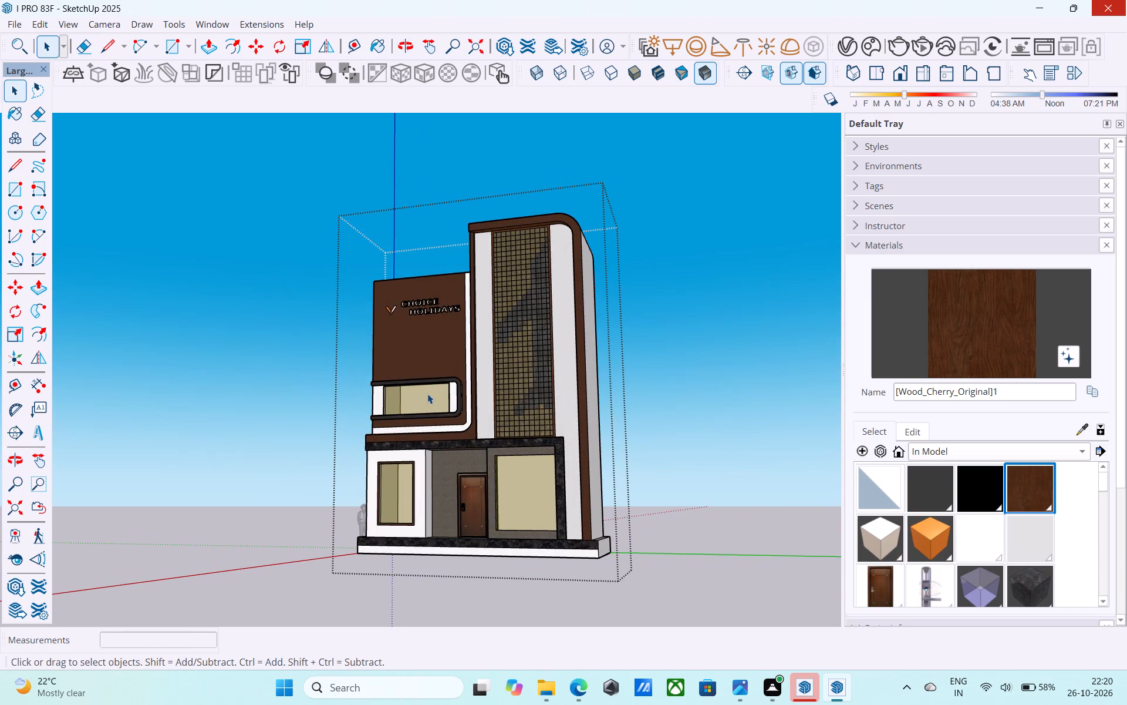
Paint the plinth's ledge and vertical face on the tower side of the building with Marble_07_1K.
{"action": "middle_click_drag", "start_coordinate": [404, 375], "coordinate": [468, 348]}
{"action": "middle_click_drag", "start_coordinate": [641, 345], "coordinate": [551, 345]}
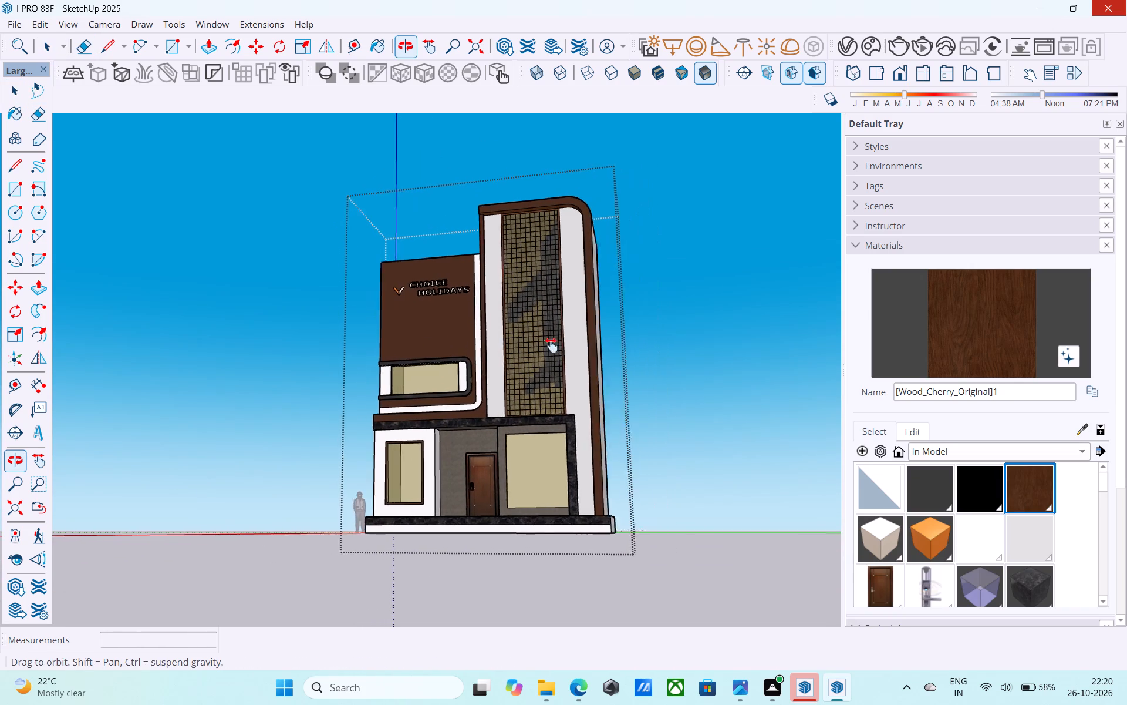
{"action": "middle_click_drag", "start_coordinate": [551, 345], "coordinate": [613, 347]}
{"action": "scroll", "coordinate": [485, 348], "scroll_direction": "up", "scroll_amount": 1}
{"action": "middle_click_drag", "start_coordinate": [519, 450], "coordinate": [509, 343]}
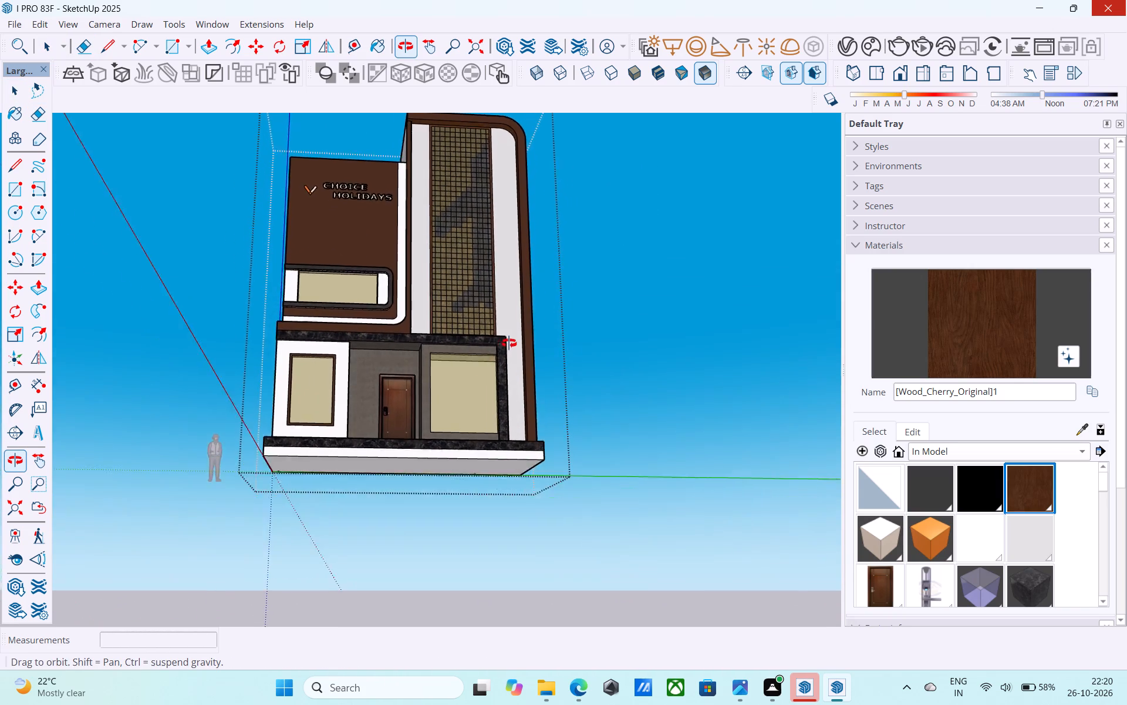
{"action": "middle_click_drag", "start_coordinate": [509, 343], "coordinate": [450, 275]}
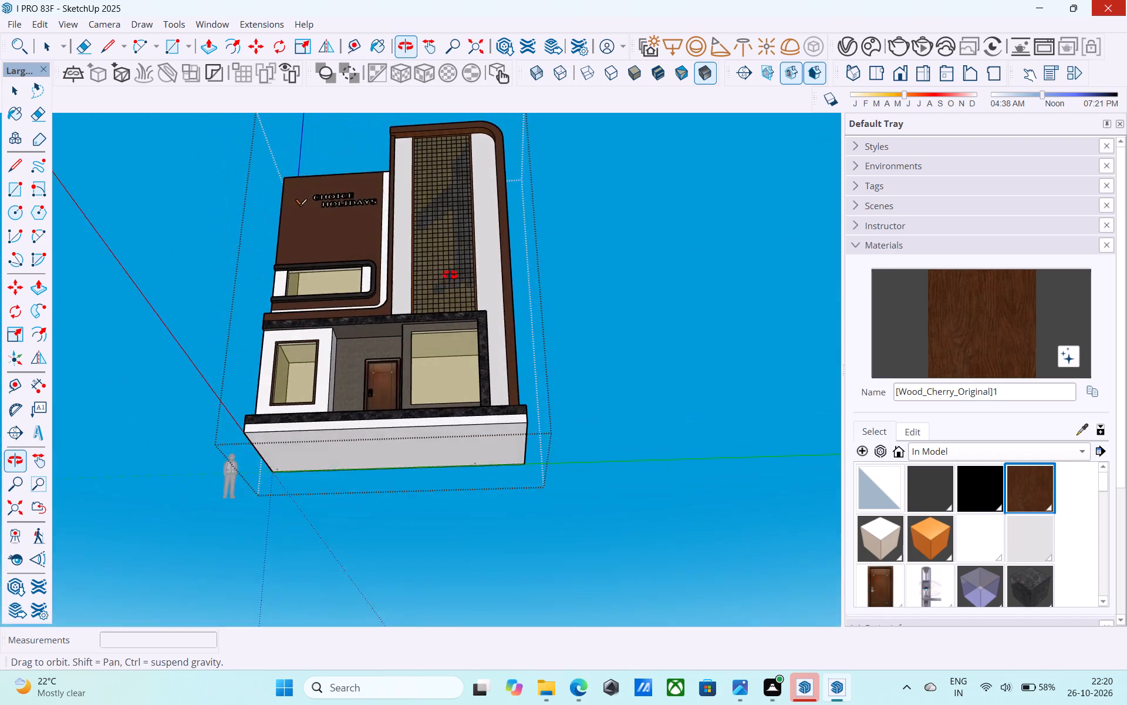
{"action": "middle_click_drag", "start_coordinate": [450, 275], "coordinate": [200, 522]}
{"action": "scroll", "coordinate": [403, 578], "scroll_direction": "up", "scroll_amount": 1}
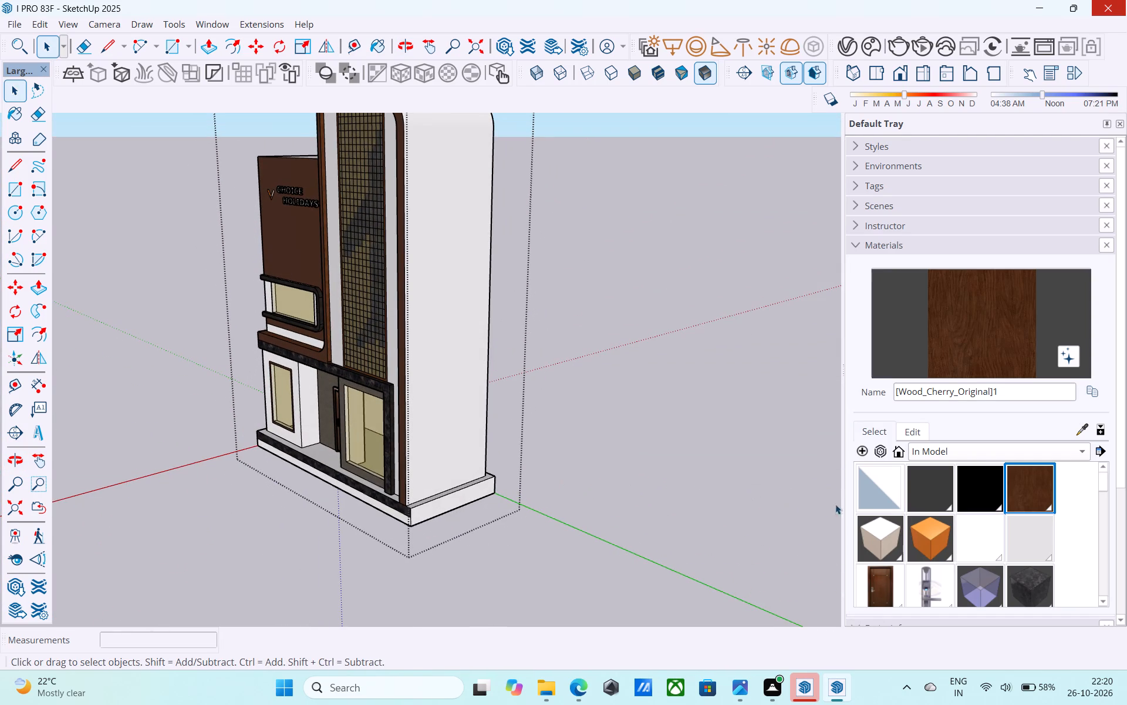
{"action": "left_click", "coordinate": [1042, 589]}
{"action": "scroll", "coordinate": [415, 505], "scroll_direction": "up", "scroll_amount": 7}
{"action": "left_click", "coordinate": [418, 503]}
{"action": "left_click", "coordinate": [426, 513]}
Paint the plinth's vertical faces along the lower block's side wall and the rear wall with Marble_07_1K.
{"action": "middle_click_drag", "start_coordinate": [149, 424], "coordinate": [603, 470]}
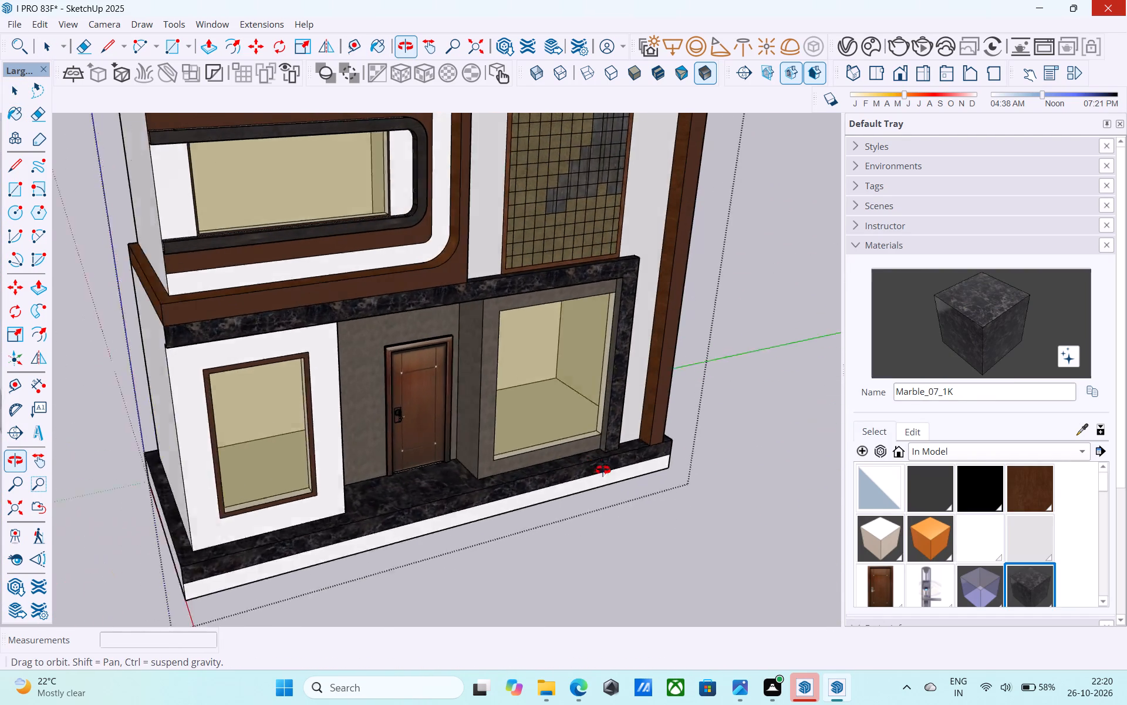
{"action": "middle_click_drag", "start_coordinate": [603, 470], "coordinate": [729, 445]}
{"action": "scroll", "coordinate": [386, 485], "scroll_direction": "up", "scroll_amount": 1}
{"action": "middle_click_drag", "start_coordinate": [341, 469], "coordinate": [712, 412], "text": "shift"}
{"action": "scroll", "coordinate": [712, 412], "scroll_direction": "up", "scroll_amount": 1}
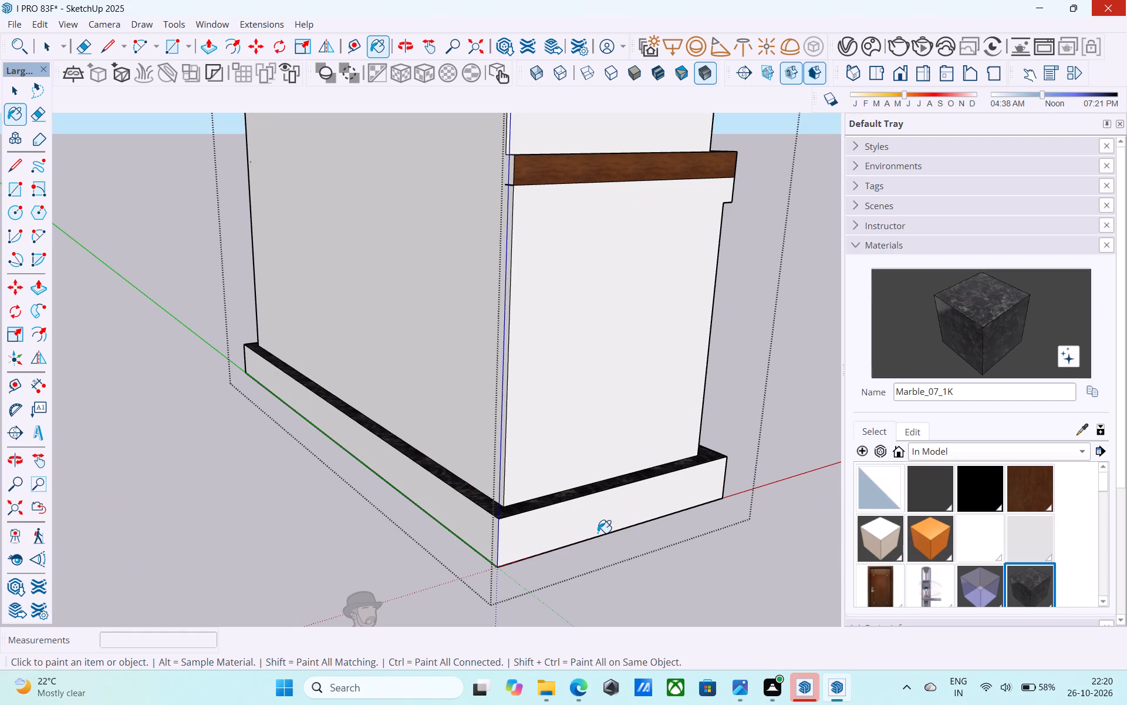
{"action": "left_click", "coordinate": [597, 532]}
{"action": "left_click", "coordinate": [433, 532]}
{"action": "left_click", "coordinate": [455, 522]}
Examine the ground-floor windows, entrance and marble plinth up close, around to the tower's side.
{"action": "middle_click_drag", "start_coordinate": [729, 453], "coordinate": [102, 446]}
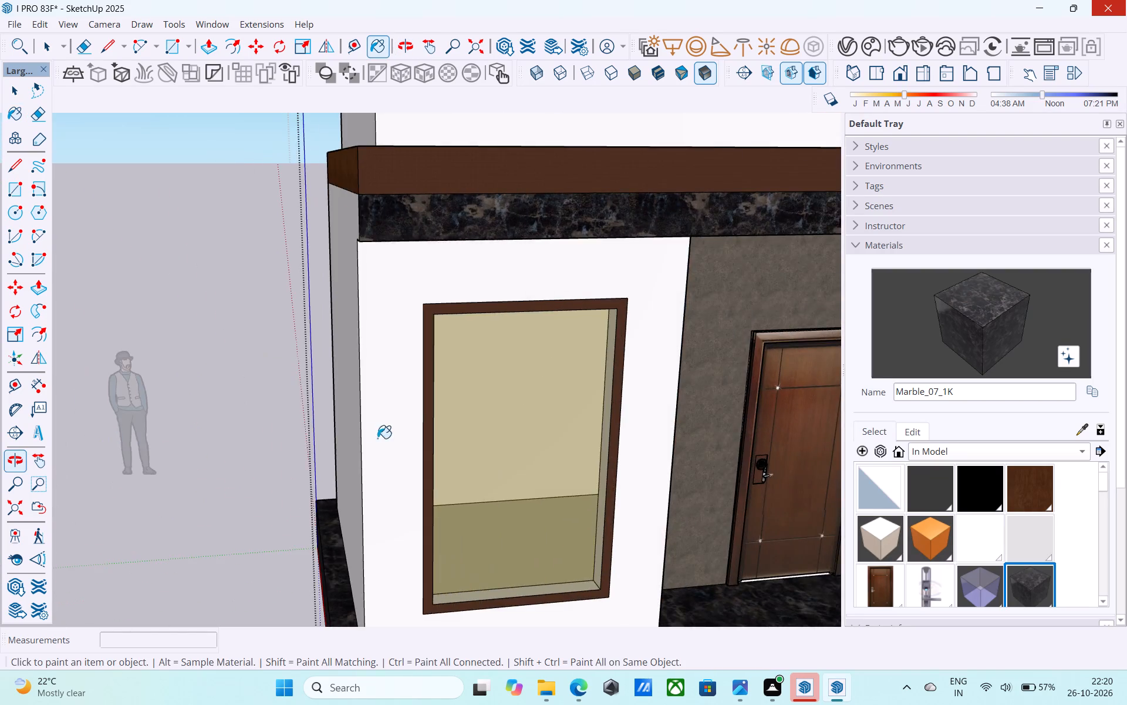
{"action": "scroll", "coordinate": [377, 438], "scroll_direction": "down", "scroll_amount": 13}
{"action": "middle_click_drag", "start_coordinate": [471, 419], "coordinate": [297, 405]}
{"action": "scroll", "coordinate": [299, 397], "scroll_direction": "up", "scroll_amount": 11}
{"action": "middle_click_drag", "start_coordinate": [363, 368], "coordinate": [183, 351]}
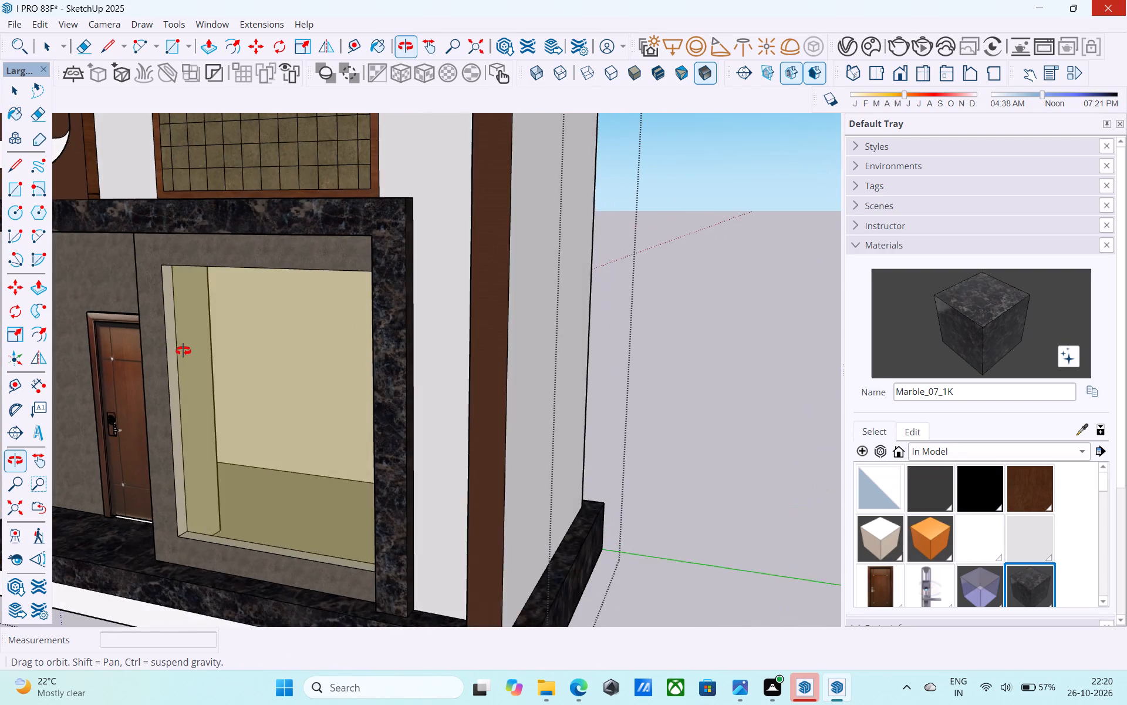
{"action": "middle_click_drag", "start_coordinate": [183, 351], "coordinate": [283, 349]}
{"action": "scroll", "coordinate": [284, 349], "scroll_direction": "down", "scroll_amount": 14}
{"action": "middle_click_drag", "start_coordinate": [284, 349], "coordinate": [385, 349]}
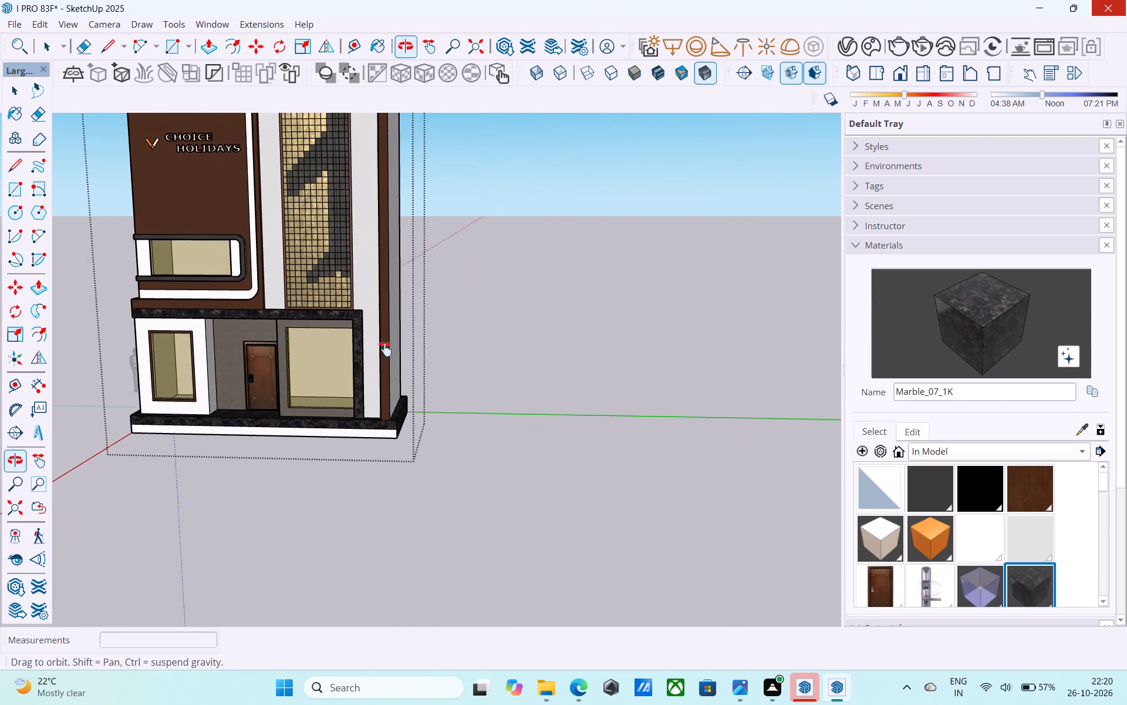
{"action": "middle_click_drag", "start_coordinate": [385, 349], "coordinate": [400, 349]}
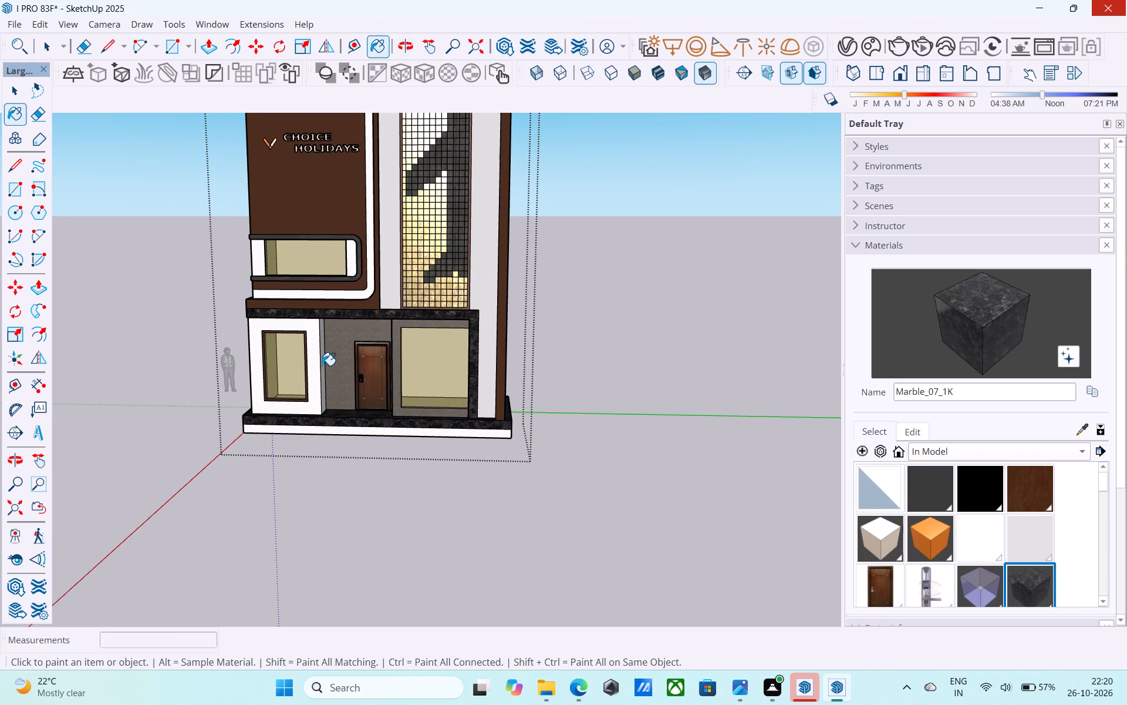
Examine the front of the facade up close and from farther back.
{"action": "scroll", "coordinate": [322, 365], "scroll_direction": "up", "scroll_amount": 3}
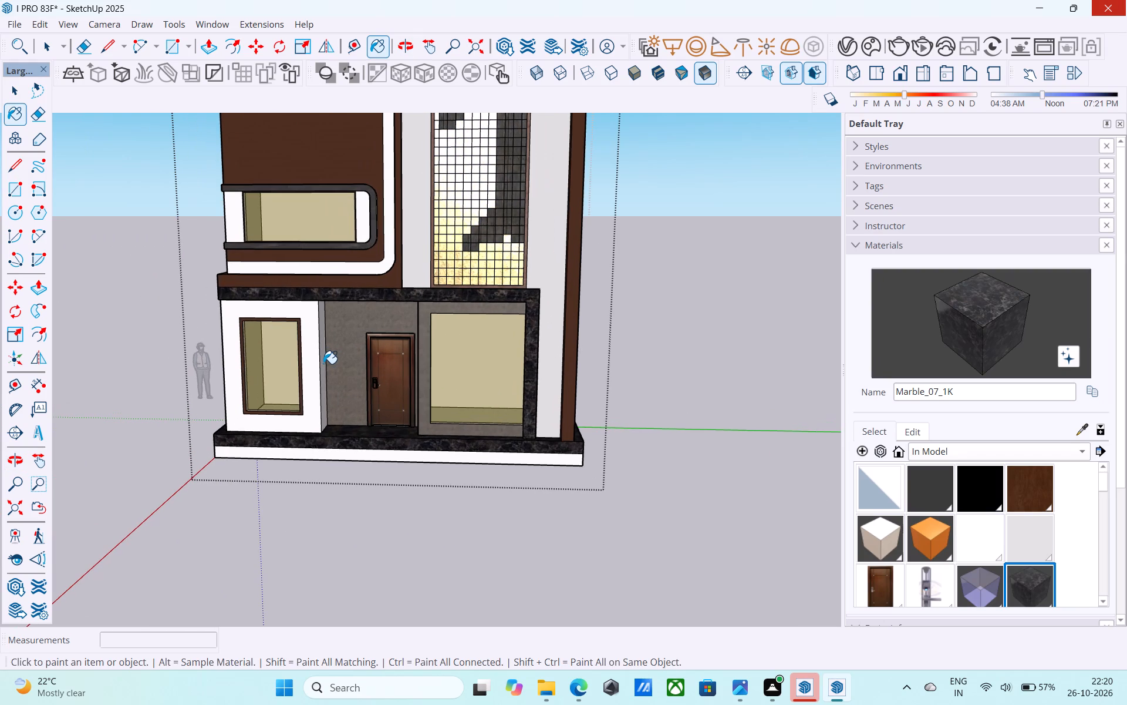
{"action": "scroll", "coordinate": [346, 324], "scroll_direction": "up", "scroll_amount": 1}
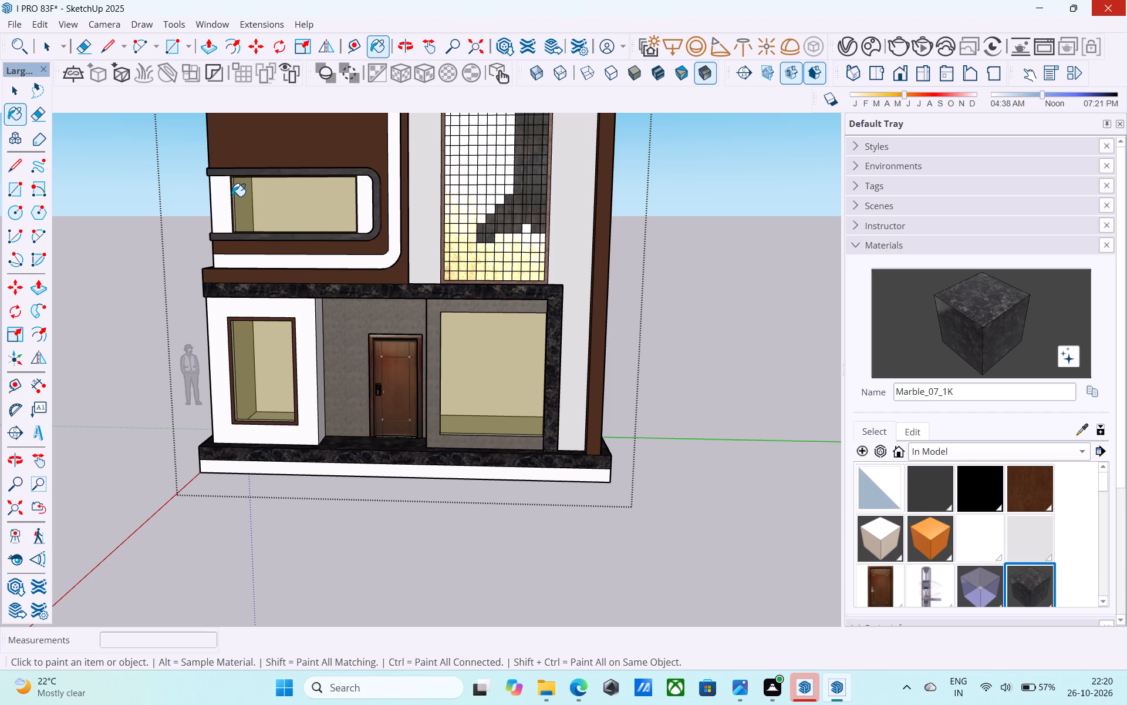
{"action": "scroll", "coordinate": [266, 287], "scroll_direction": "down", "scroll_amount": 6}
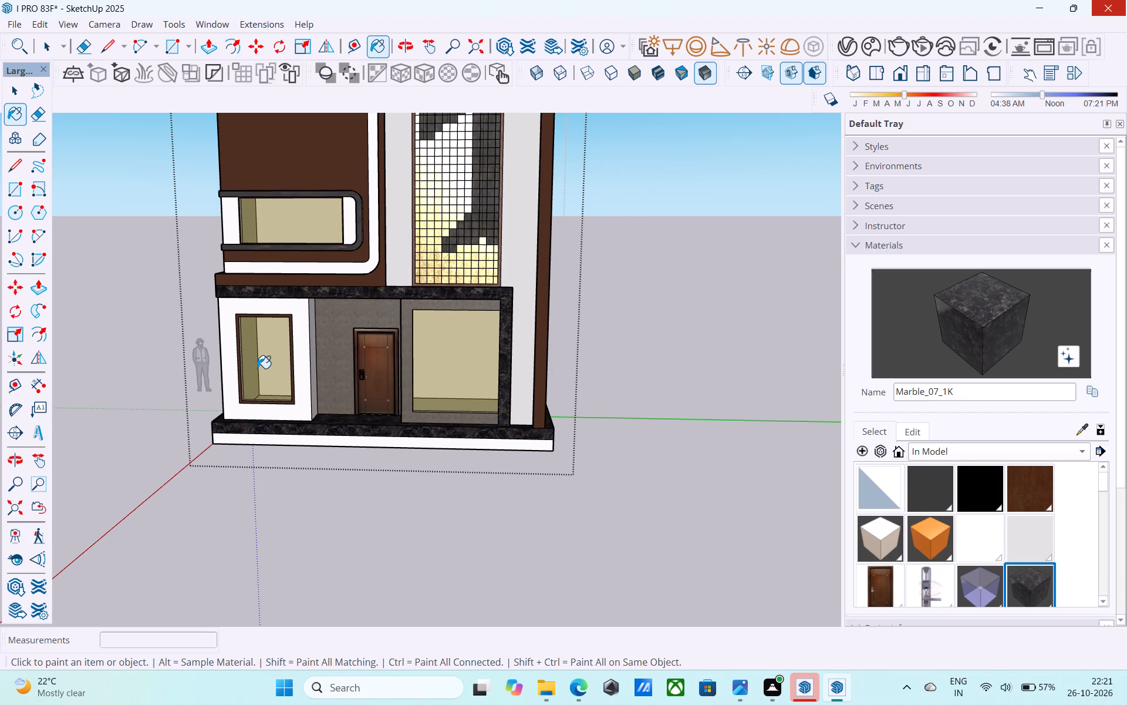
{"action": "middle_click_drag", "start_coordinate": [246, 367], "coordinate": [274, 375]}
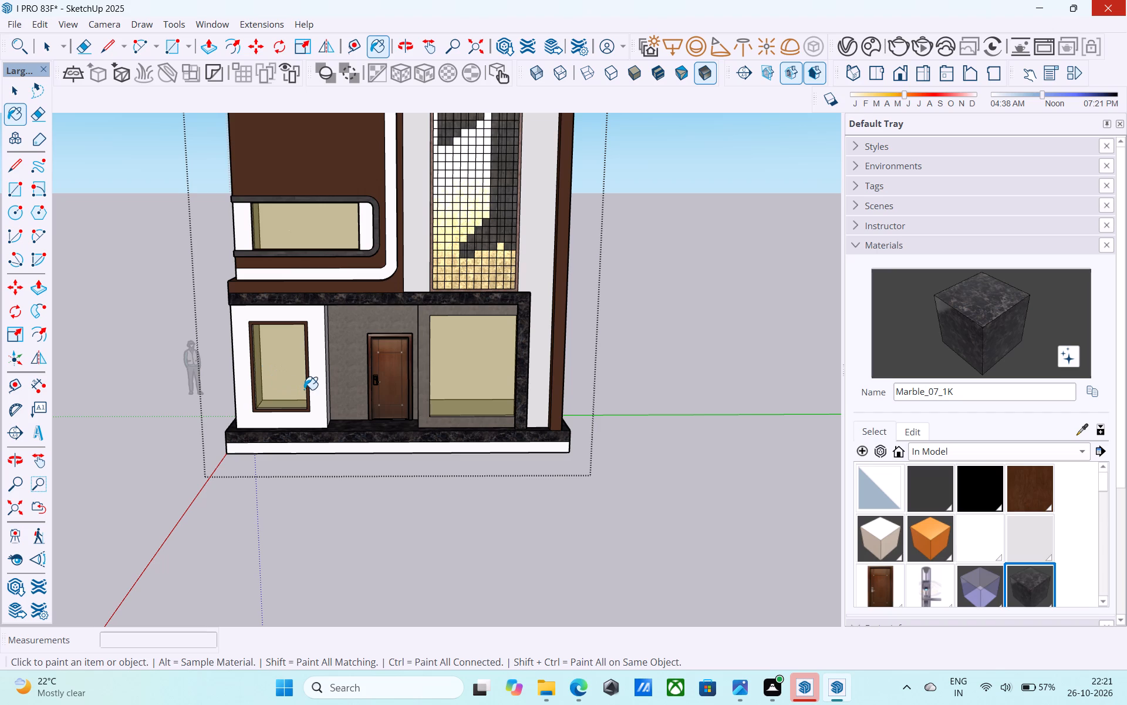
{"action": "middle_click_drag", "start_coordinate": [306, 378], "coordinate": [306, 370]}
{"action": "scroll", "coordinate": [302, 358], "scroll_direction": "down", "scroll_amount": 4}
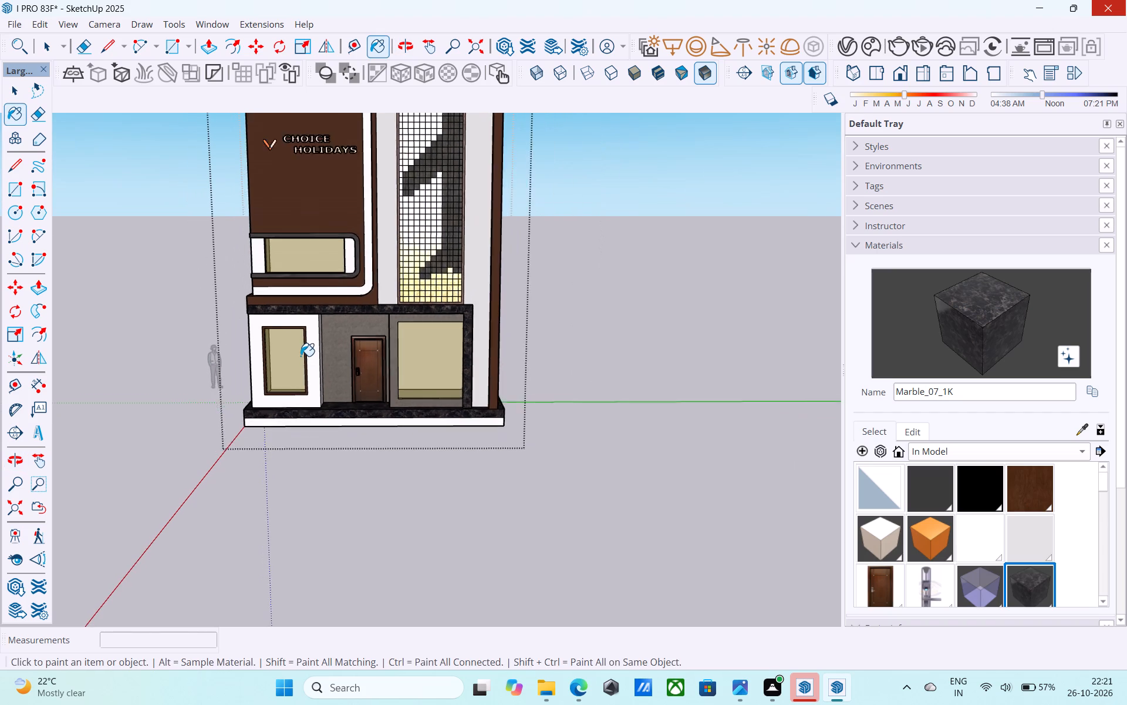
{"action": "scroll", "coordinate": [301, 356], "scroll_direction": "down", "scroll_amount": 1}
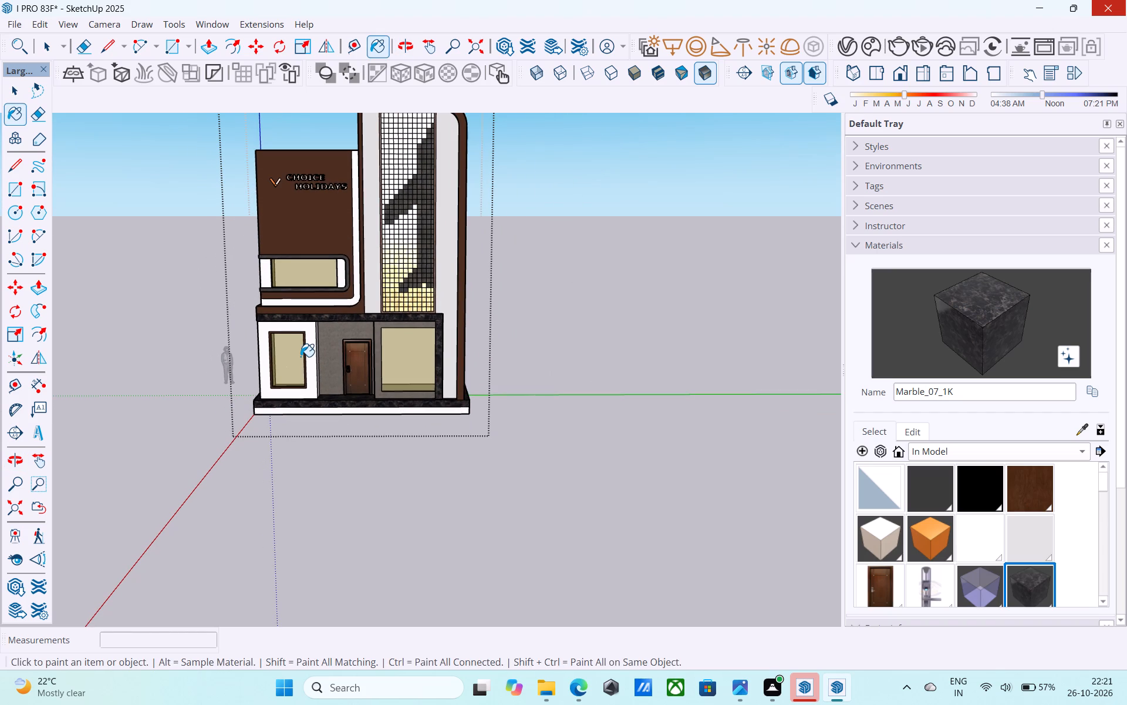
{"action": "scroll", "coordinate": [301, 357], "scroll_direction": "down", "scroll_amount": 3}
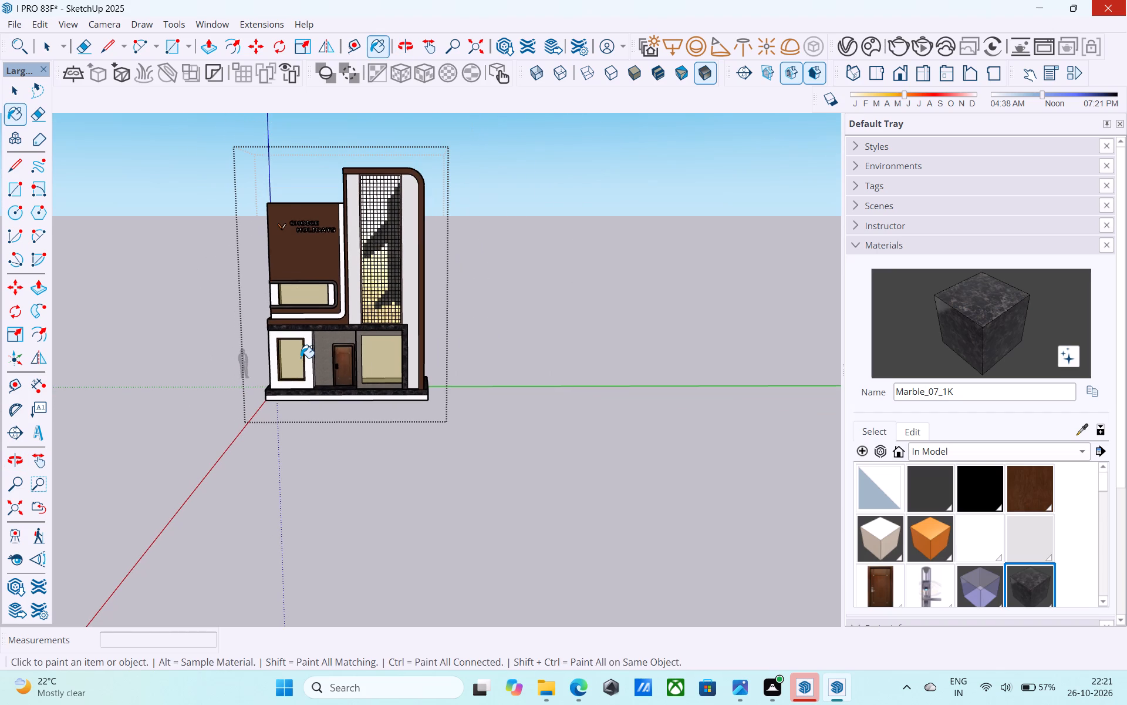
Examine the signage, tower and marble base from raised angles on both sides of the building.
{"action": "middle_click_drag", "start_coordinate": [311, 326], "coordinate": [326, 284]}
{"action": "scroll", "coordinate": [312, 294], "scroll_direction": "up", "scroll_amount": 5}
{"action": "middle_click_drag", "start_coordinate": [318, 289], "coordinate": [560, 307]}
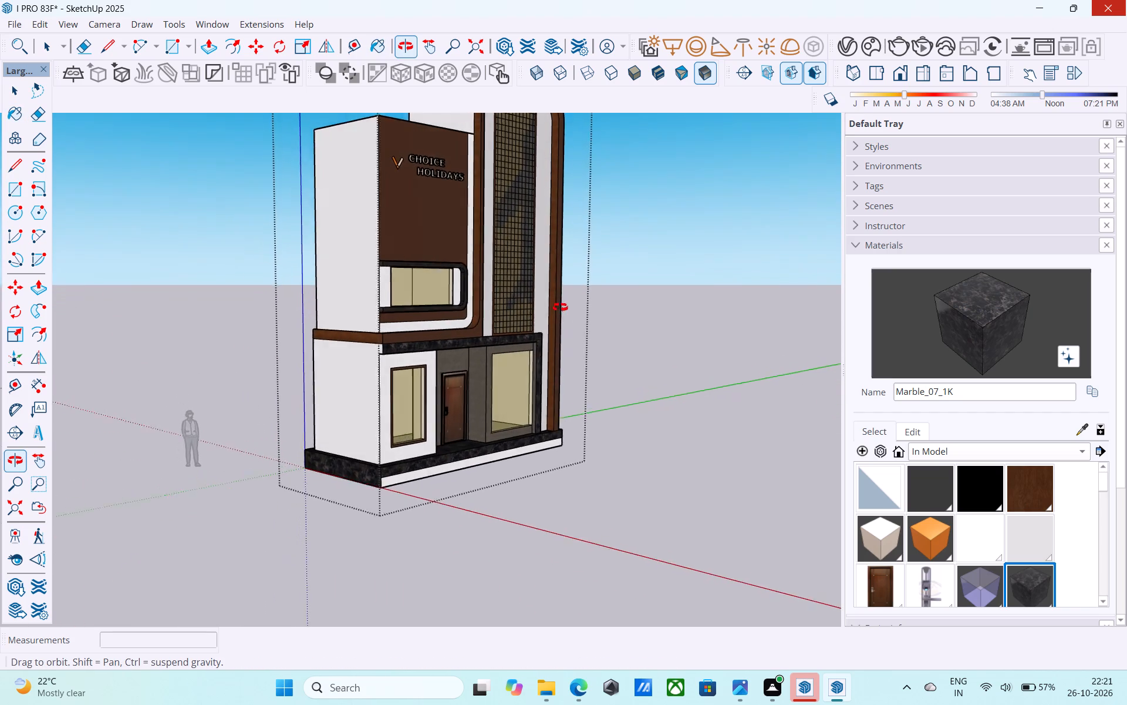
{"action": "middle_click_drag", "start_coordinate": [560, 307], "coordinate": [570, 315]}
{"action": "scroll", "coordinate": [570, 315], "scroll_direction": "up", "scroll_amount": 1}
{"action": "scroll", "coordinate": [567, 302], "scroll_direction": "down", "scroll_amount": 5}
{"action": "middle_click_drag", "start_coordinate": [558, 304], "coordinate": [399, 362]}
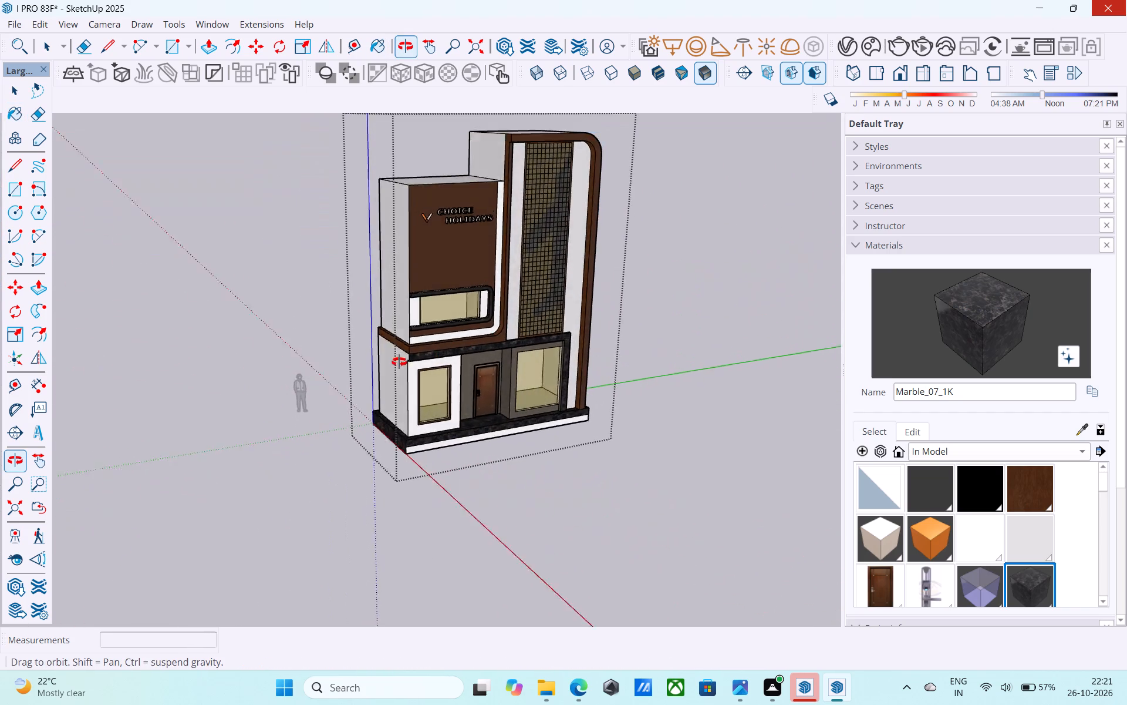
{"action": "middle_click_drag", "start_coordinate": [399, 362], "coordinate": [297, 345]}
{"action": "middle_click_drag", "start_coordinate": [588, 265], "coordinate": [333, 303]}
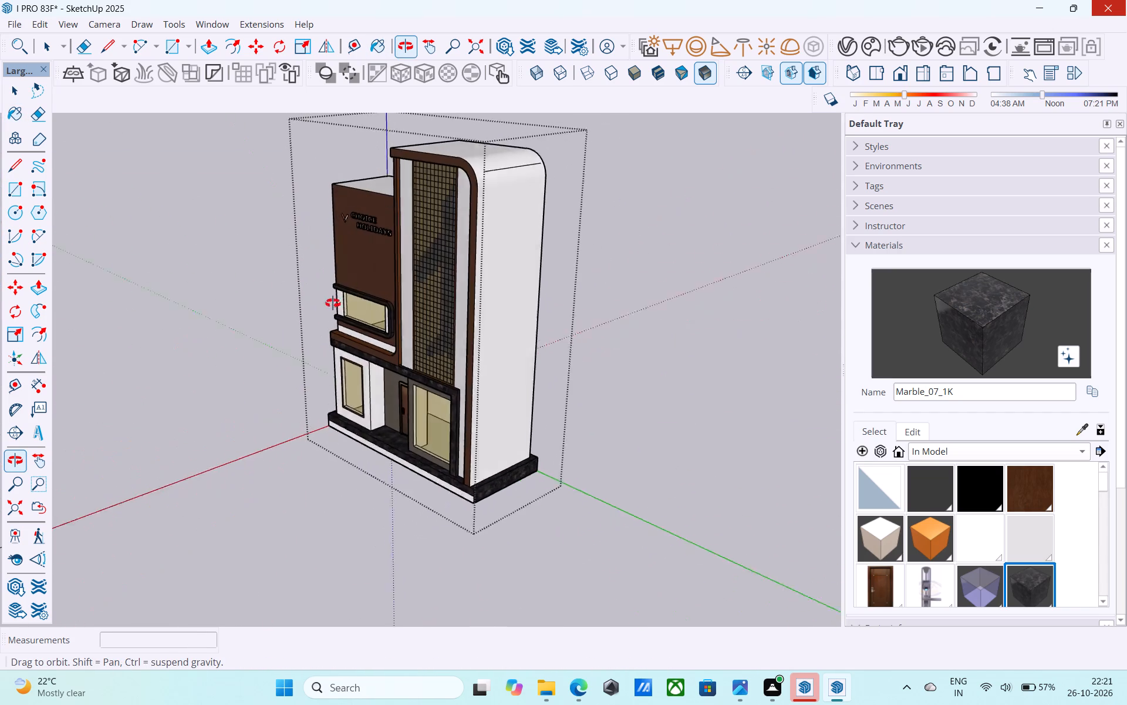
{"action": "middle_click_drag", "start_coordinate": [333, 303], "coordinate": [370, 298]}
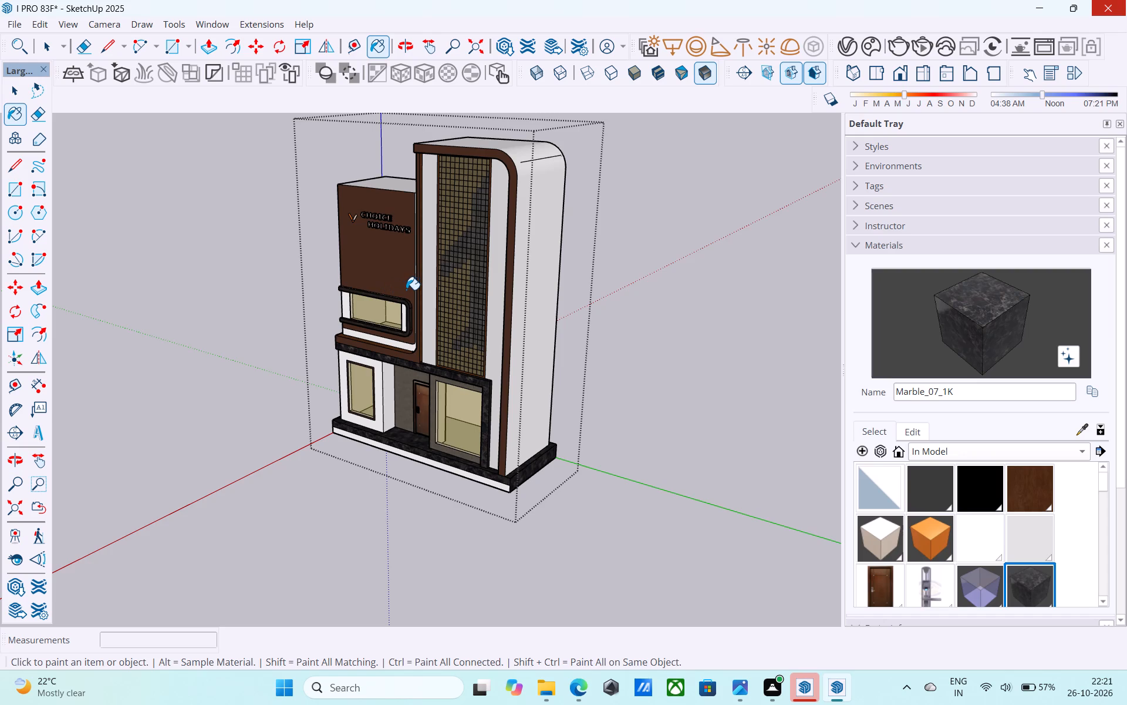
{"action": "middle_click_drag", "start_coordinate": [401, 287], "coordinate": [400, 254]}
{"action": "scroll", "coordinate": [396, 268], "scroll_direction": "up", "scroll_amount": 5}
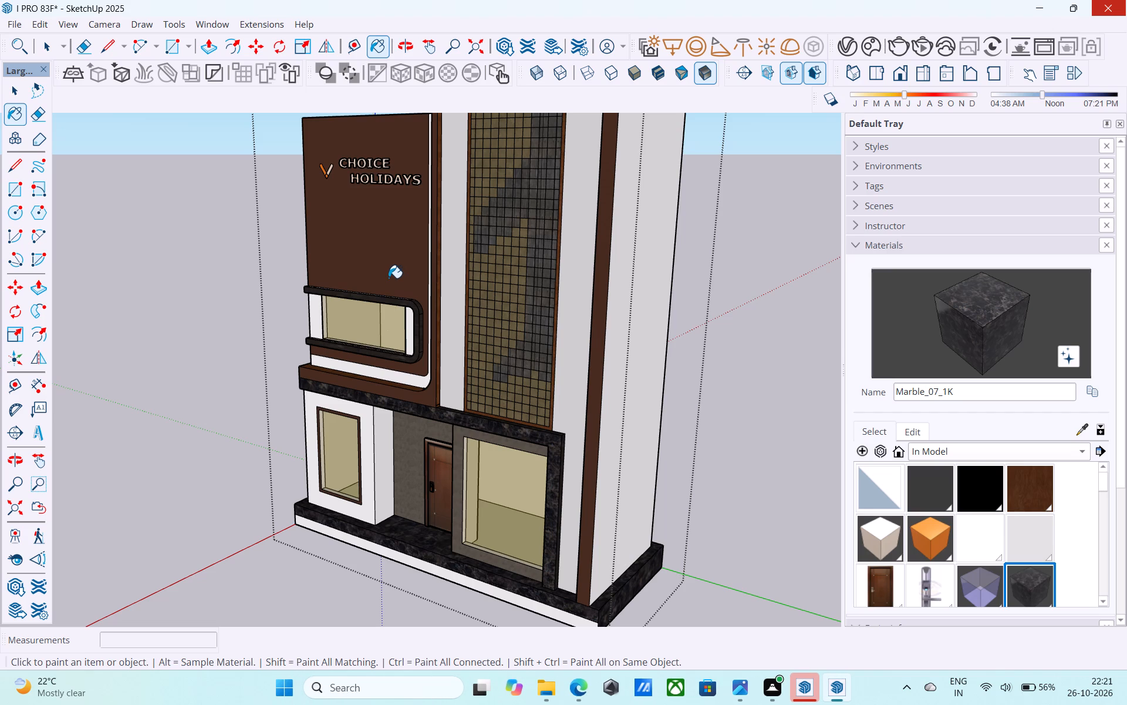
{"action": "scroll", "coordinate": [389, 278], "scroll_direction": "down", "scroll_amount": 6}
{"action": "middle_click_drag", "start_coordinate": [416, 318], "coordinate": [468, 387]}
{"action": "scroll", "coordinate": [417, 331], "scroll_direction": "down", "scroll_amount": 3}
{"action": "middle_click_drag", "start_coordinate": [414, 328], "coordinate": [466, 315]}
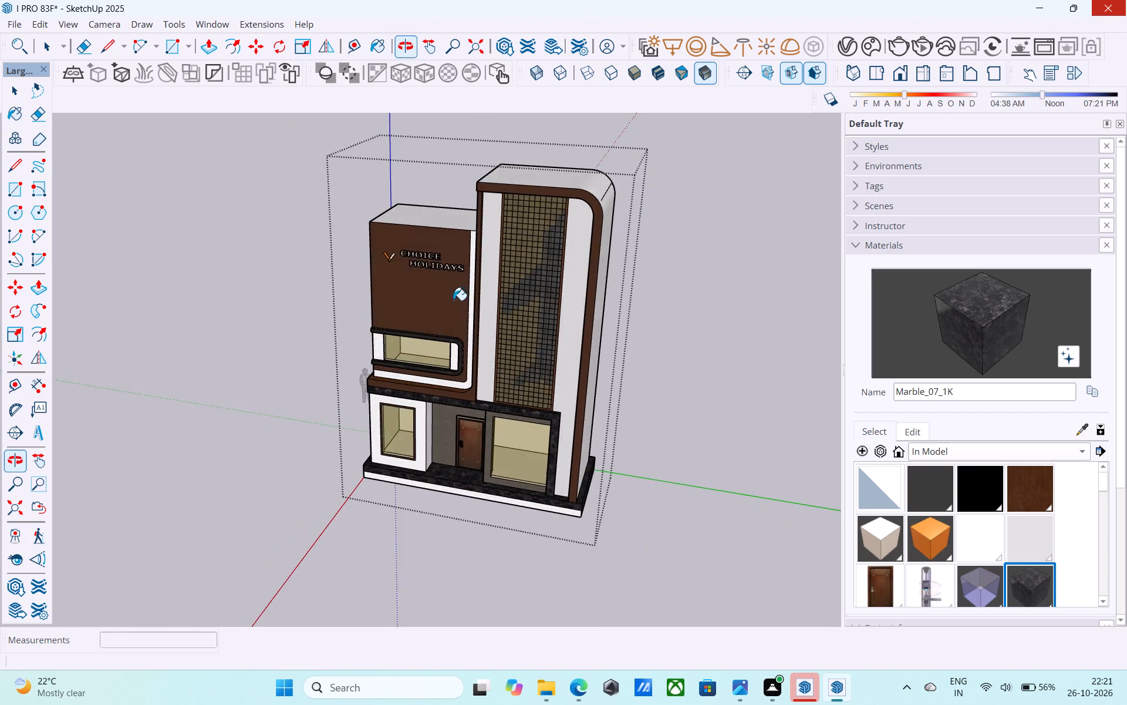
{"action": "scroll", "coordinate": [411, 294], "scroll_direction": "down", "scroll_amount": 5}
{"action": "middle_click_drag", "start_coordinate": [419, 333], "coordinate": [460, 327]}
{"action": "scroll", "coordinate": [464, 347], "scroll_direction": "up", "scroll_amount": 6}
Close the building group and return to the whole model.
{"action": "key", "text": "space"}
{"action": "left_click", "coordinate": [659, 311]}
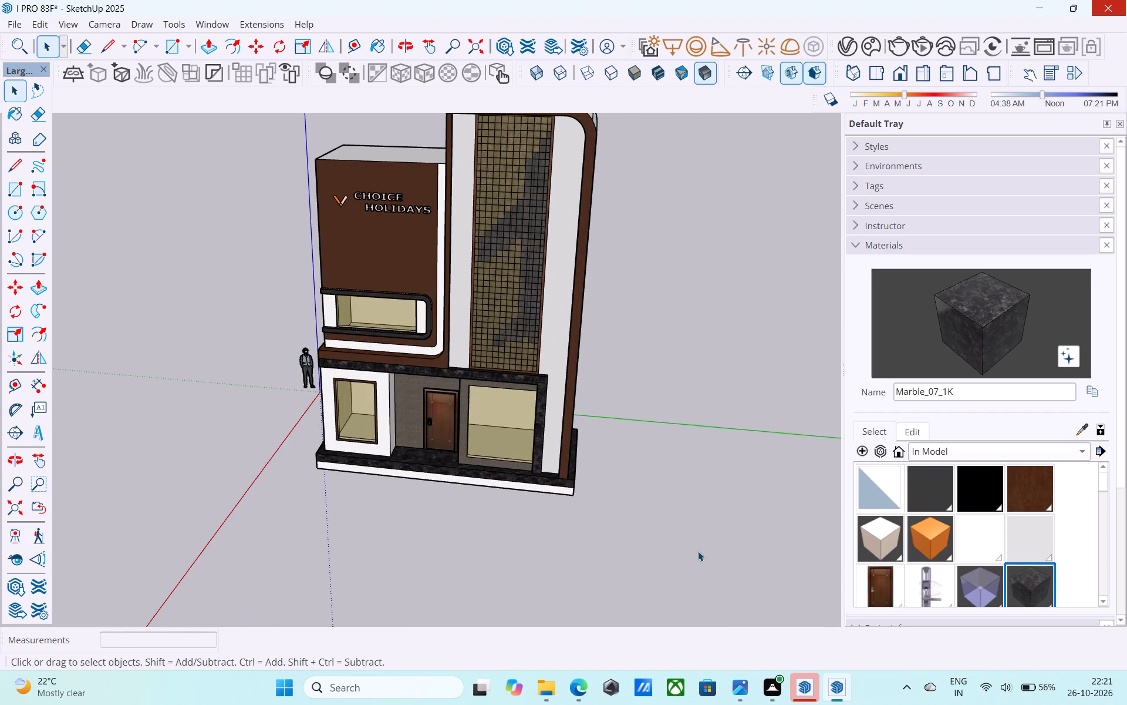